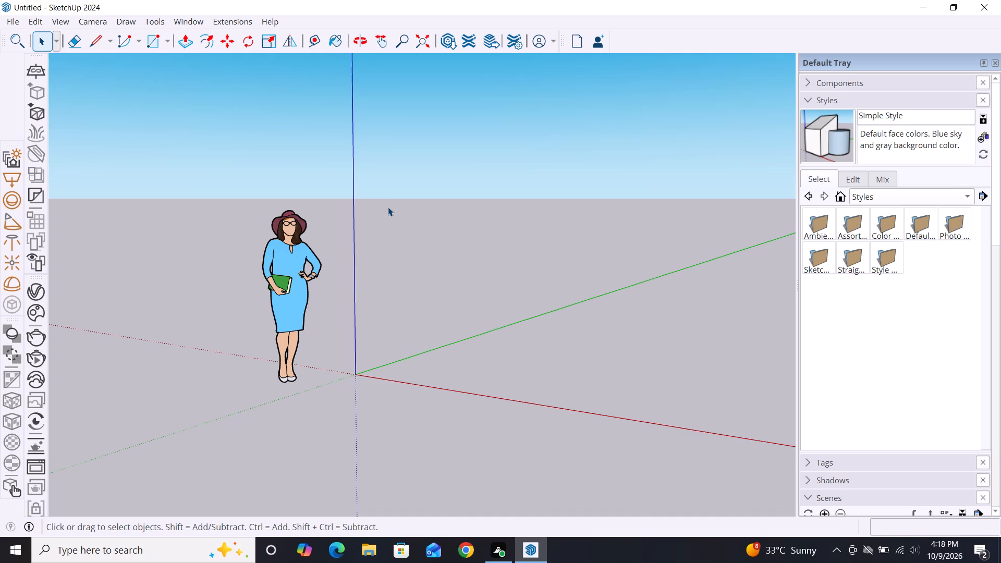
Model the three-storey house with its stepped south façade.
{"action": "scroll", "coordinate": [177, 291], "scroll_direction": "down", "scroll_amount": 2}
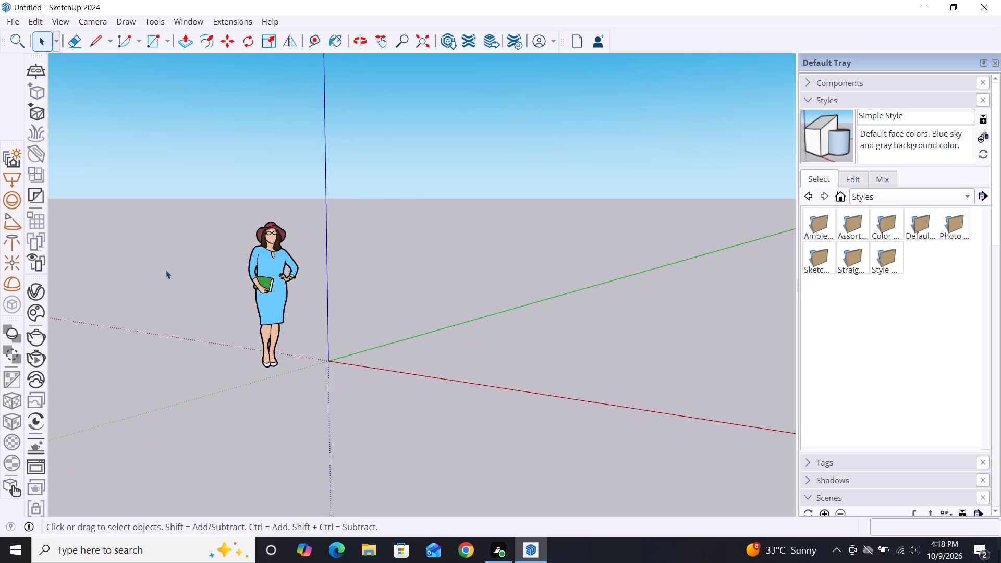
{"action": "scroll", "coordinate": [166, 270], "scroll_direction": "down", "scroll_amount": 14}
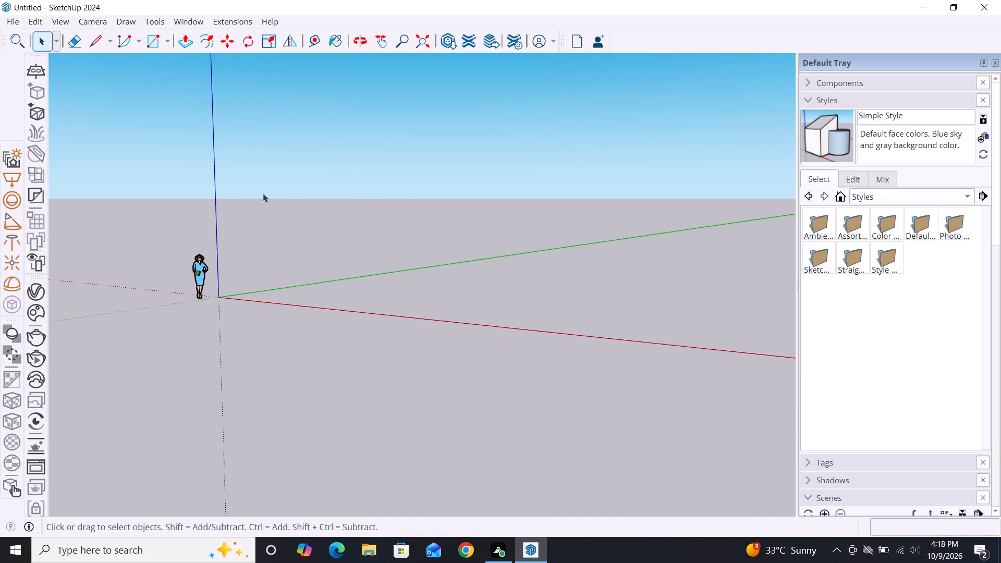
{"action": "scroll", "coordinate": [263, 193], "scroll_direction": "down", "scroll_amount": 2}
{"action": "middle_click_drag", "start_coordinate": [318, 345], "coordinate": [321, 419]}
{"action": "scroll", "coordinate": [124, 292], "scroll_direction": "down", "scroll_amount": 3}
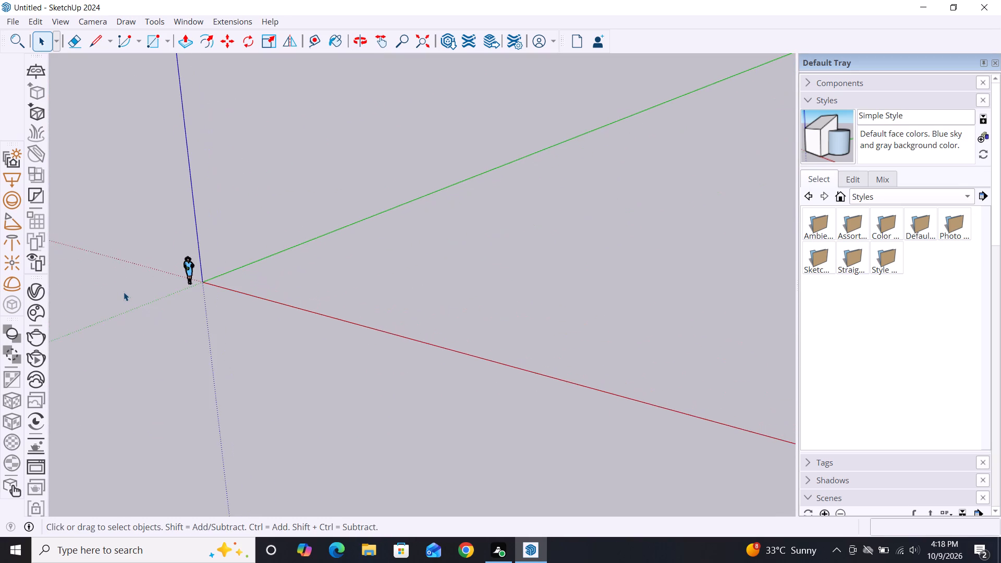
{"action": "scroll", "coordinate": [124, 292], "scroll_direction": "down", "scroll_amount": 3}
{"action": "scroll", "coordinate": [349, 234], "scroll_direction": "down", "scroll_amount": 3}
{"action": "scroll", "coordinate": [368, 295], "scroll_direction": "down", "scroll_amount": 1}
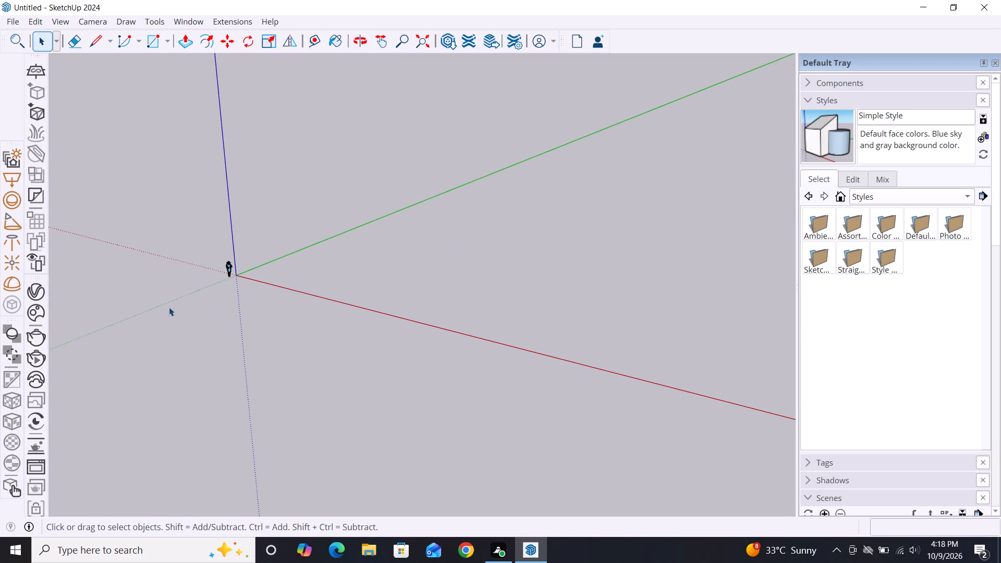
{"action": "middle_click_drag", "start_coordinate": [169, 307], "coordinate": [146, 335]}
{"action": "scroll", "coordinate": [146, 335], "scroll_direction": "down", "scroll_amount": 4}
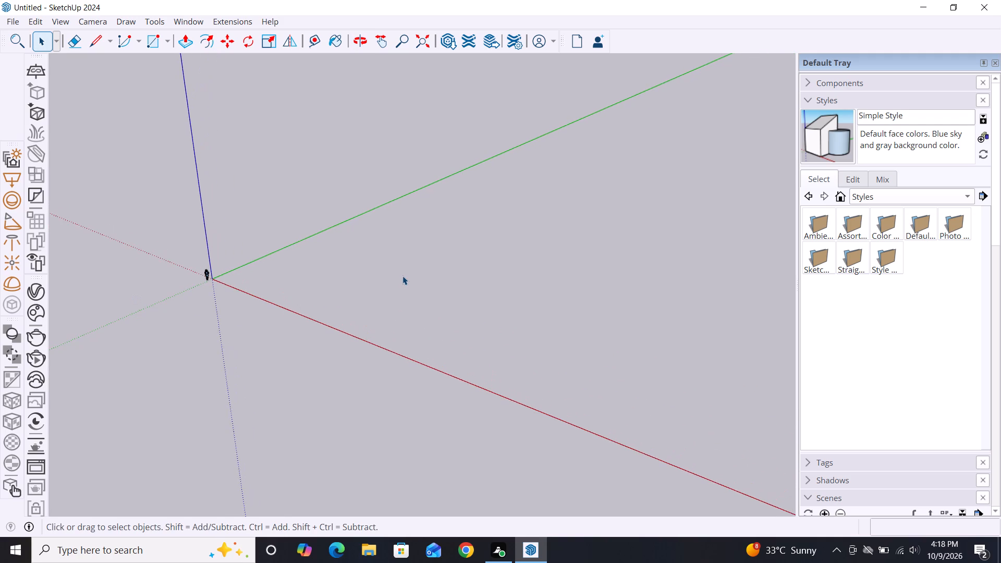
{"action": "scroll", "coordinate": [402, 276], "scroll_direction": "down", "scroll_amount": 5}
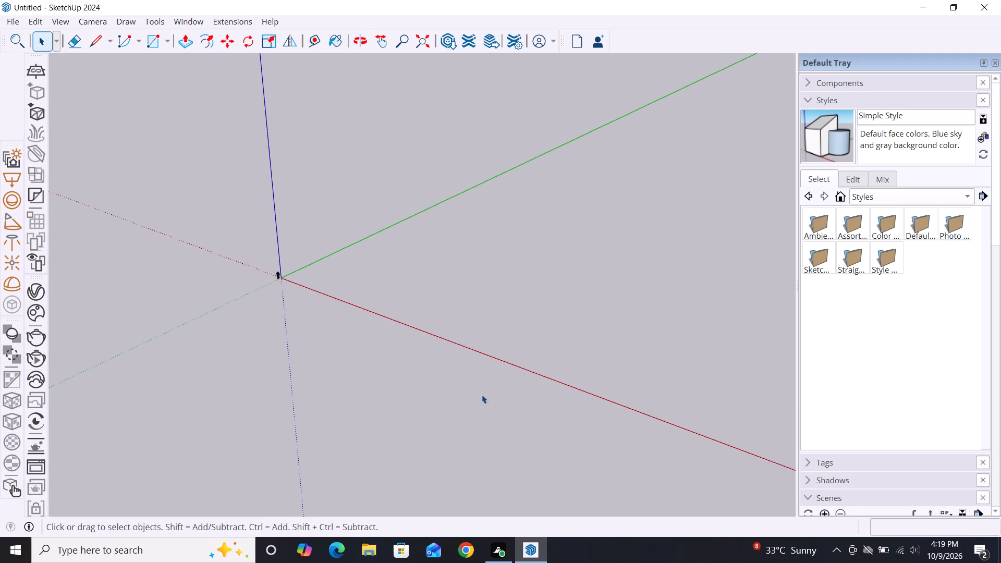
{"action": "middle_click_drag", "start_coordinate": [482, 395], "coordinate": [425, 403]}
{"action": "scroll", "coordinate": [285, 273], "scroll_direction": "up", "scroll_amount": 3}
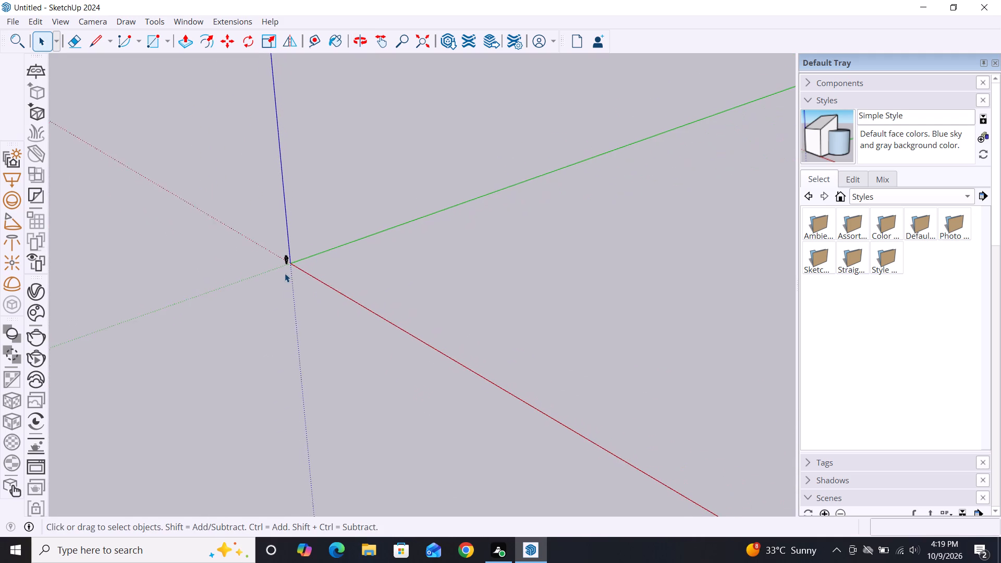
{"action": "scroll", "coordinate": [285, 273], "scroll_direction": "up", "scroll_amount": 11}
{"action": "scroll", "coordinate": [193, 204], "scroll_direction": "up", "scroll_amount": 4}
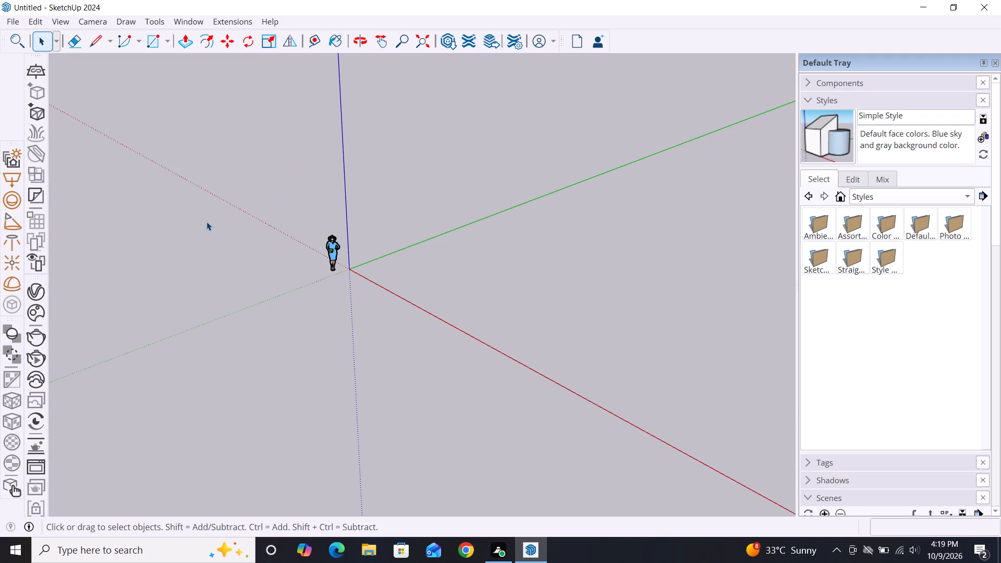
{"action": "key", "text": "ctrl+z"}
Draw a 10' by 10' rectangle flat on the ground between the red and green axes.
{"action": "scroll", "coordinate": [210, 292], "scroll_direction": "down", "scroll_amount": 6}
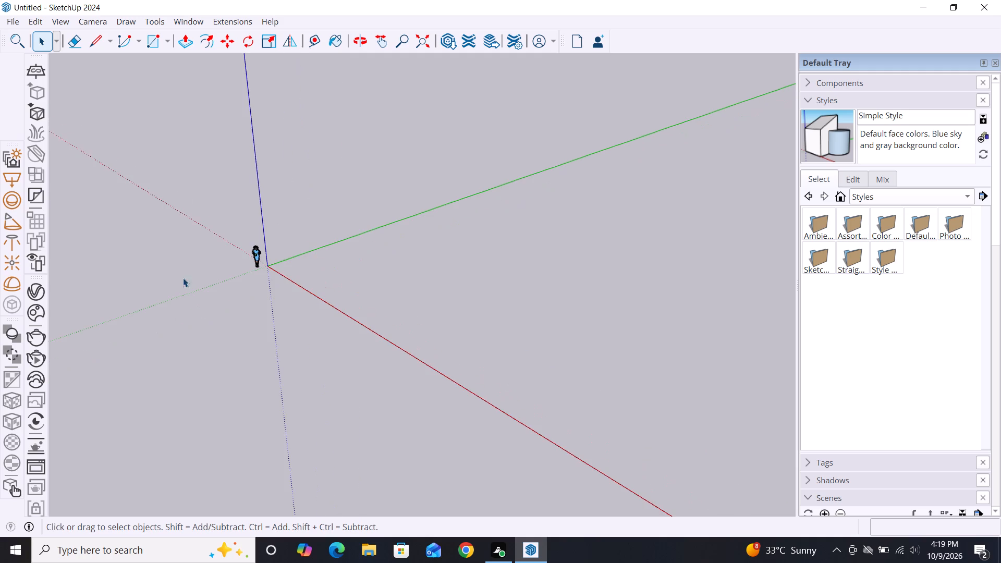
{"action": "scroll", "coordinate": [504, 268], "scroll_direction": "up", "scroll_amount": 3}
{"action": "key", "text": "r"}
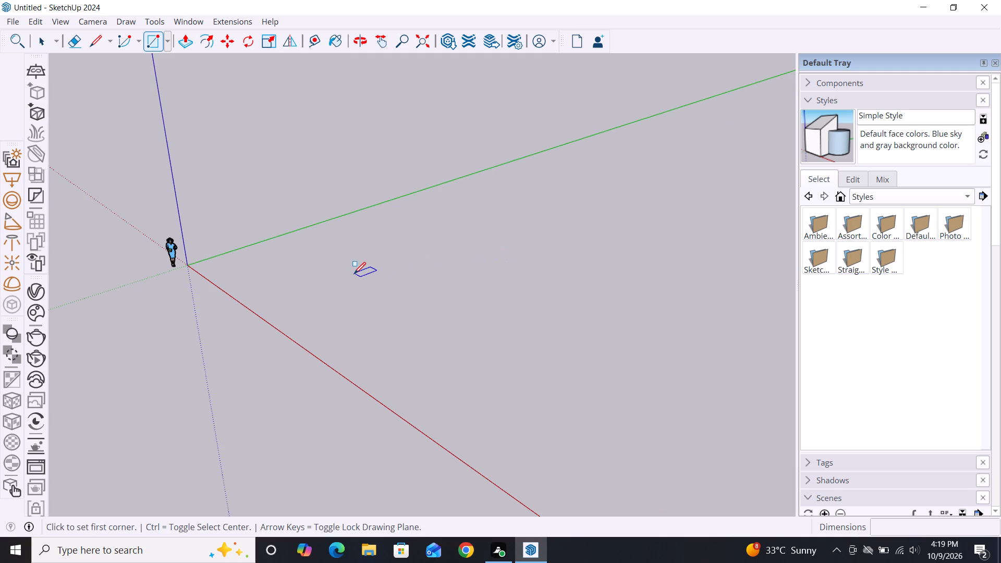
{"action": "left_click", "coordinate": [354, 274]}
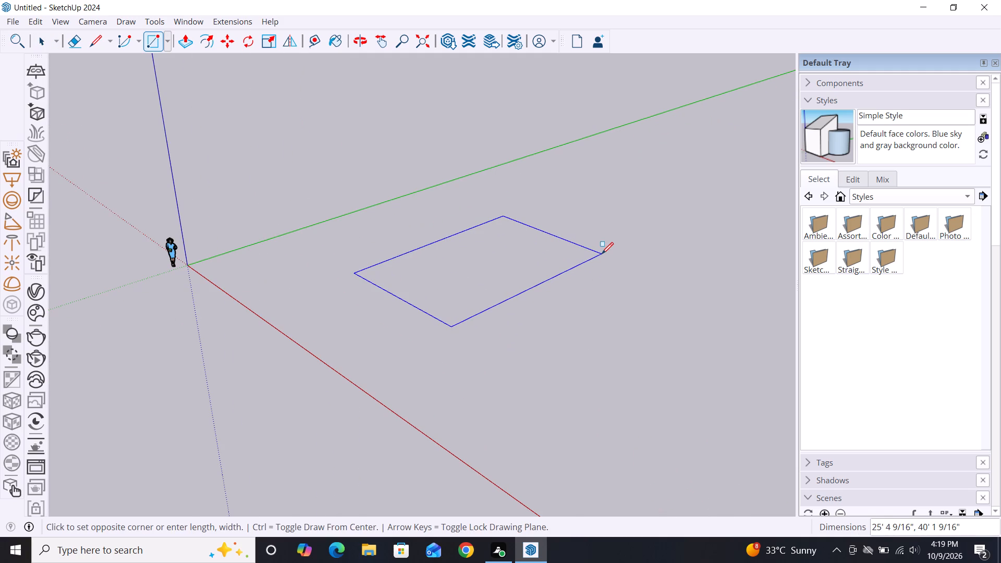
{"action": "type", "text": "10'"}
{"action": "type", "text": ",10'"}
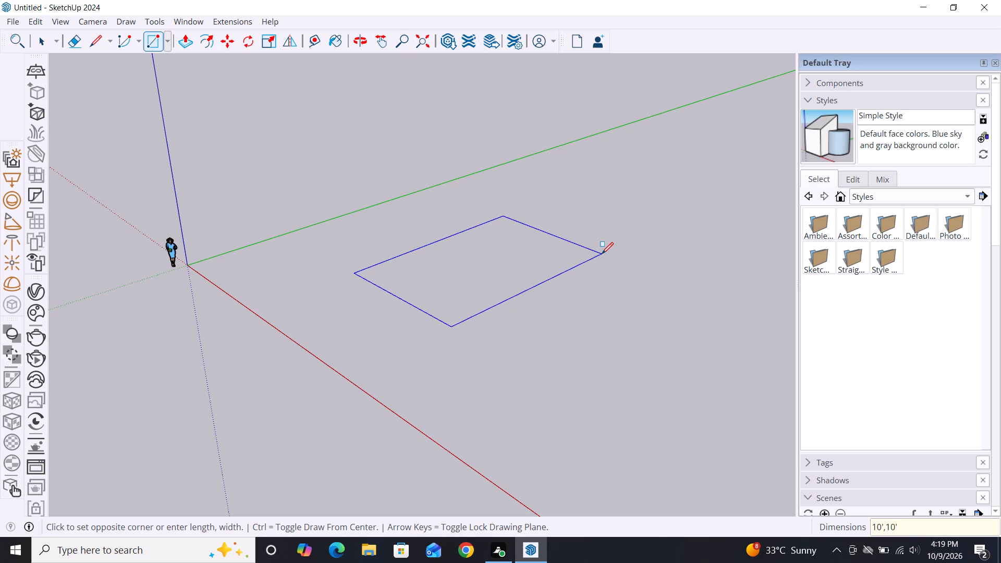
{"action": "key", "text": "Return"}
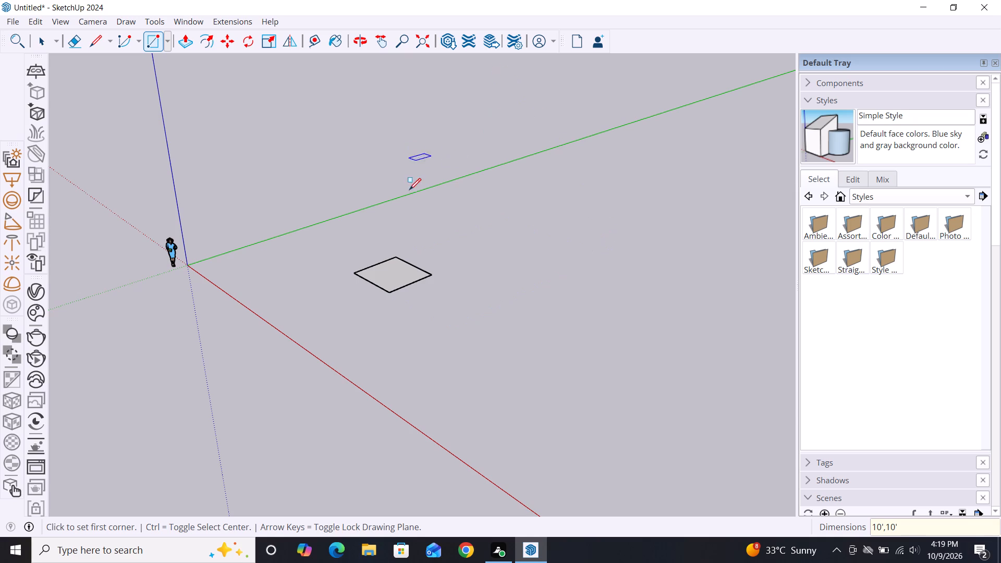
{"action": "scroll", "coordinate": [389, 274], "scroll_direction": "up", "scroll_amount": 6}
{"action": "key", "text": "space"}
{"action": "scroll", "coordinate": [389, 274], "scroll_direction": "up", "scroll_amount": 4}
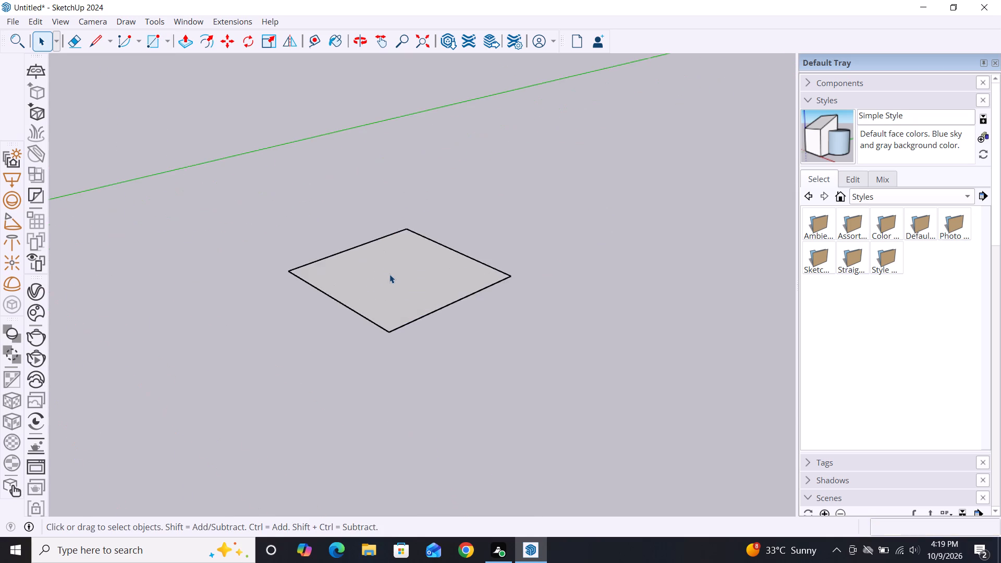
{"action": "scroll", "coordinate": [389, 274], "scroll_direction": "up", "scroll_amount": 3}
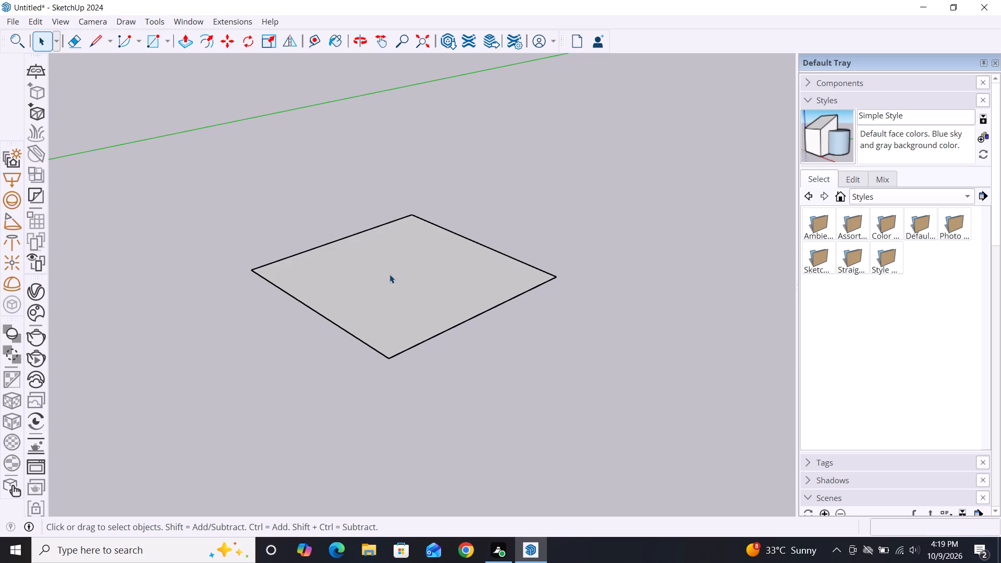
{"action": "double_click", "coordinate": [612, 296]}
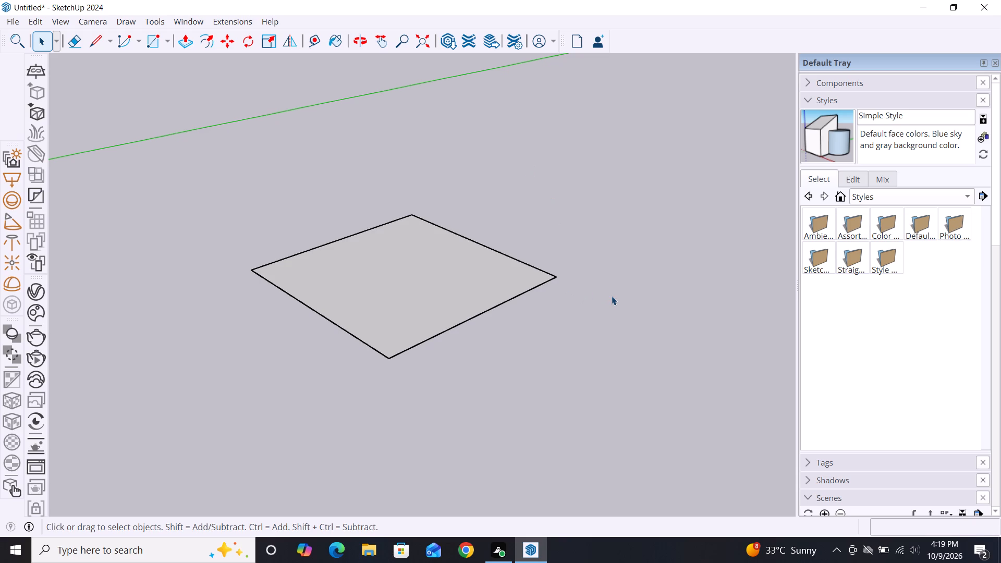
{"action": "left_click", "coordinate": [612, 296]}
Offset the square's outline 9" inward to form an inner border.
{"action": "scroll", "coordinate": [514, 316], "scroll_direction": "down", "scroll_amount": 4}
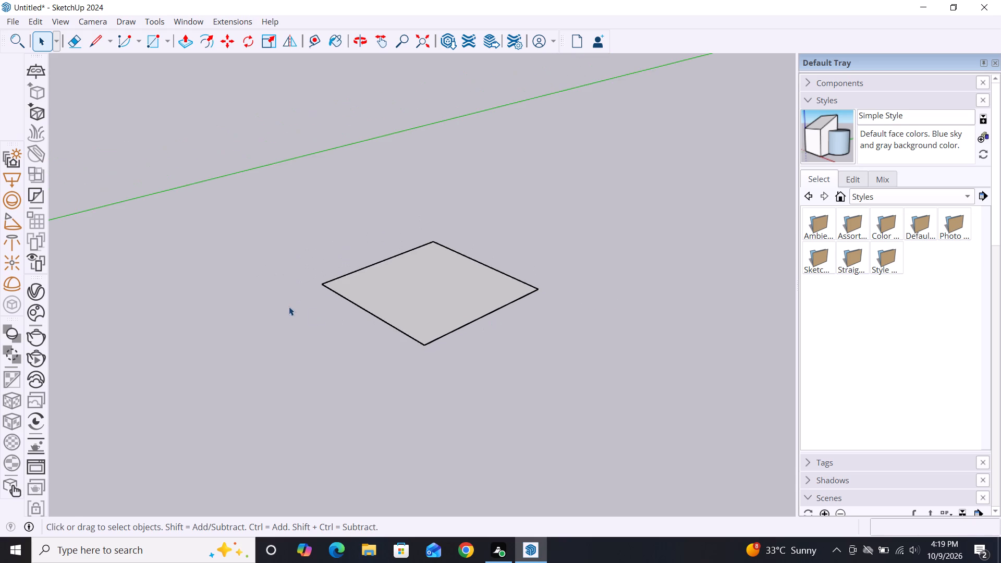
{"action": "scroll", "coordinate": [287, 311], "scroll_direction": "down", "scroll_amount": 1}
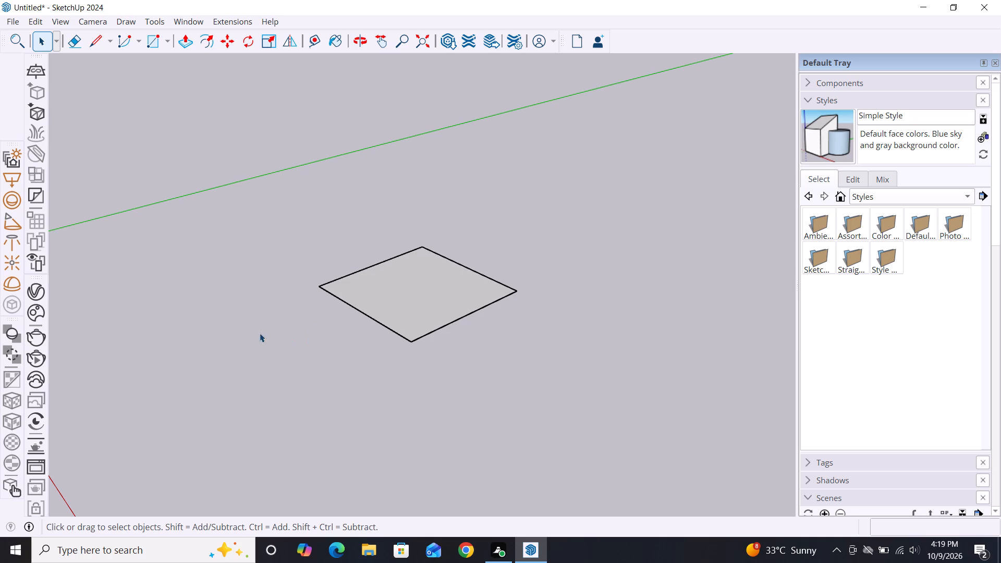
{"action": "scroll", "coordinate": [433, 299], "scroll_direction": "up", "scroll_amount": 4}
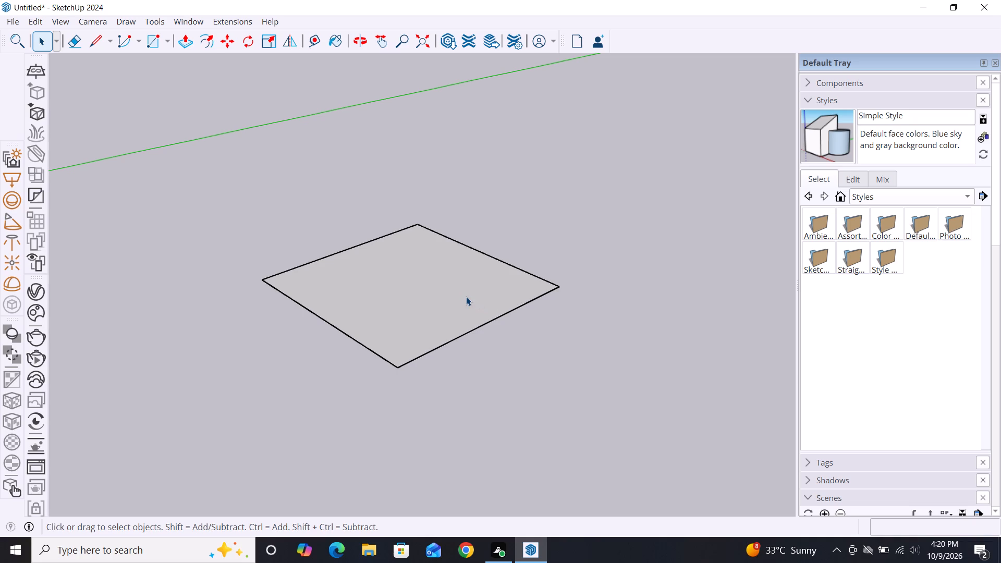
{"action": "key", "text": "f"}
{"action": "left_click", "coordinate": [371, 335]}
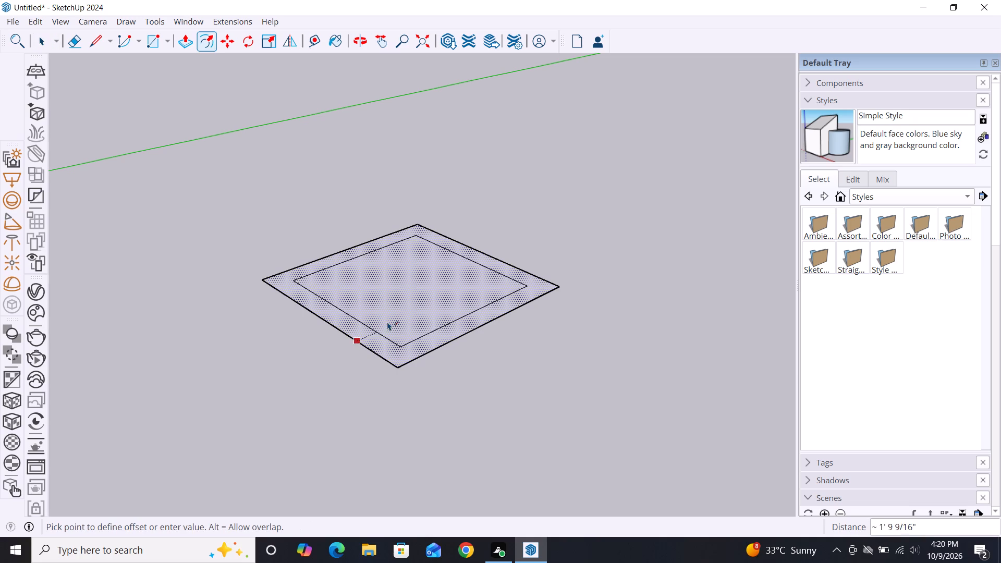
{"action": "key", "text": "9"}
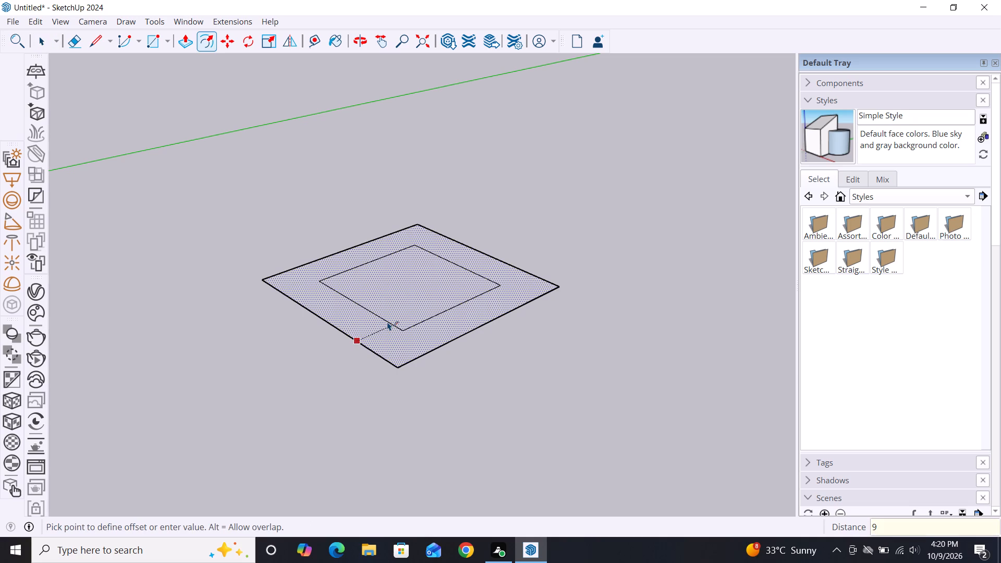
{"action": "key", "text": "shift+quotedbl"}
{"action": "key", "text": "Return"}
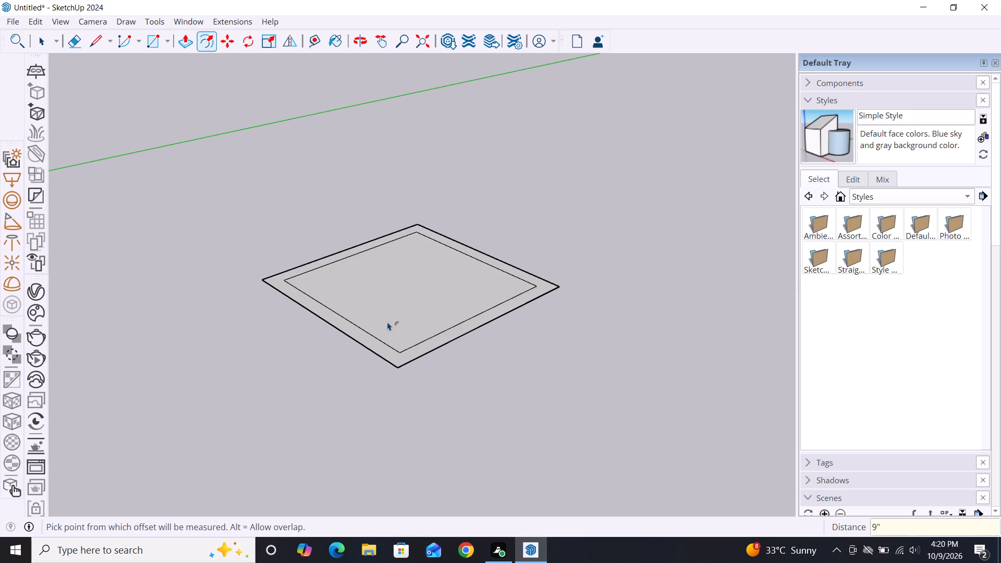
{"action": "scroll", "coordinate": [471, 315], "scroll_direction": "down", "scroll_amount": 3}
{"action": "scroll", "coordinate": [602, 224], "scroll_direction": "down", "scroll_amount": 5}
{"action": "scroll", "coordinate": [601, 278], "scroll_direction": "down", "scroll_amount": 3}
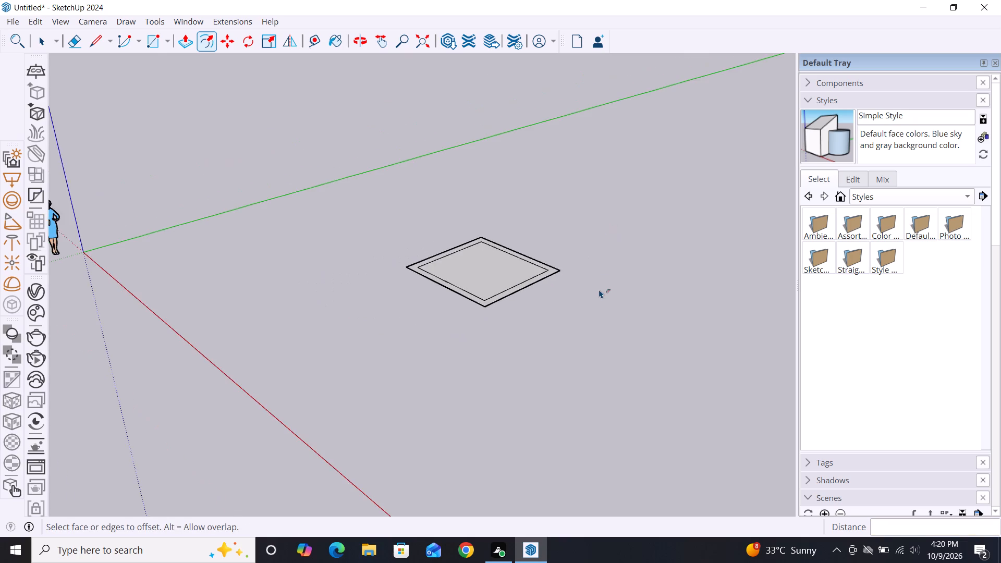
{"action": "key", "text": "space"}
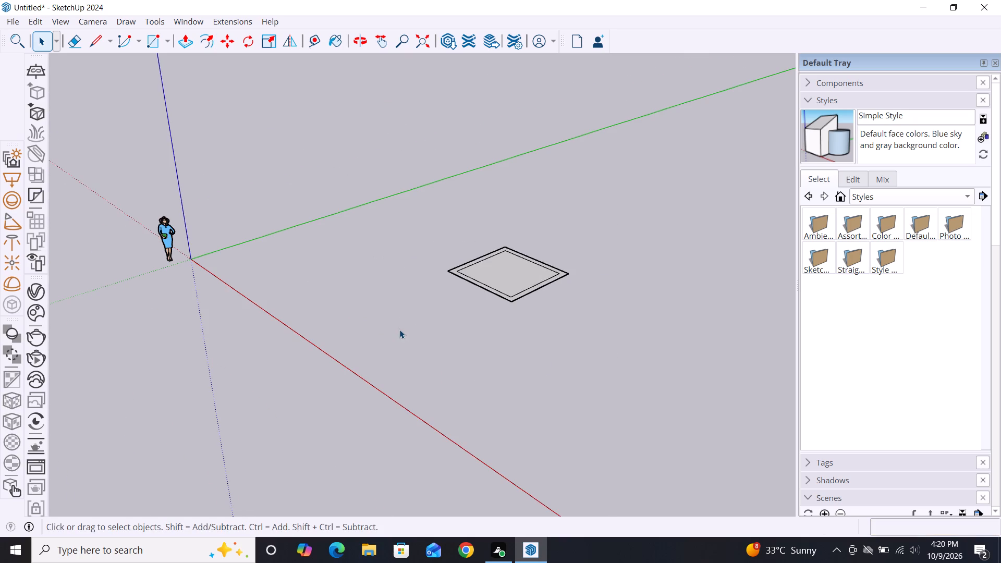
Move the inner border's front edge, nearest the red axis, 9" outward onto the square's outer front edge.
{"action": "scroll", "coordinate": [399, 329], "scroll_direction": "down", "scroll_amount": 4}
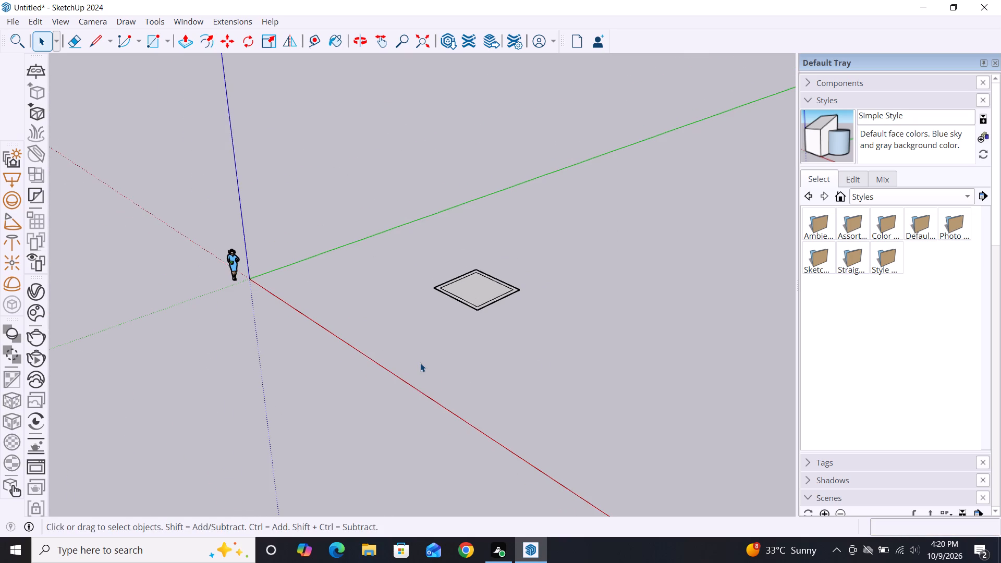
{"action": "scroll", "coordinate": [500, 304], "scroll_direction": "up", "scroll_amount": 6}
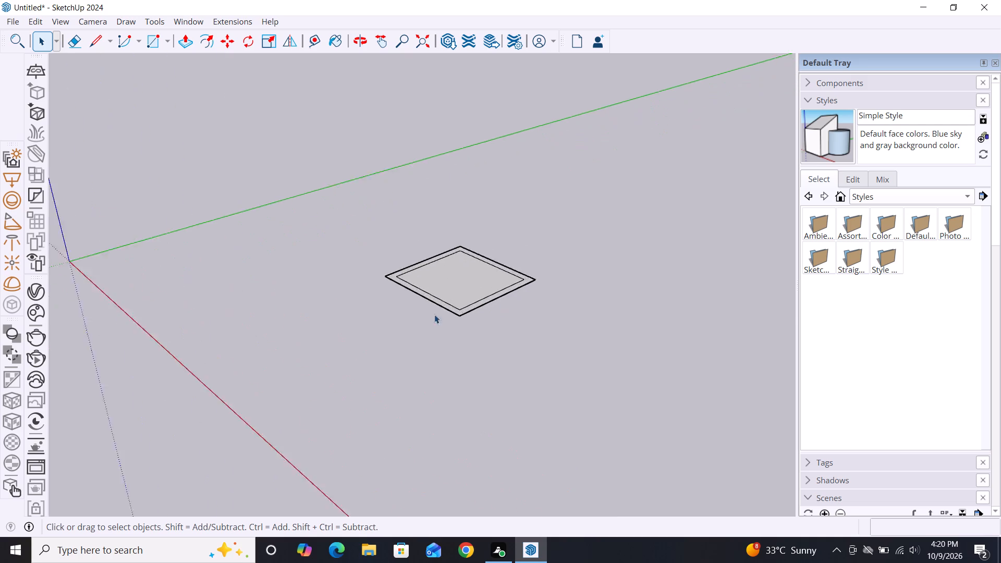
{"action": "scroll", "coordinate": [434, 314], "scroll_direction": "up", "scroll_amount": 3}
{"action": "scroll", "coordinate": [425, 332], "scroll_direction": "down", "scroll_amount": 4}
{"action": "scroll", "coordinate": [434, 391], "scroll_direction": "down", "scroll_amount": 4}
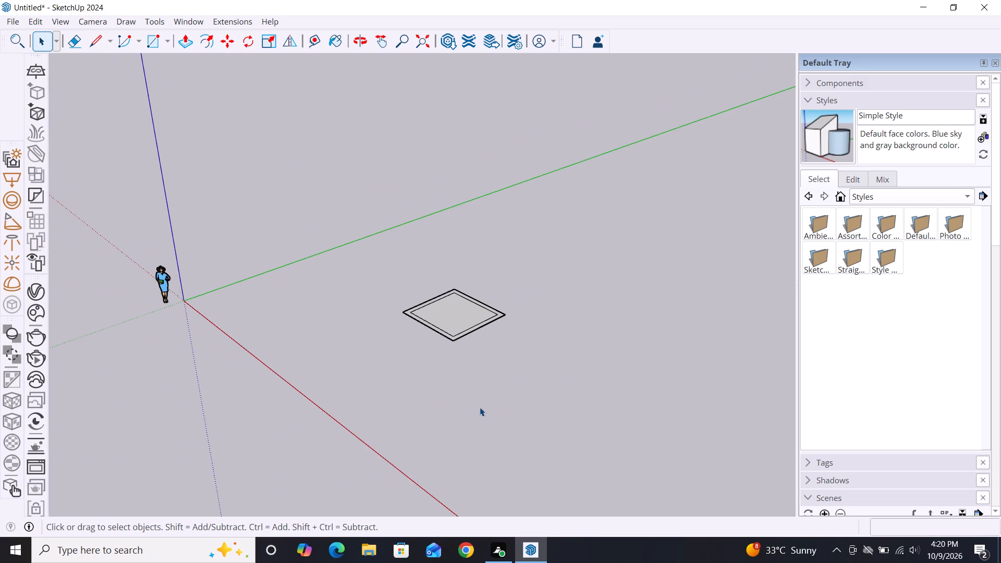
{"action": "middle_click_drag", "start_coordinate": [470, 414], "coordinate": [687, 428], "text": "alt"}
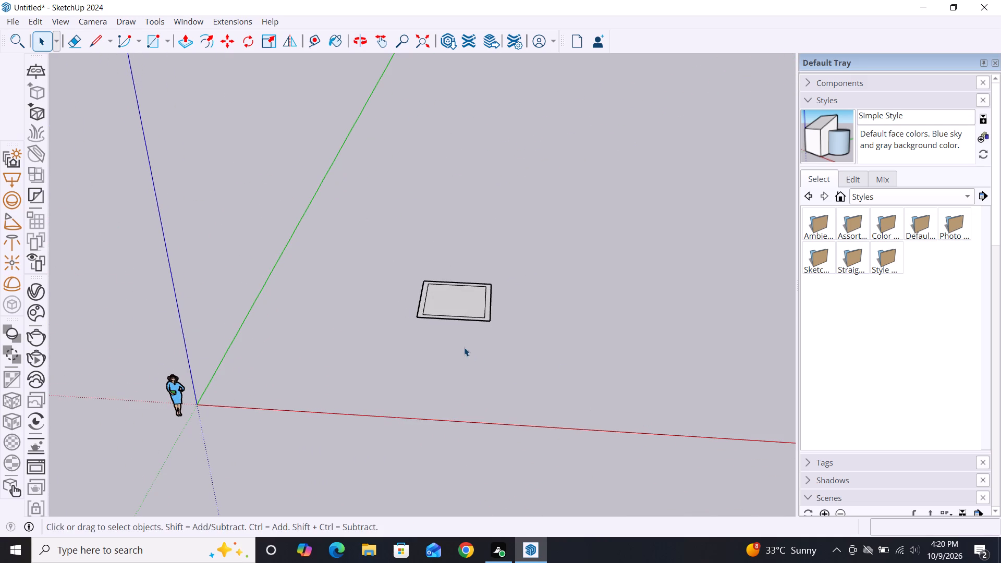
{"action": "scroll", "coordinate": [461, 323], "scroll_direction": "up", "scroll_amount": 6}
{"action": "scroll", "coordinate": [461, 323], "scroll_direction": "down", "scroll_amount": 3}
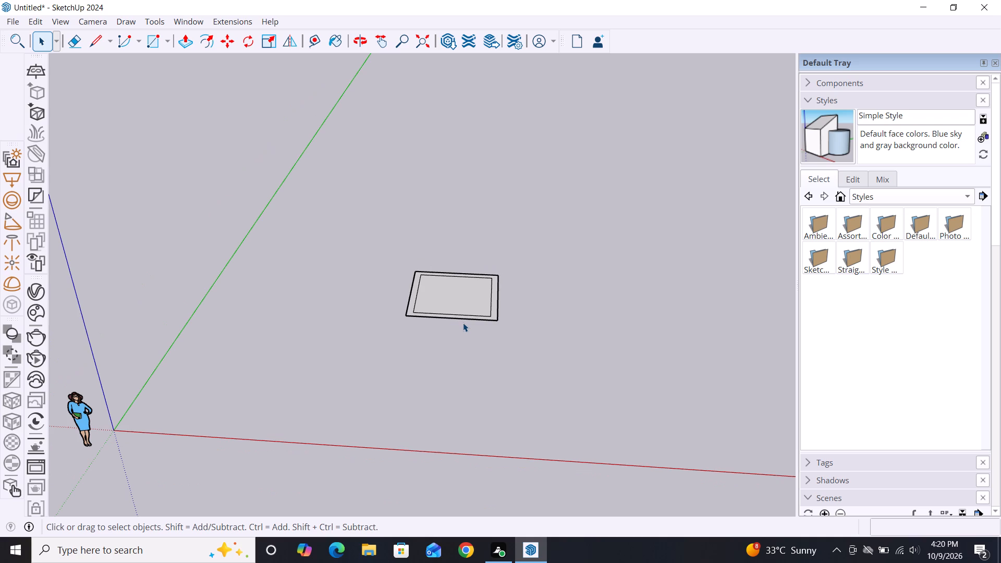
{"action": "scroll", "coordinate": [463, 323], "scroll_direction": "up", "scroll_amount": 11}
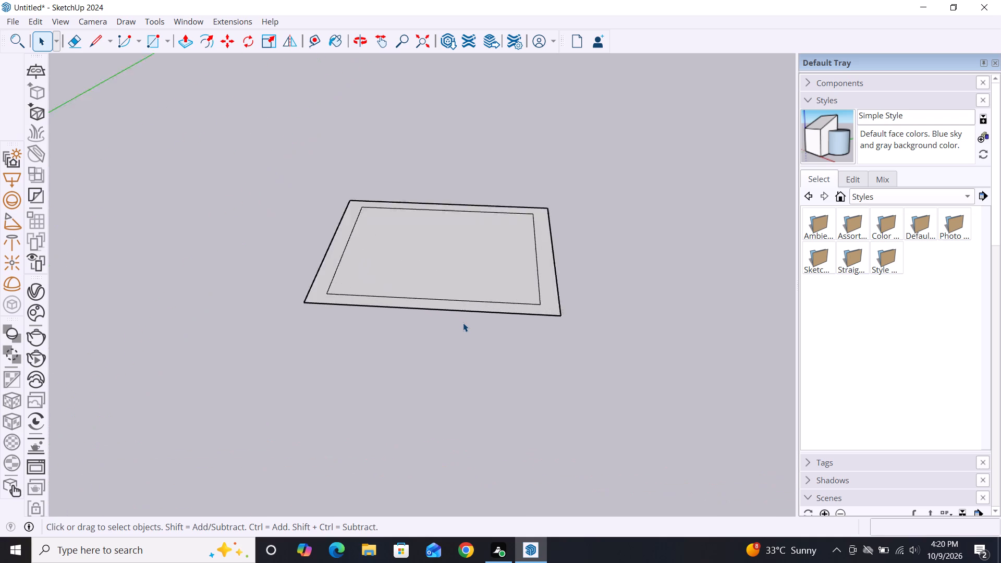
{"action": "scroll", "coordinate": [463, 323], "scroll_direction": "up", "scroll_amount": 2}
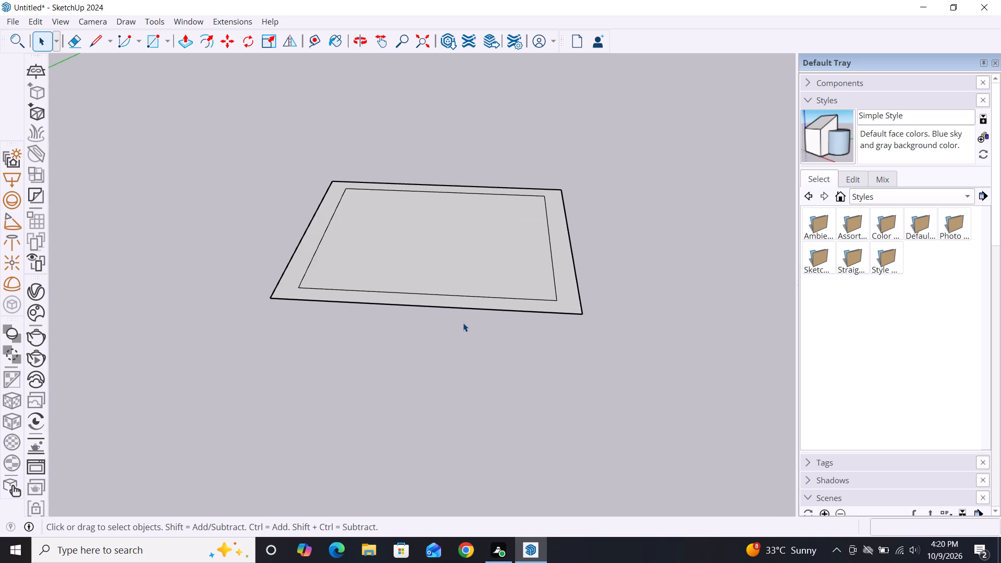
{"action": "left_click", "coordinate": [498, 298]}
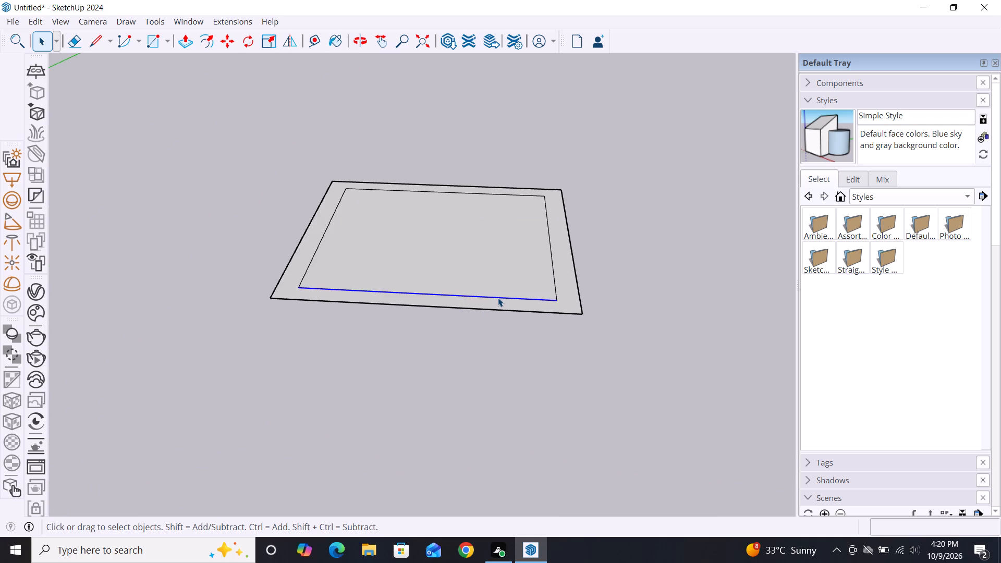
{"action": "key", "text": "m"}
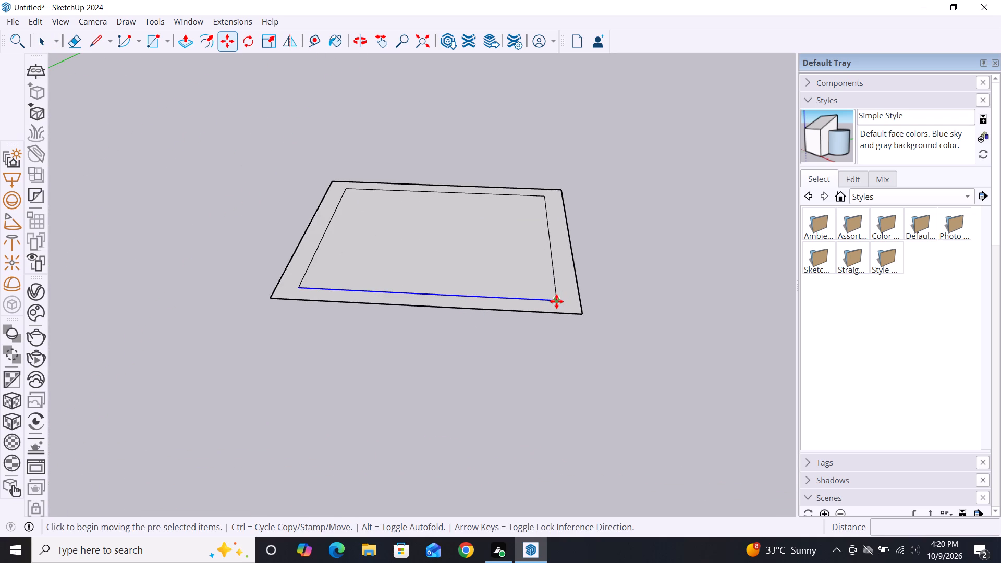
{"action": "left_click", "coordinate": [556, 301]}
{"action": "left_click", "coordinate": [558, 315]}
{"action": "key", "text": "space"}
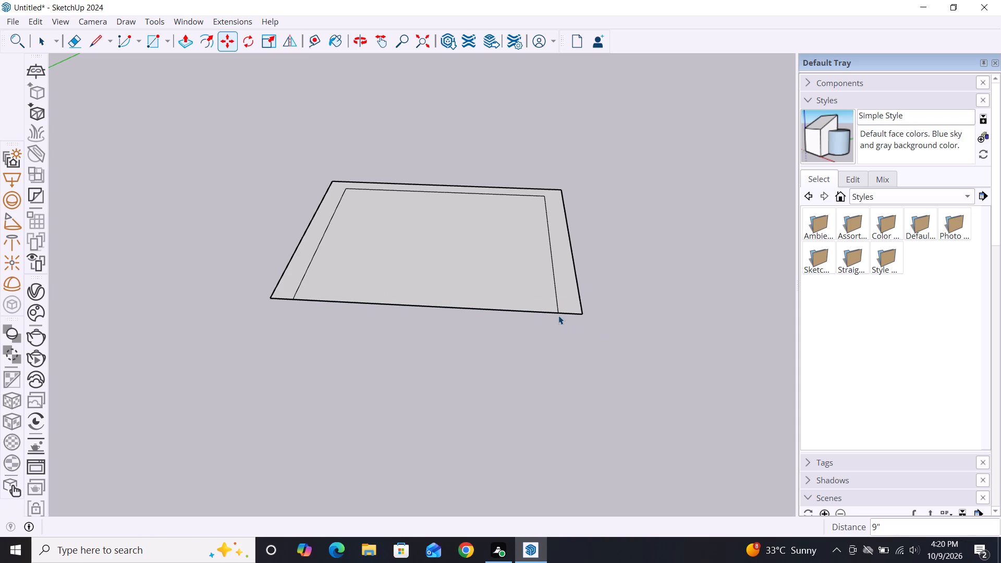
Erase the front edge between the two side walls, leaving only the U-shaped wall outline.
{"action": "key", "text": "e"}
{"action": "left_click", "coordinate": [495, 308]}
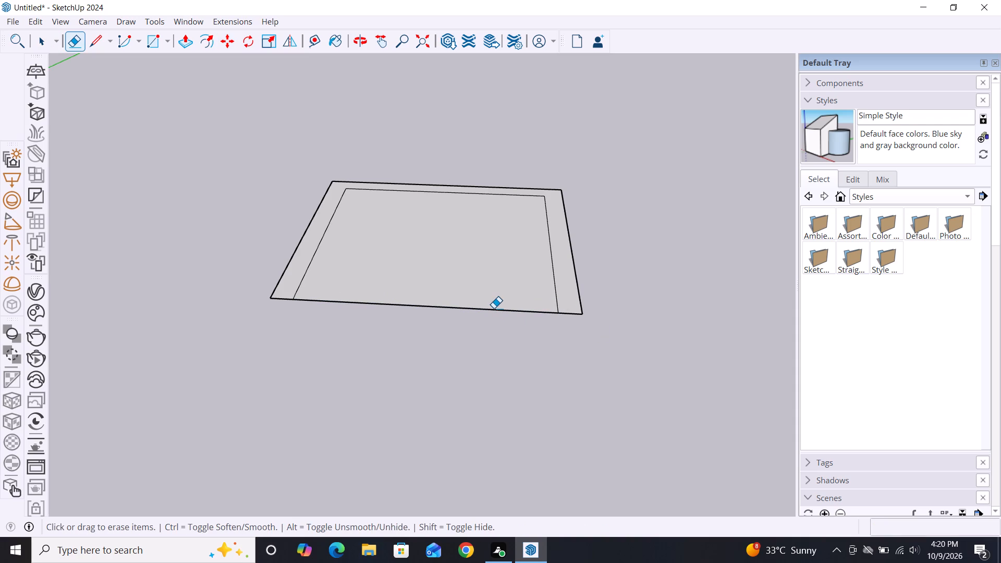
{"action": "left_click", "coordinate": [498, 309]}
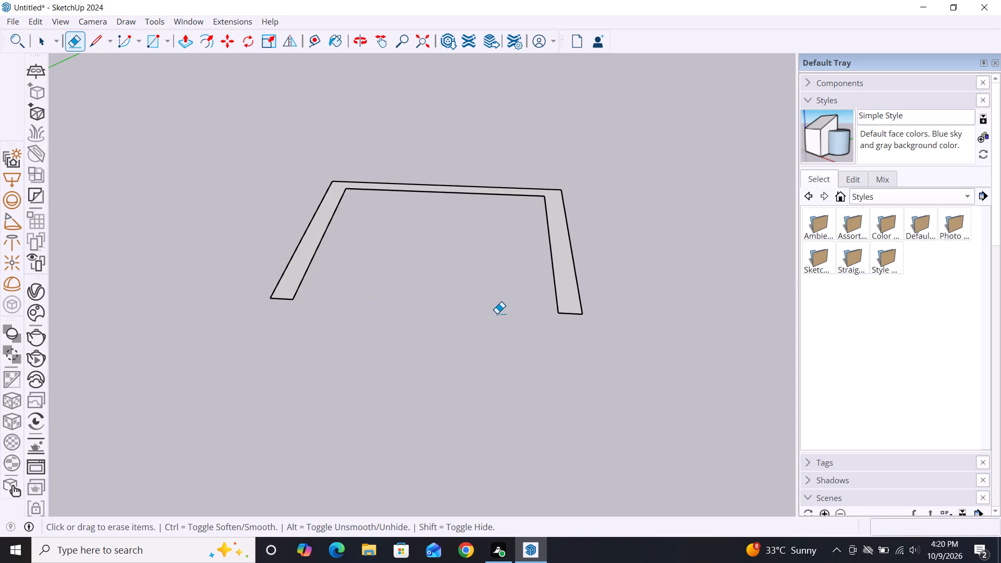
Push/Pull the U-shaped wall face up 7' to raise the three walls.
{"action": "scroll", "coordinate": [492, 318], "scroll_direction": "down", "scroll_amount": 3}
{"action": "scroll", "coordinate": [323, 338], "scroll_direction": "down", "scroll_amount": 4}
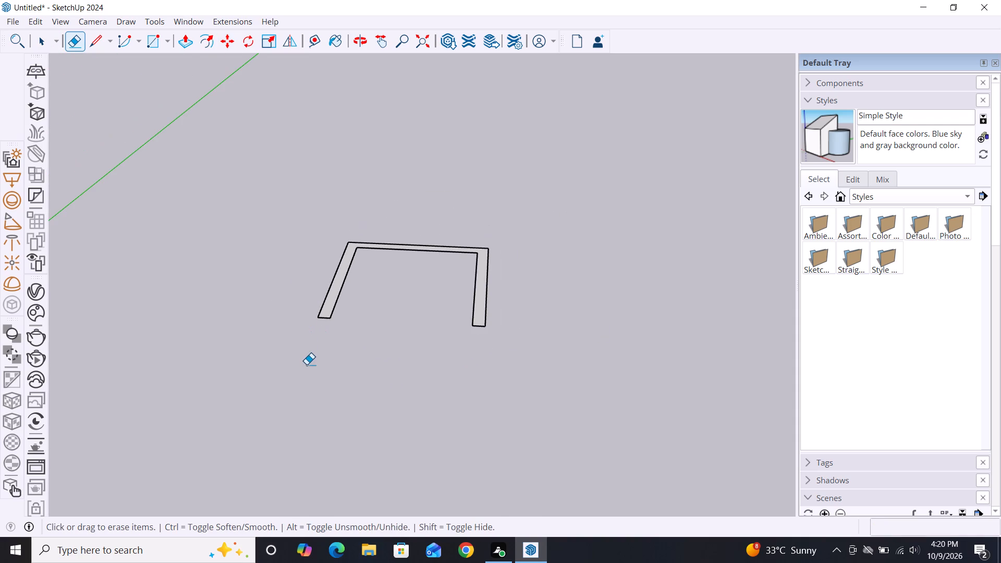
{"action": "key", "text": "p"}
{"action": "left_click", "coordinate": [324, 304]}
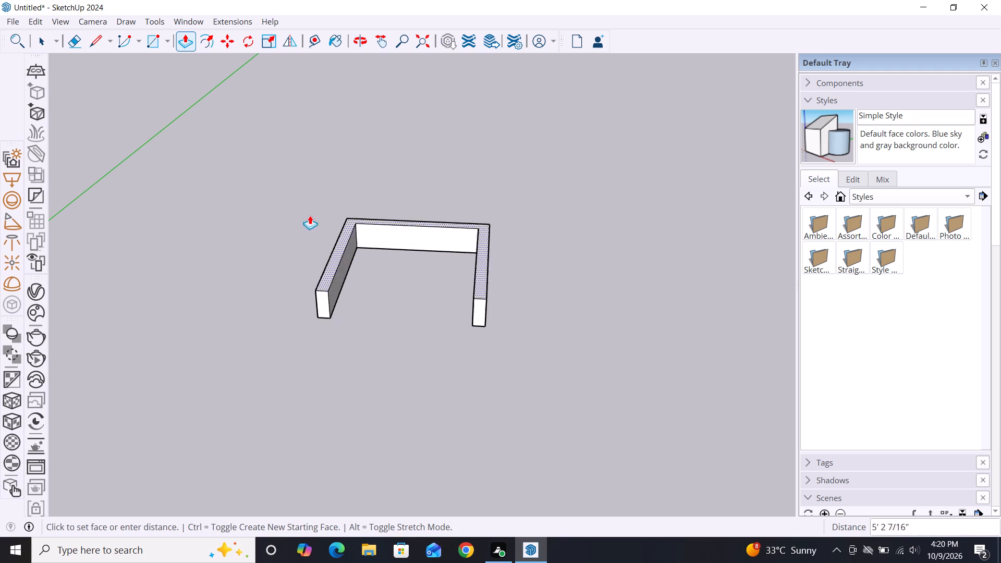
{"action": "type", "text": "7'"}
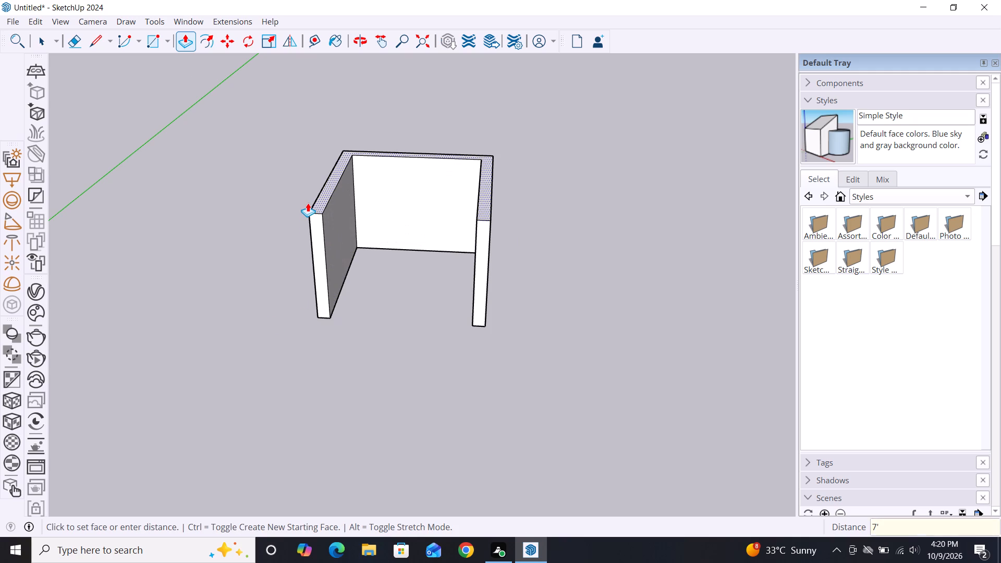
{"action": "key", "text": "Return"}
{"action": "key", "text": "space"}
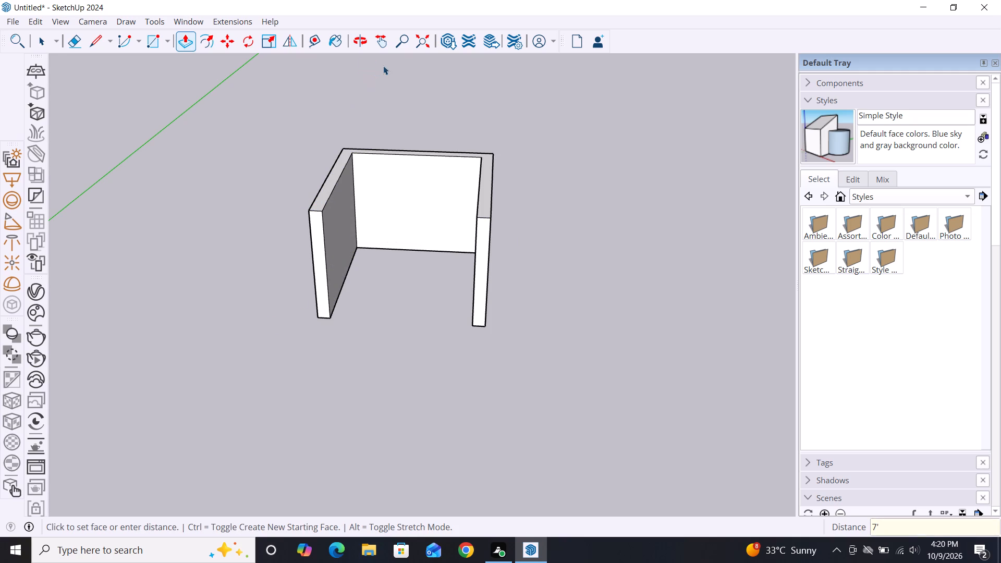
Draw a 6" deep vertical rotated rectangle below the back wall, along its full outer bottom edge.
{"action": "scroll", "coordinate": [348, 287], "scroll_direction": "down", "scroll_amount": 3}
{"action": "middle_click_drag", "start_coordinate": [374, 358], "coordinate": [387, 181]}
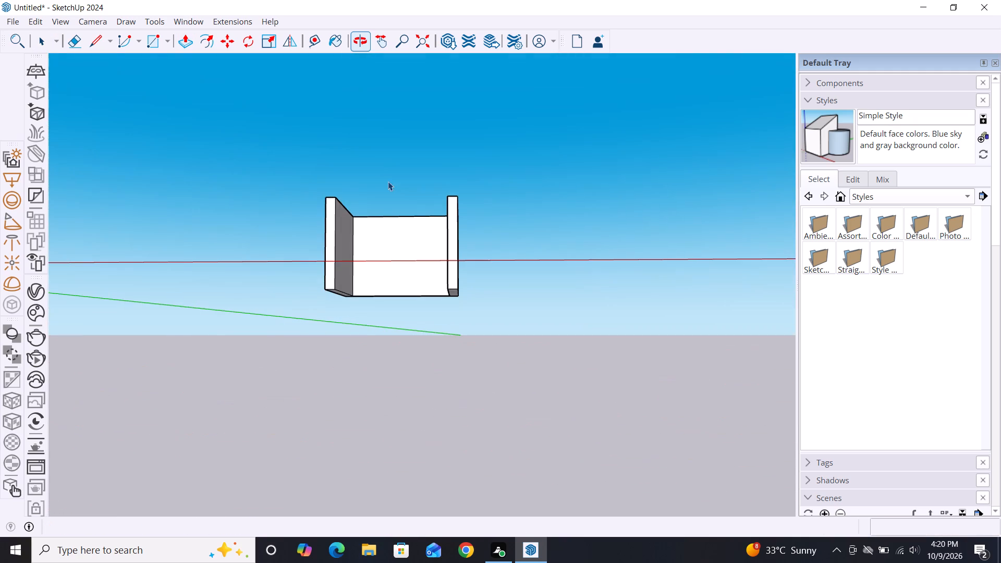
{"action": "scroll", "coordinate": [392, 345], "scroll_direction": "up", "scroll_amount": 4}
{"action": "middle_click_drag", "start_coordinate": [405, 387], "coordinate": [425, 312]}
{"action": "scroll", "coordinate": [299, 299], "scroll_direction": "up", "scroll_amount": 6}
{"action": "scroll", "coordinate": [330, 341], "scroll_direction": "down", "scroll_amount": 1}
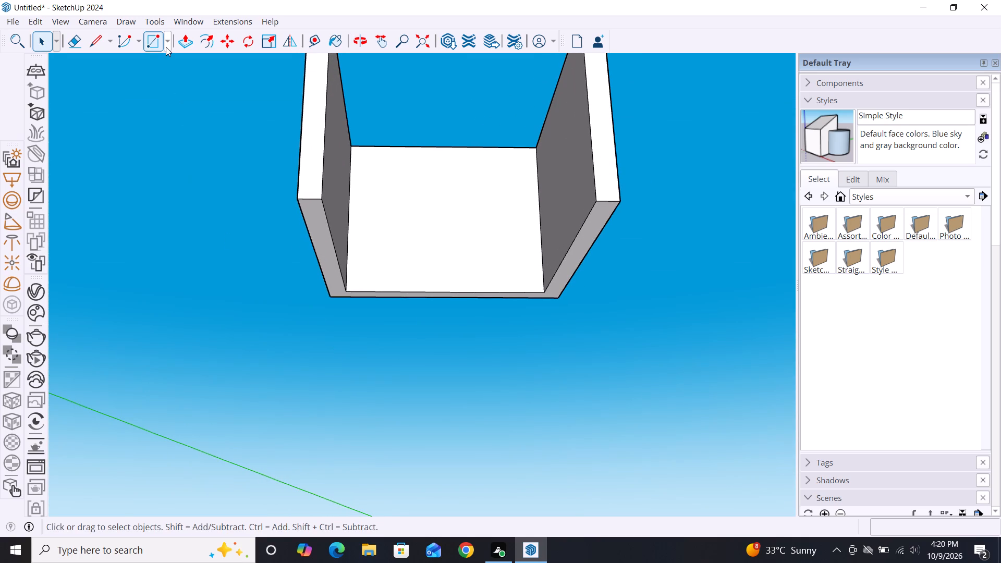
{"action": "double_click", "coordinate": [166, 47]}
{"action": "left_click", "coordinate": [167, 40]}
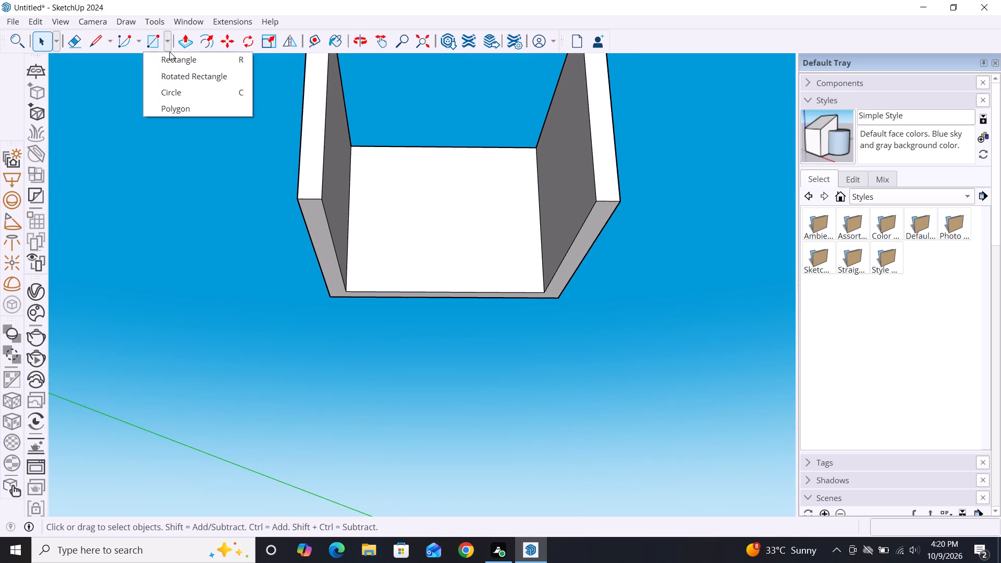
{"action": "left_click", "coordinate": [175, 74]}
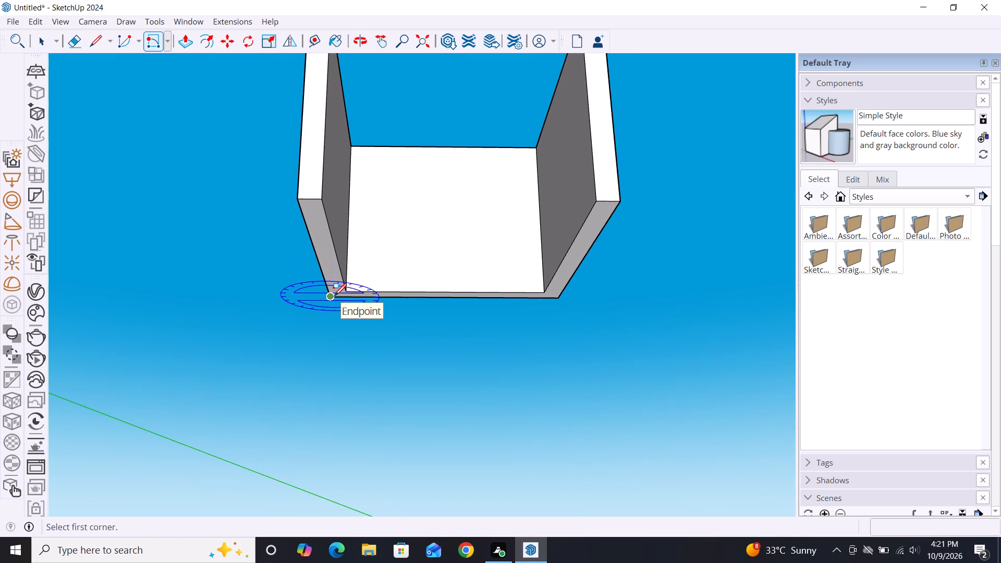
{"action": "left_click", "coordinate": [334, 296]}
{"action": "left_click", "coordinate": [558, 299]}
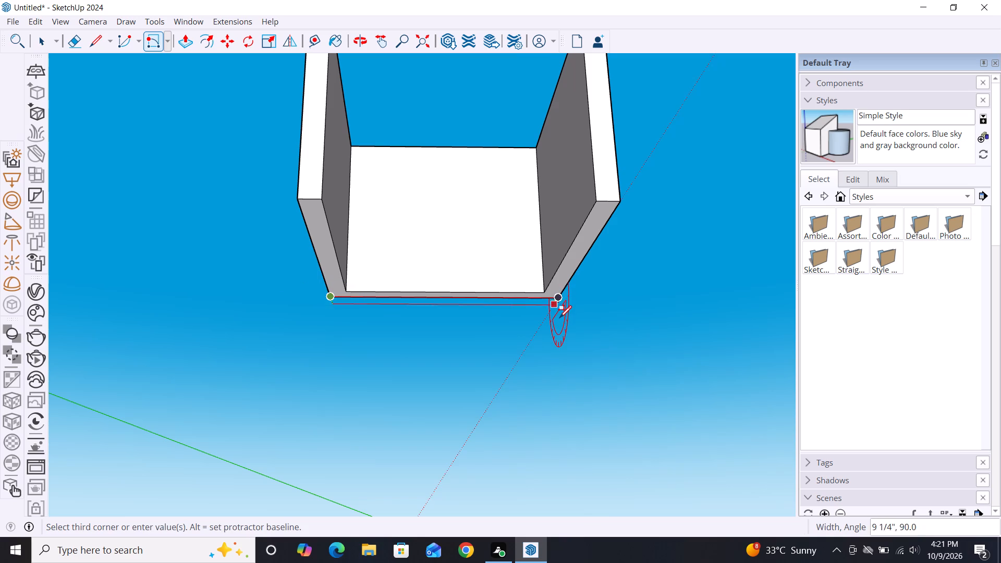
{"action": "key", "text": "6"}
{"action": "key", "text": "Return"}
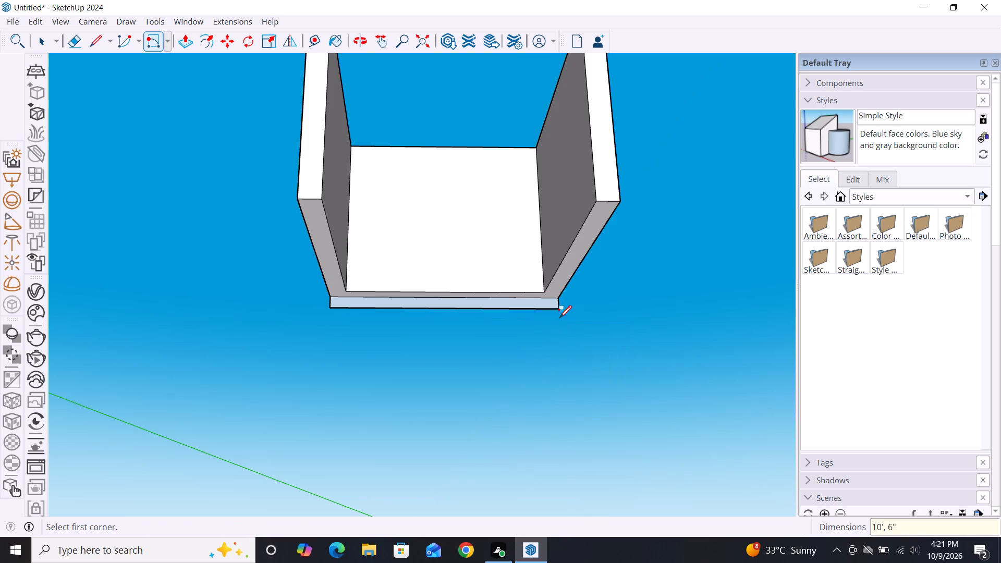
{"action": "key", "text": "space"}
Push/Pull the strip below the back wall forward 10' to the side walls' front face, forming the floor slab.
{"action": "type", "text": "p"}
{"action": "left_click", "coordinate": [493, 309]}
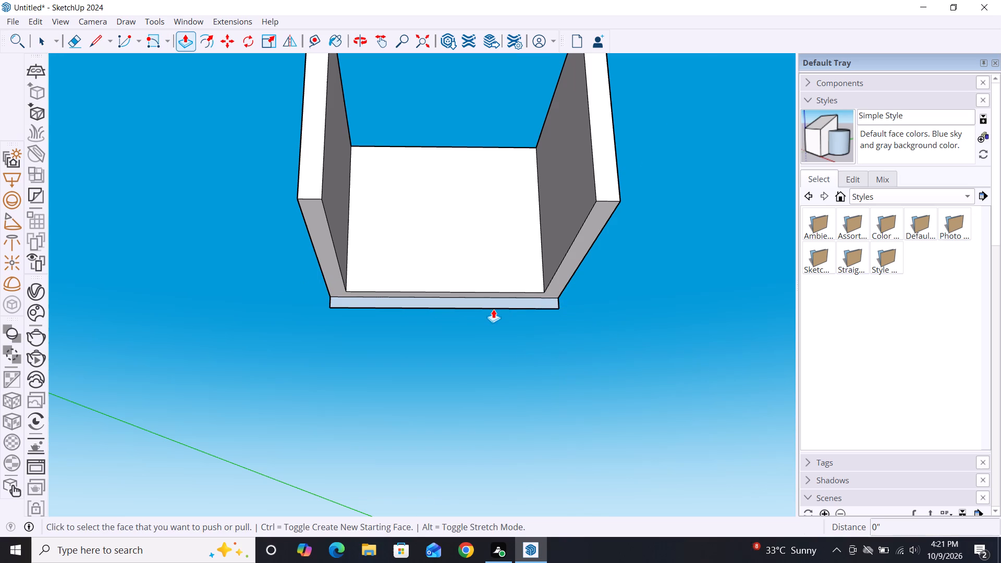
{"action": "left_click_drag", "start_coordinate": [511, 301], "coordinate": [517, 299]}
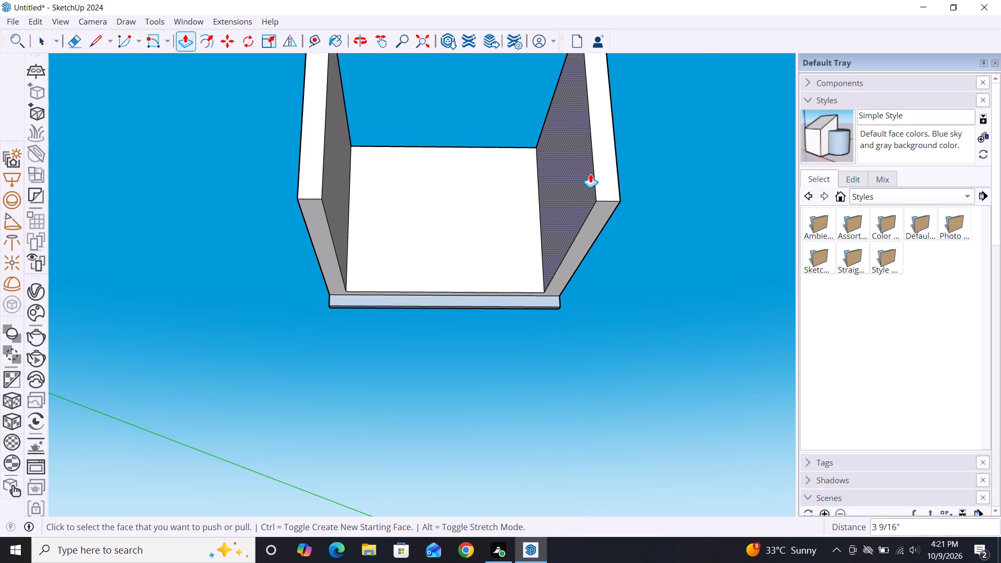
{"action": "key", "text": "ctrl+z"}
{"action": "left_click", "coordinate": [512, 307]}
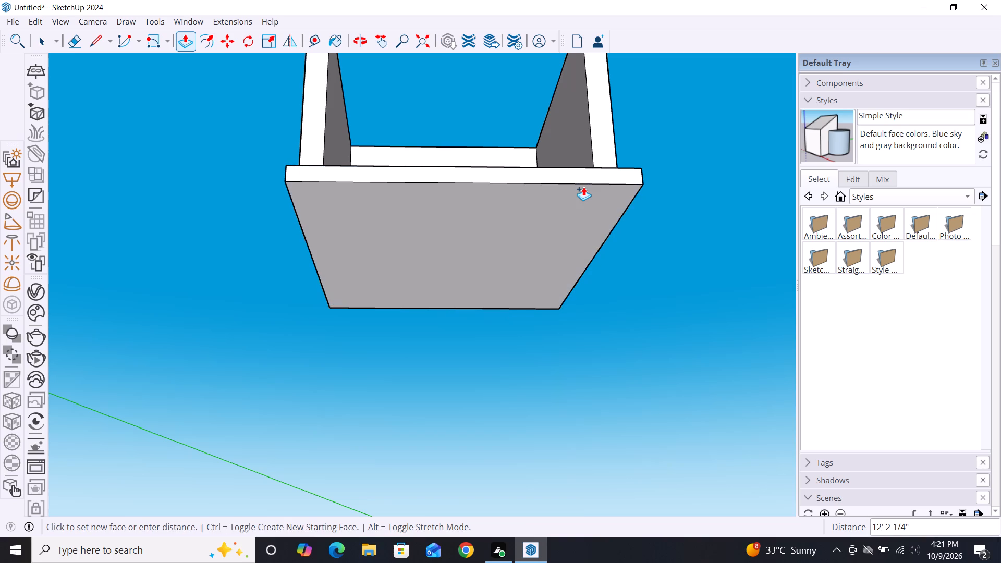
{"action": "middle_click_drag", "start_coordinate": [583, 187], "coordinate": [580, 319], "text": "alt"}
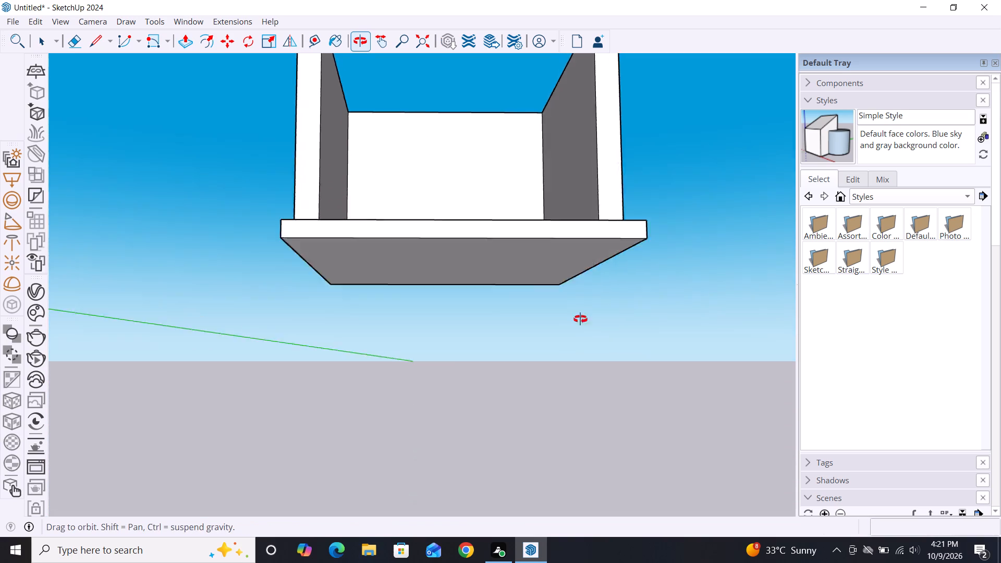
{"action": "middle_click_drag", "start_coordinate": [580, 319], "coordinate": [571, 398], "text": "alt"}
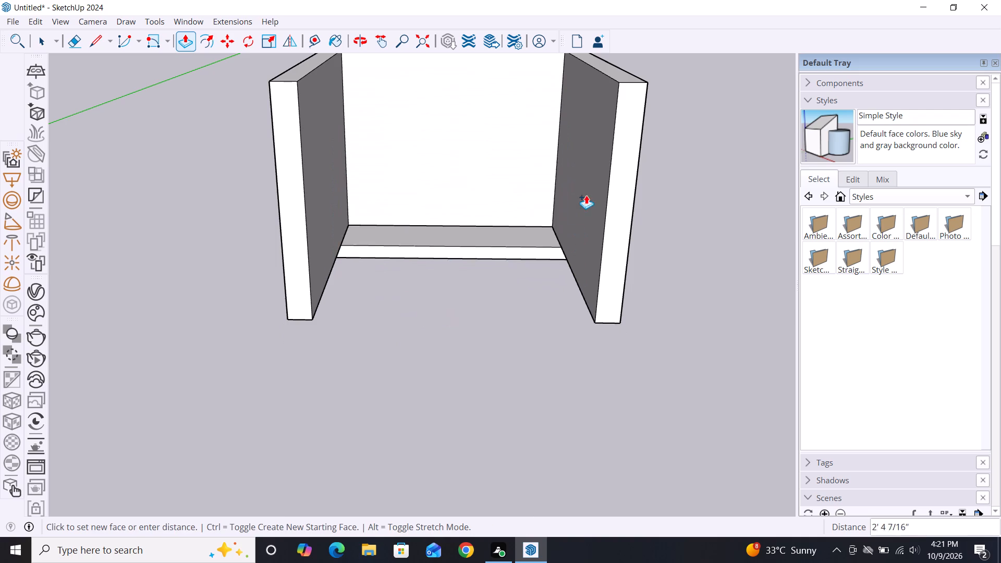
{"action": "left_click", "coordinate": [625, 218]}
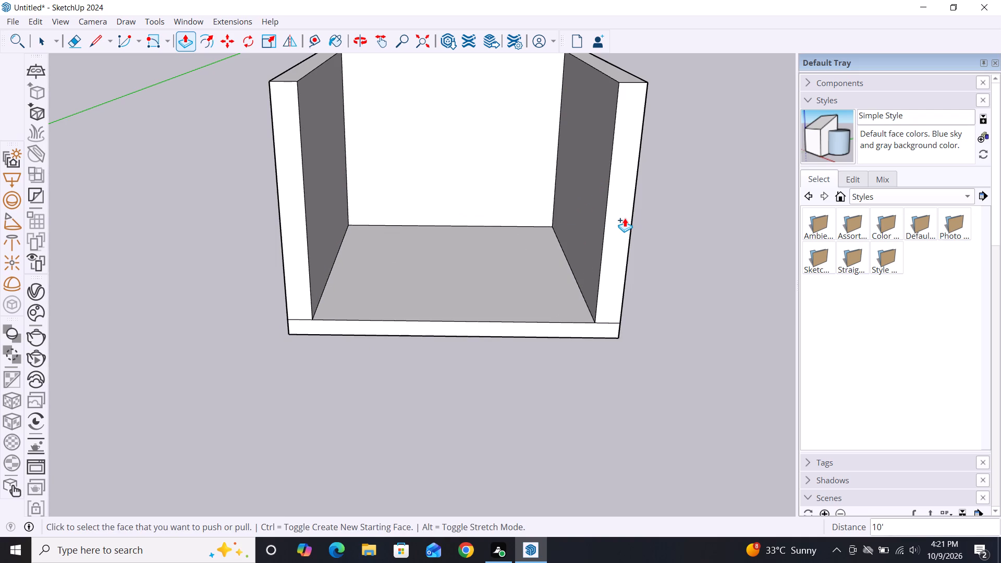
{"action": "key", "text": "space"}
Draw an upright rectangle 10' by about 5 7/16" along the back wall's outer top edge.
{"action": "scroll", "coordinate": [460, 413], "scroll_direction": "down", "scroll_amount": 6}
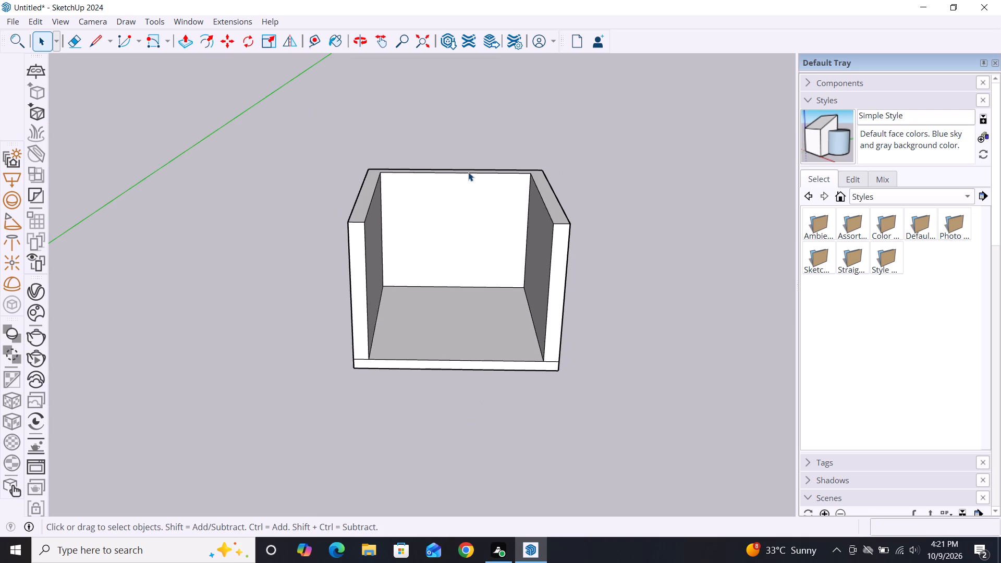
{"action": "middle_click_drag", "start_coordinate": [484, 237], "coordinate": [483, 385]}
{"action": "scroll", "coordinate": [429, 146], "scroll_direction": "up", "scroll_amount": 7}
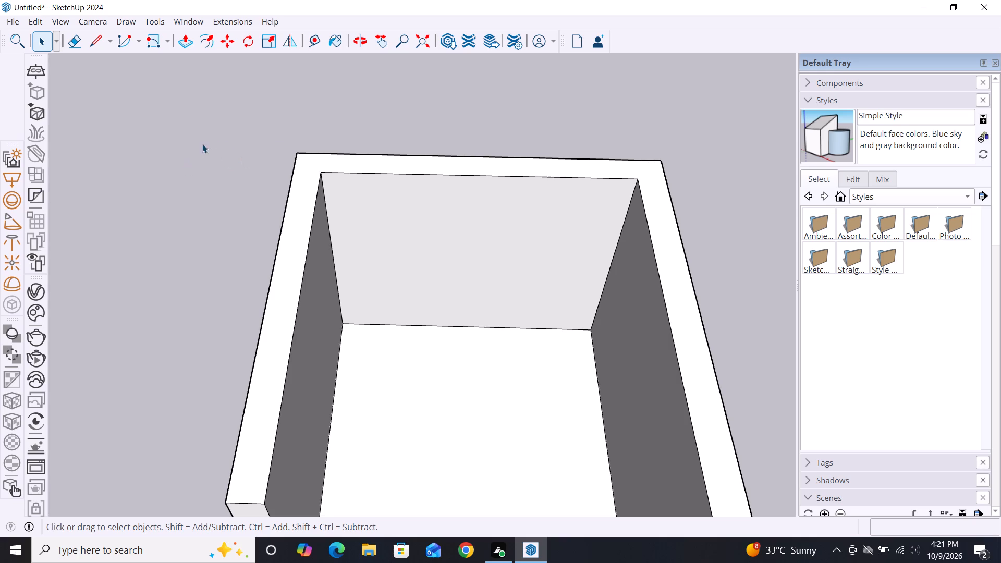
{"action": "scroll", "coordinate": [220, 145], "scroll_direction": "down", "scroll_amount": 5}
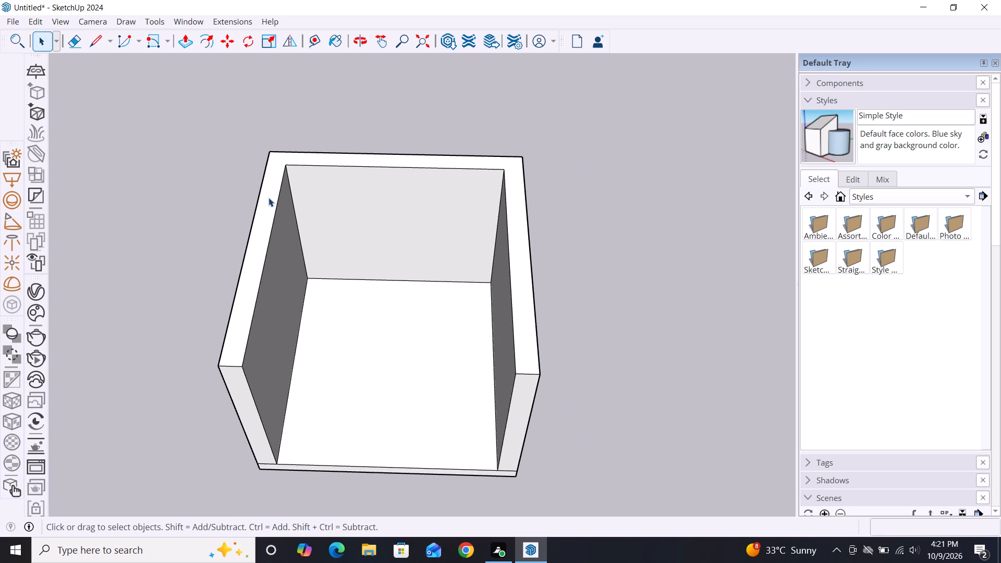
{"action": "scroll", "coordinate": [276, 179], "scroll_direction": "up", "scroll_amount": 3}
{"action": "key", "text": "r"}
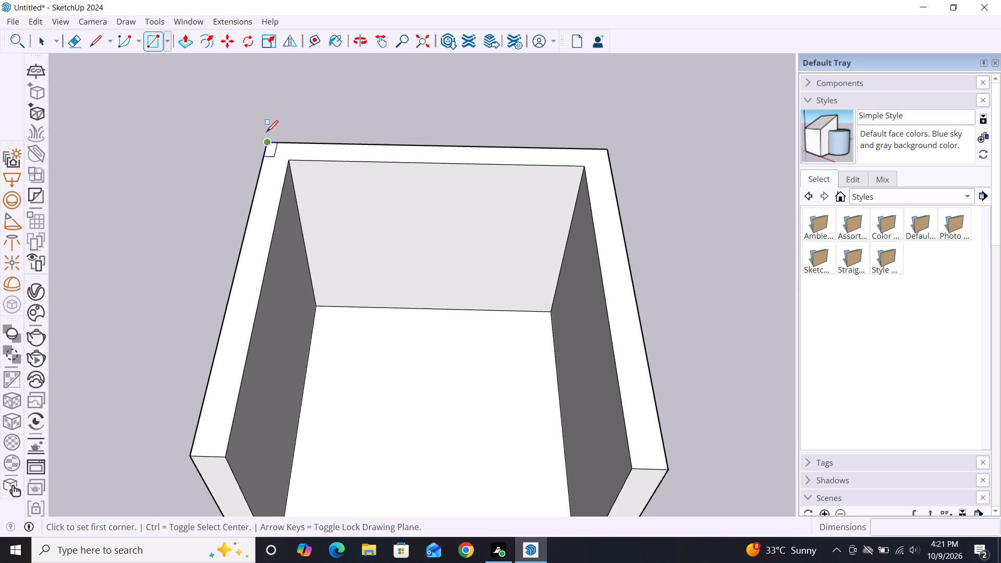
{"action": "double_click", "coordinate": [272, 143]}
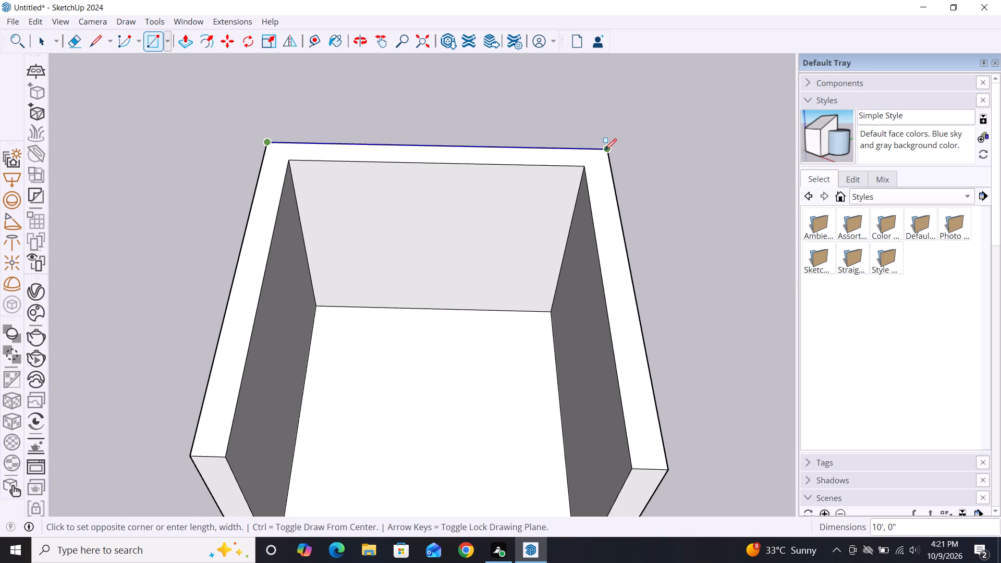
{"action": "left_click", "coordinate": [605, 150]}
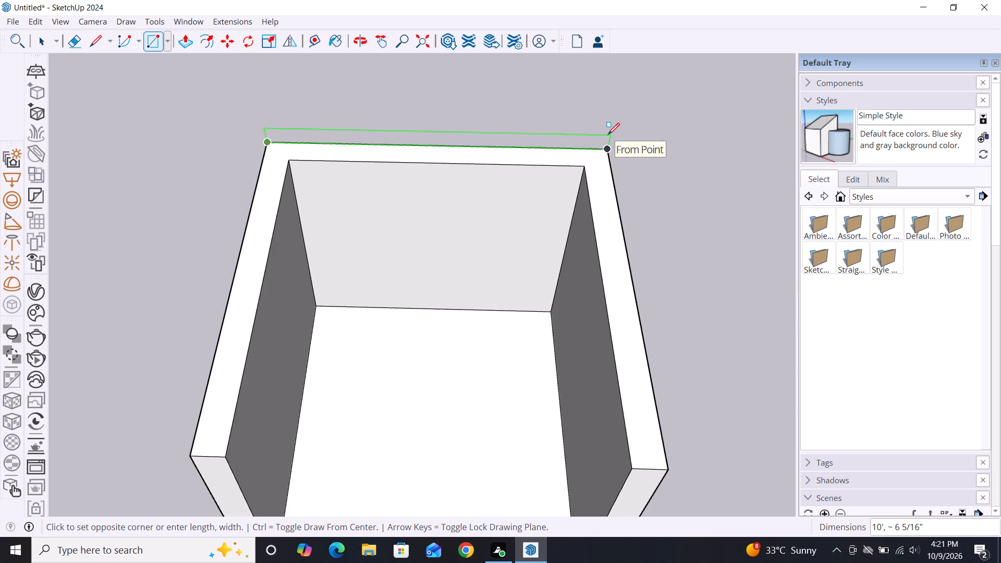
{"action": "left_click", "coordinate": [611, 137]}
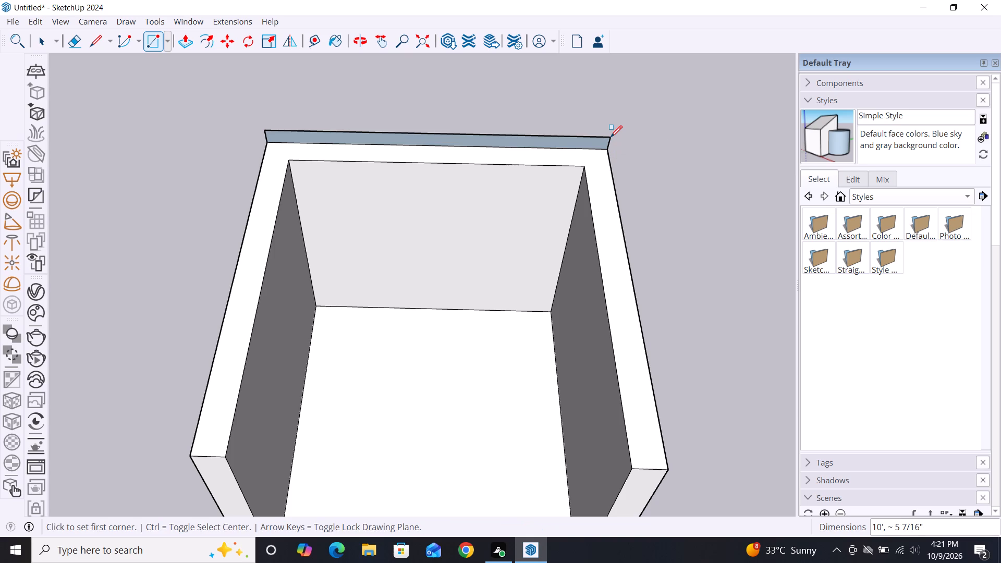
Push/Pull the upright top strip forward 10' to the side walls' front face, forming the roof slab.
{"action": "key", "text": "p"}
{"action": "left_click", "coordinate": [559, 144]}
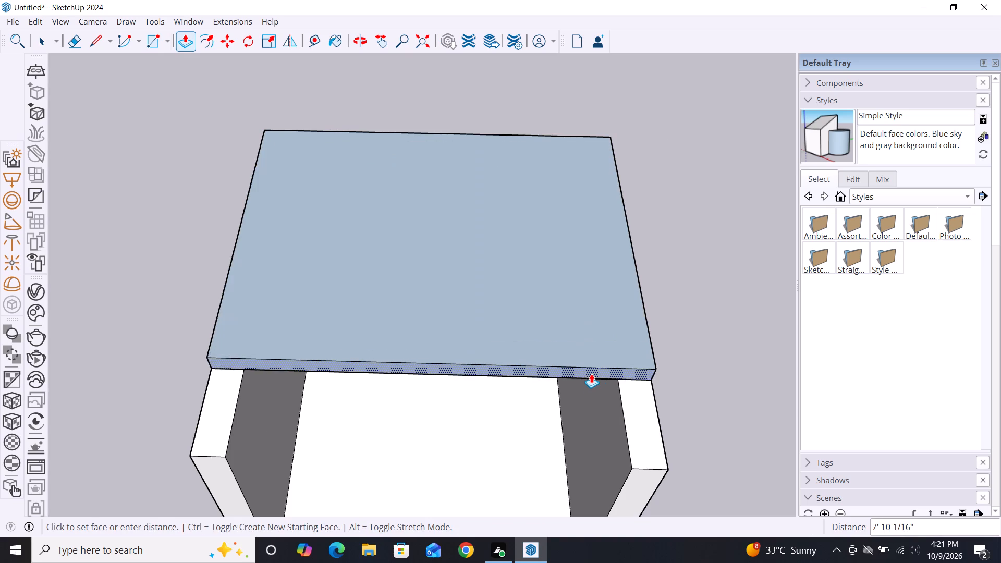
{"action": "scroll", "coordinate": [576, 325], "scroll_direction": "down", "scroll_amount": 3}
{"action": "scroll", "coordinate": [568, 220], "scroll_direction": "down", "scroll_amount": 3}
{"action": "middle_click_drag", "start_coordinate": [561, 374], "coordinate": [568, 286]}
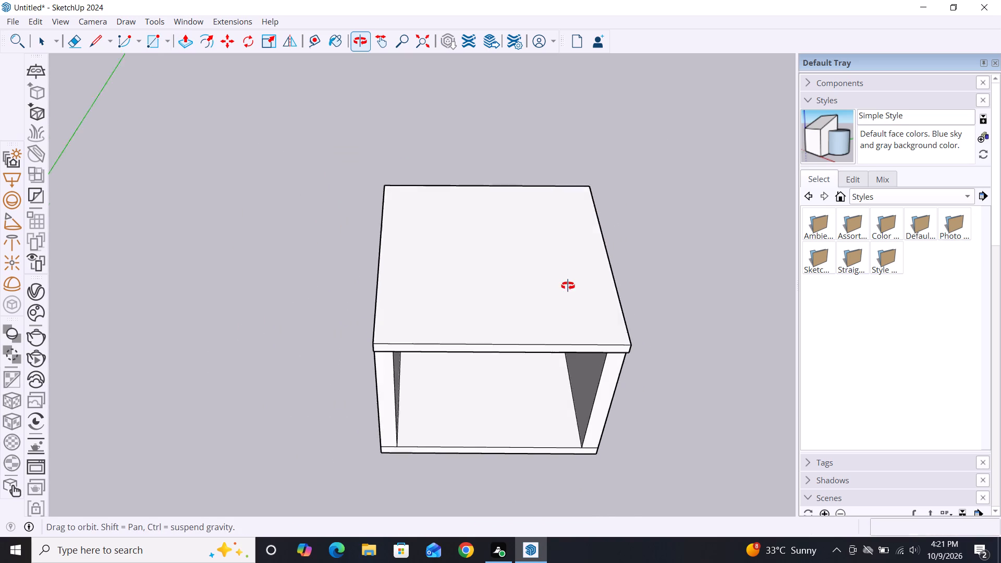
{"action": "middle_click_drag", "start_coordinate": [568, 286], "coordinate": [566, 167]}
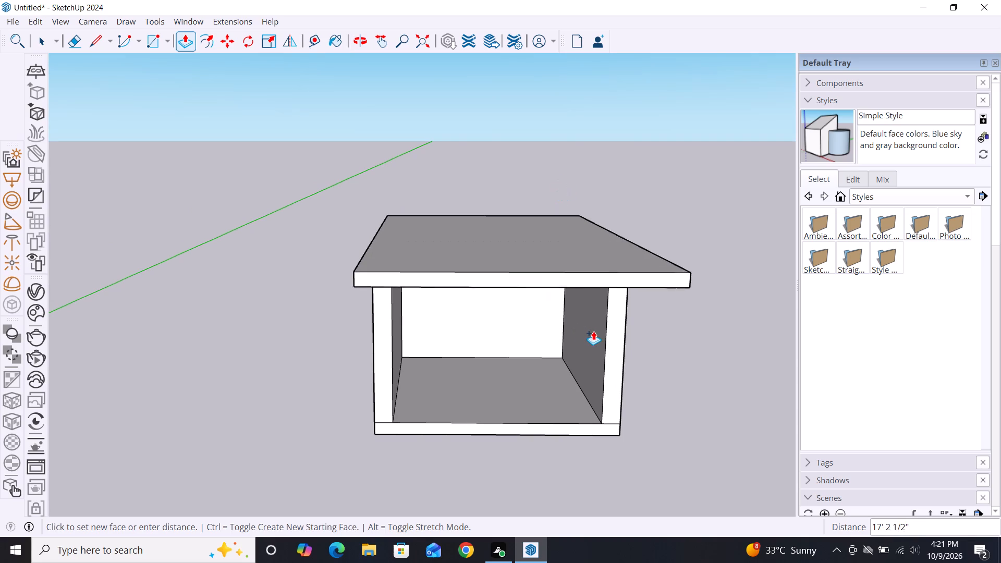
{"action": "left_click", "coordinate": [613, 337]}
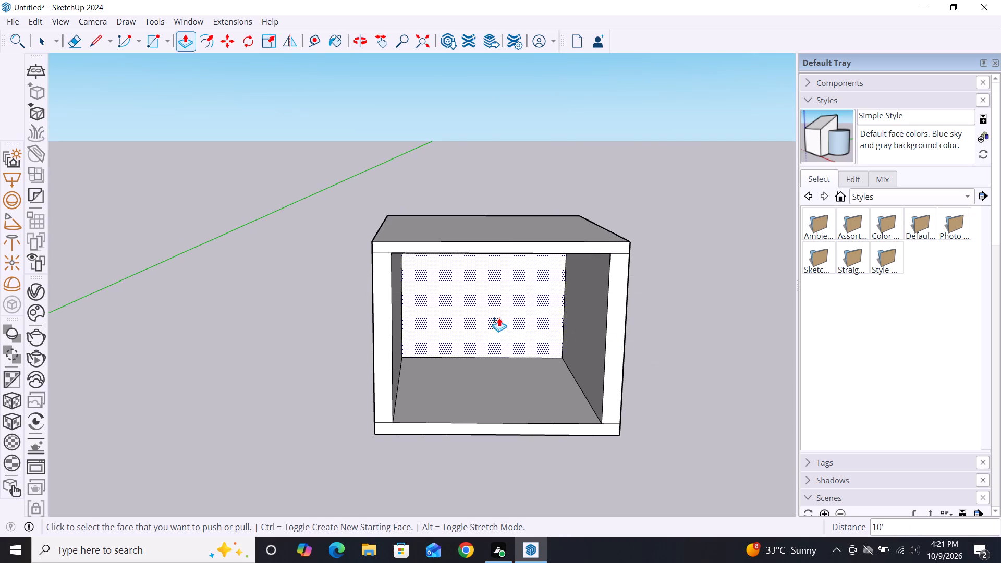
{"action": "key", "text": "space"}
Select the whole room with its walls, floor and roof, and make it a group.
{"action": "scroll", "coordinate": [301, 195], "scroll_direction": "down", "scroll_amount": 3}
{"action": "left_click", "coordinate": [631, 393]}
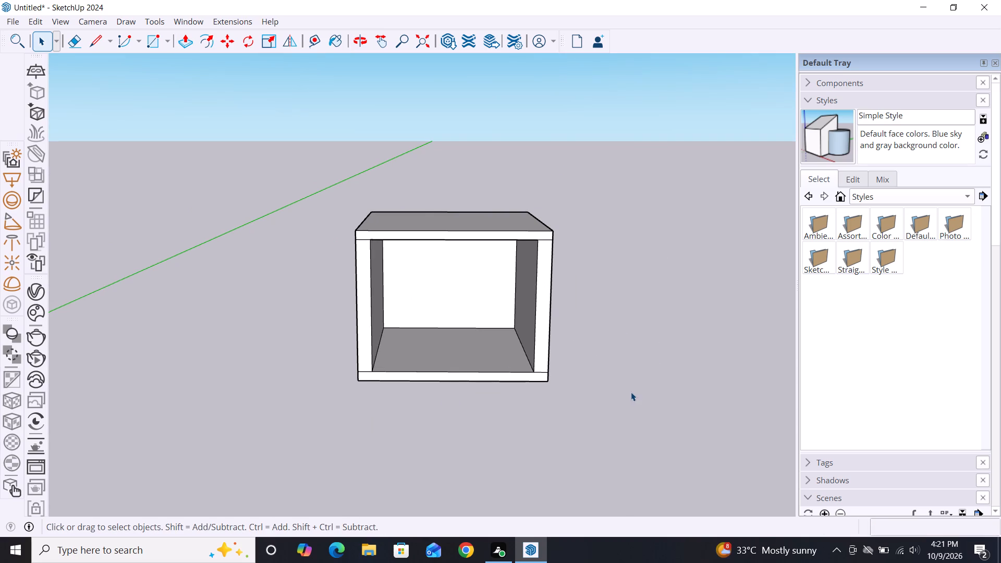
{"action": "left_click_drag", "start_coordinate": [590, 174], "coordinate": [259, 400]}
{"action": "right_click", "coordinate": [414, 308]}
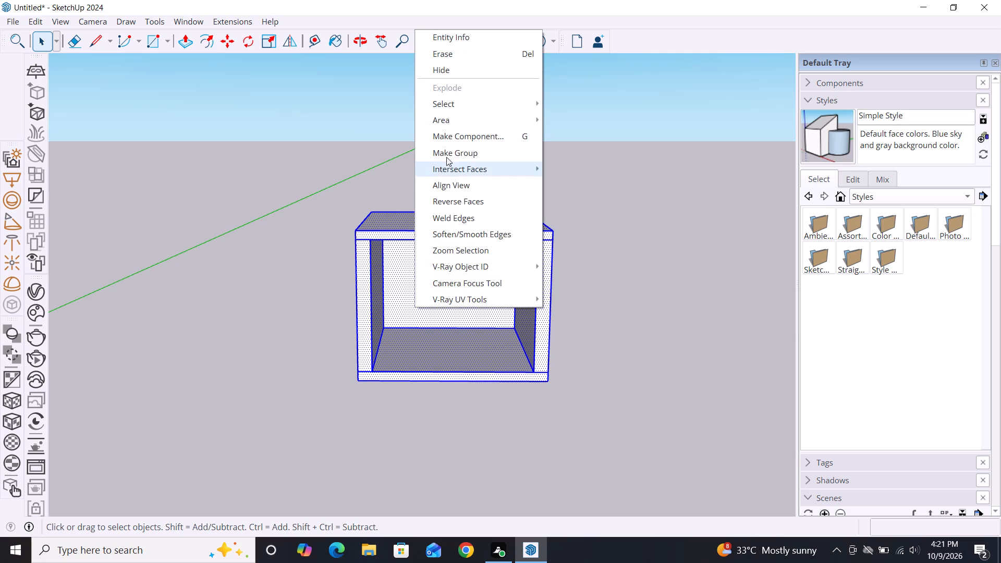
{"action": "double_click", "coordinate": [451, 152]}
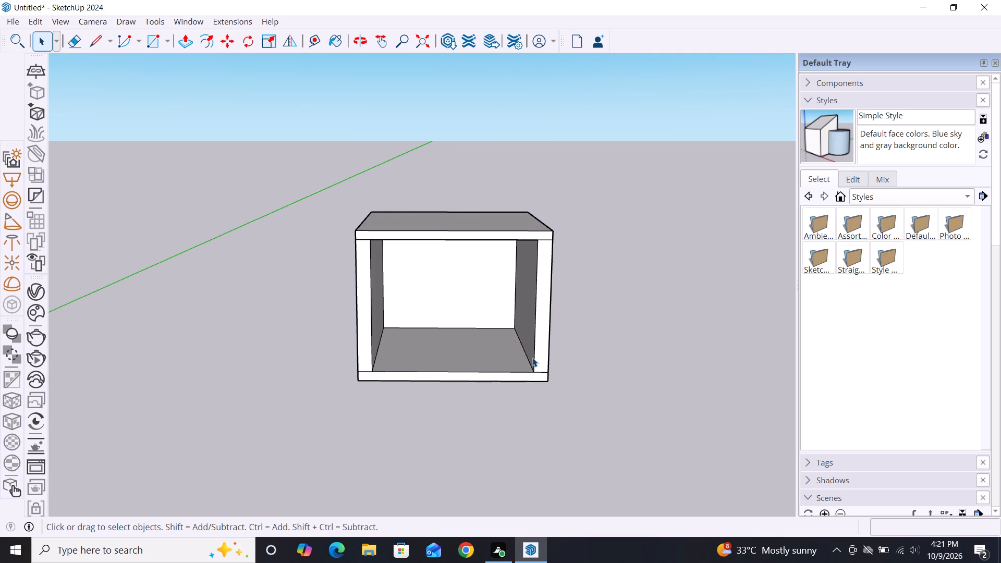
{"action": "double_click", "coordinate": [532, 358]}
{"action": "left_click", "coordinate": [629, 334]}
Copy the room group straight up about 7' 11 7/16" so its base corner sits on the original's top front corner.
{"action": "left_click", "coordinate": [535, 348]}
{"action": "key", "text": "m"}
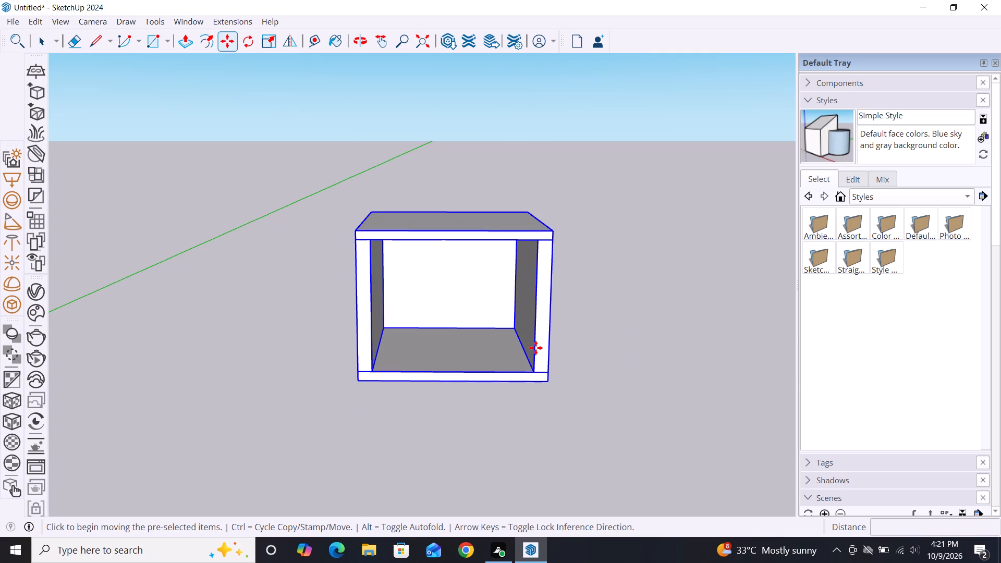
{"action": "left_click", "coordinate": [550, 382]}
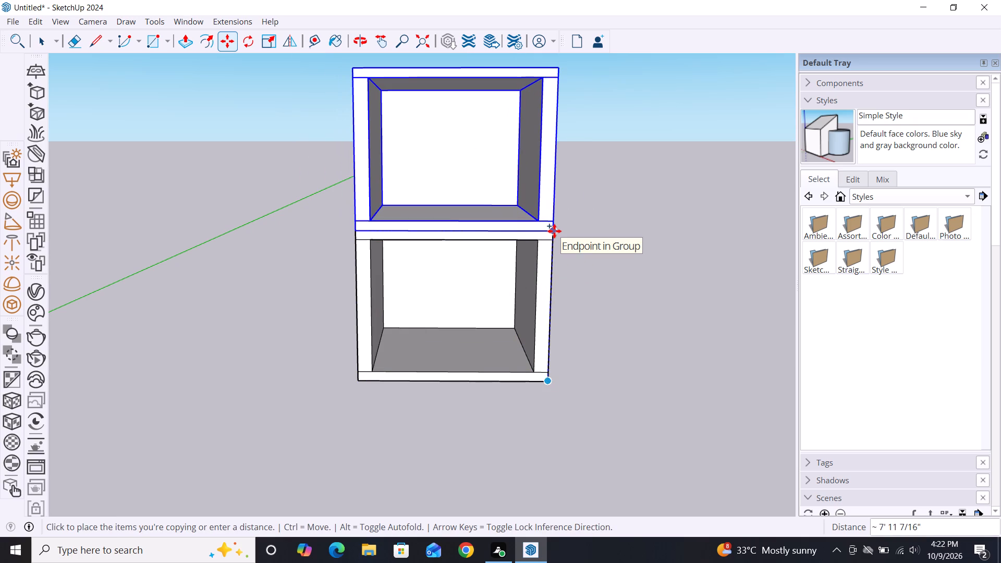
{"action": "scroll", "coordinate": [554, 231], "scroll_direction": "up", "scroll_amount": 10}
{"action": "left_click", "coordinate": [554, 231]}
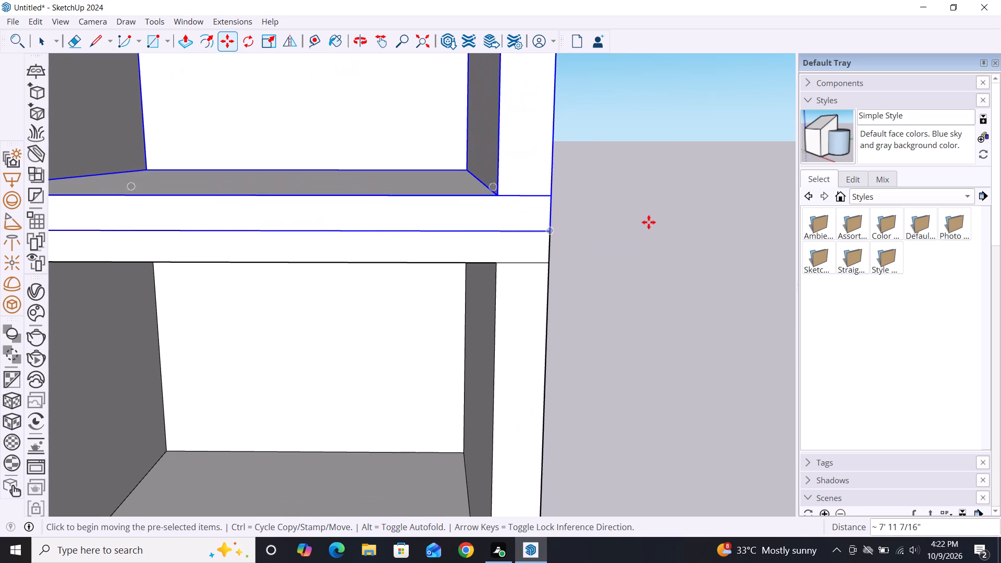
{"action": "scroll", "coordinate": [680, 226], "scroll_direction": "down", "scroll_amount": 2}
{"action": "key", "text": "space"}
{"action": "left_click", "coordinate": [656, 250]}
{"action": "scroll", "coordinate": [527, 332], "scroll_direction": "down", "scroll_amount": 4}
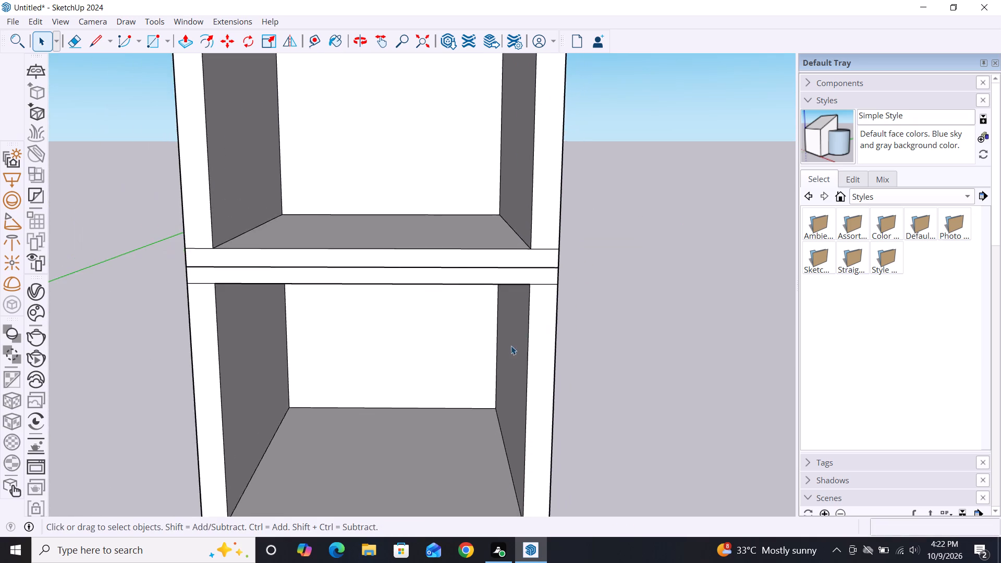
Examine the two stacked storeys from the open front, including the joint between their slabs.
{"action": "scroll", "coordinate": [510, 342], "scroll_direction": "down", "scroll_amount": 3}
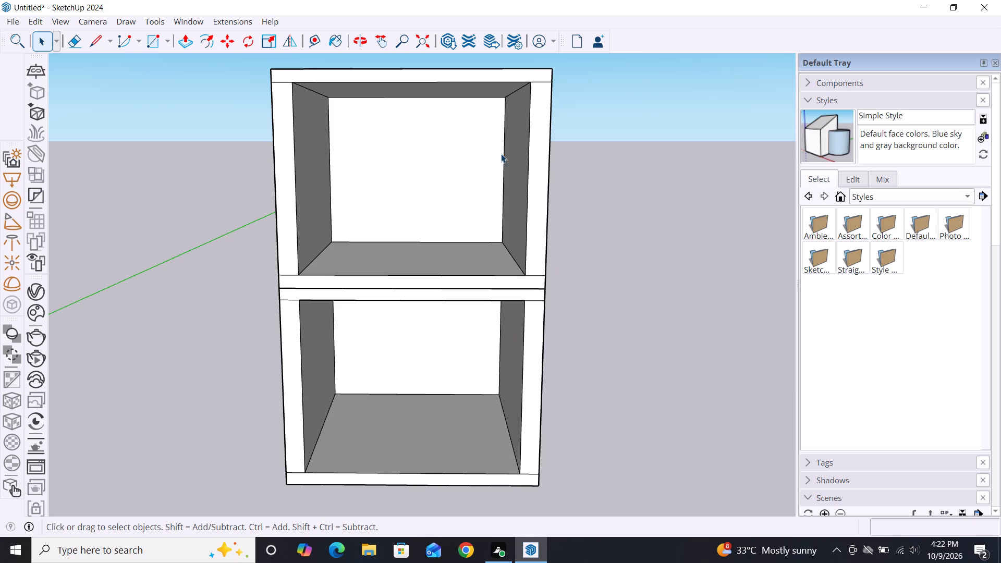
{"action": "scroll", "coordinate": [363, 208], "scroll_direction": "down", "scroll_amount": 2}
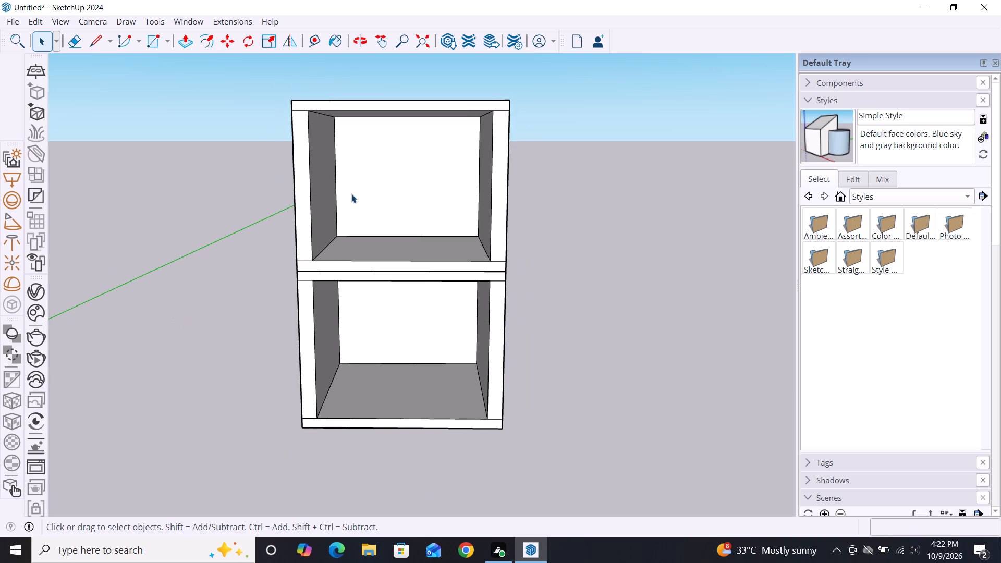
{"action": "scroll", "coordinate": [259, 246], "scroll_direction": "down", "scroll_amount": 3}
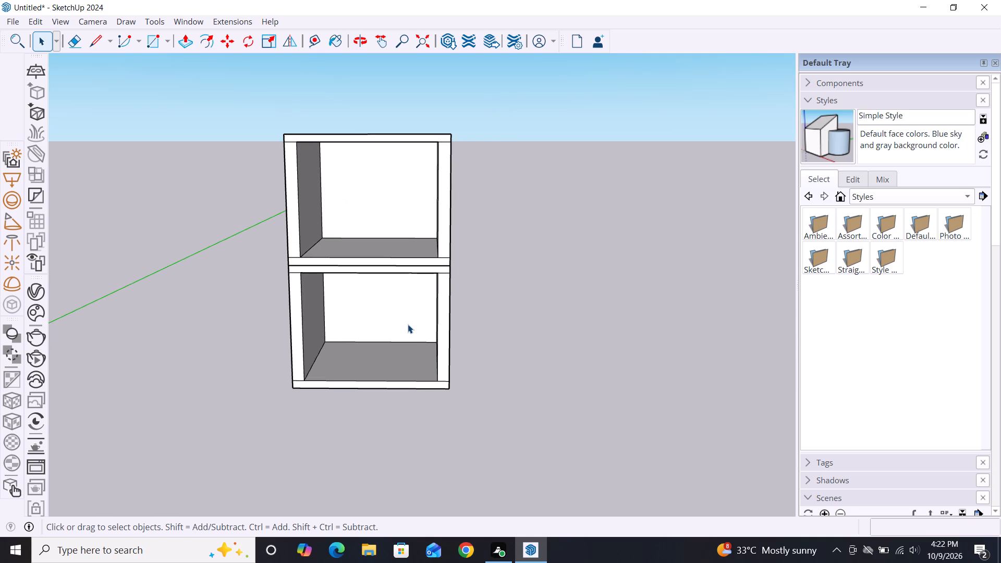
{"action": "middle_click_drag", "start_coordinate": [408, 324], "coordinate": [445, 326]}
{"action": "middle_click_drag", "start_coordinate": [445, 326], "coordinate": [419, 333]}
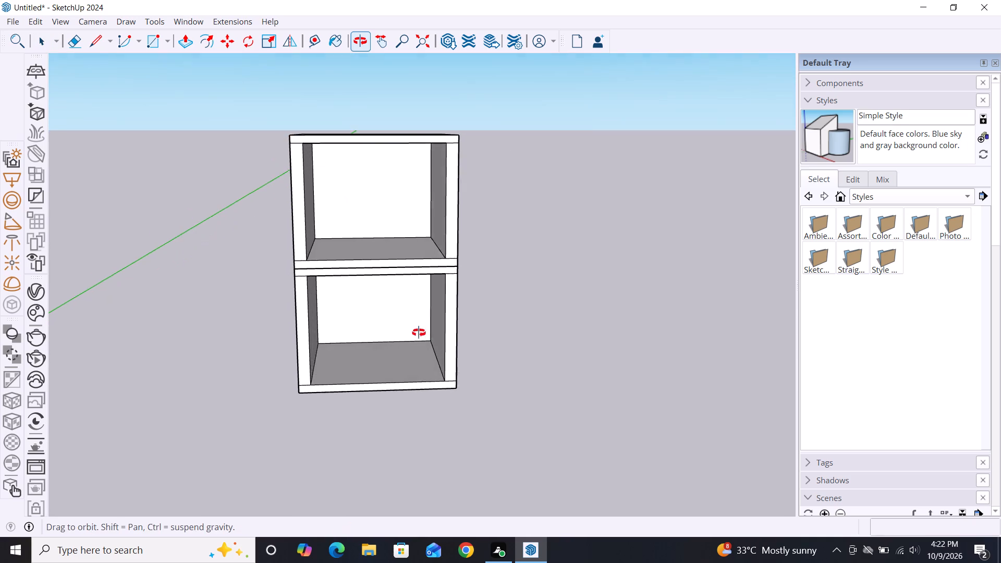
{"action": "middle_click_drag", "start_coordinate": [419, 333], "coordinate": [407, 336]}
{"action": "scroll", "coordinate": [342, 271], "scroll_direction": "up", "scroll_amount": 4}
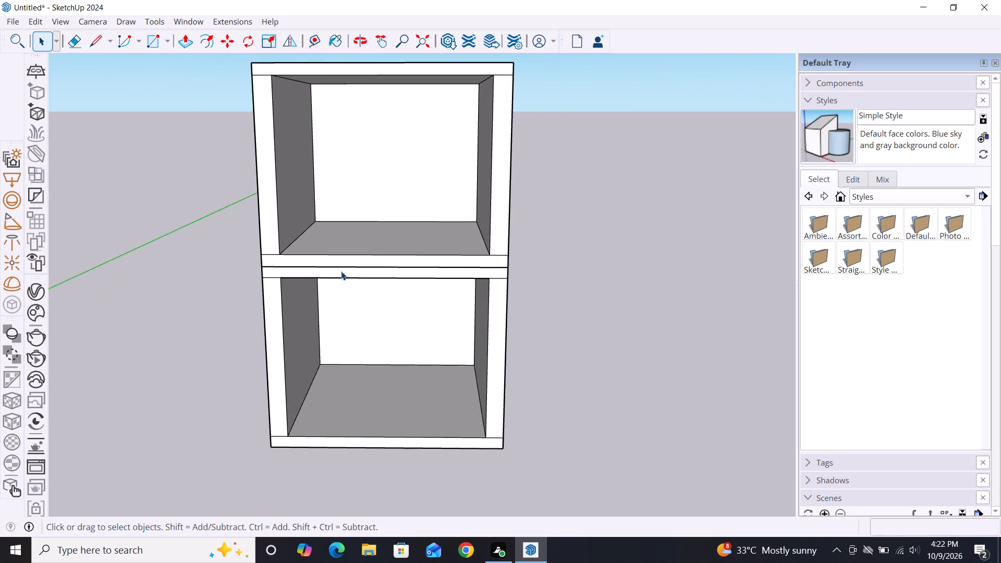
{"action": "scroll", "coordinate": [341, 271], "scroll_direction": "up", "scroll_amount": 3}
{"action": "scroll", "coordinate": [341, 271], "scroll_direction": "down", "scroll_amount": 2}
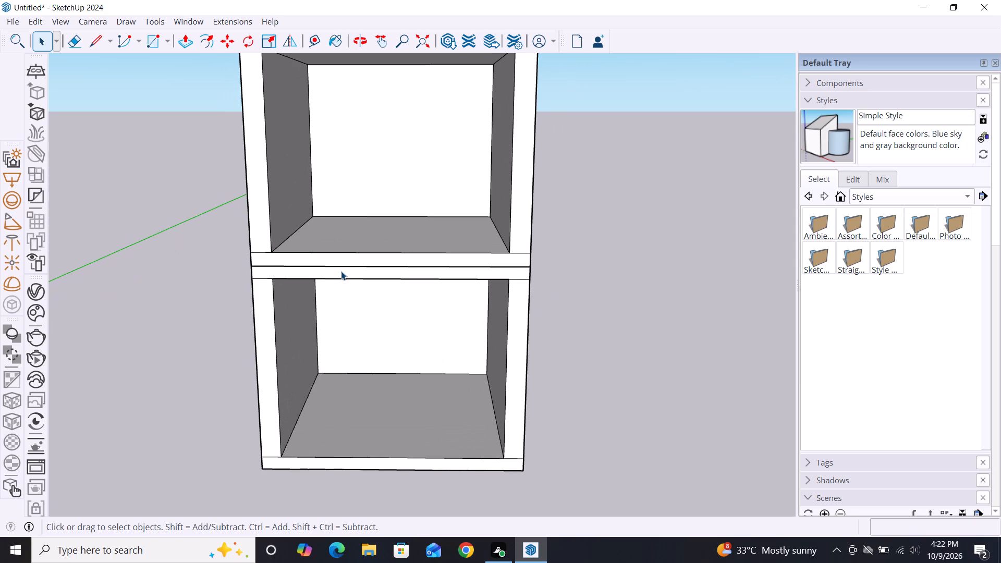
{"action": "scroll", "coordinate": [338, 283], "scroll_direction": "down", "scroll_amount": 2}
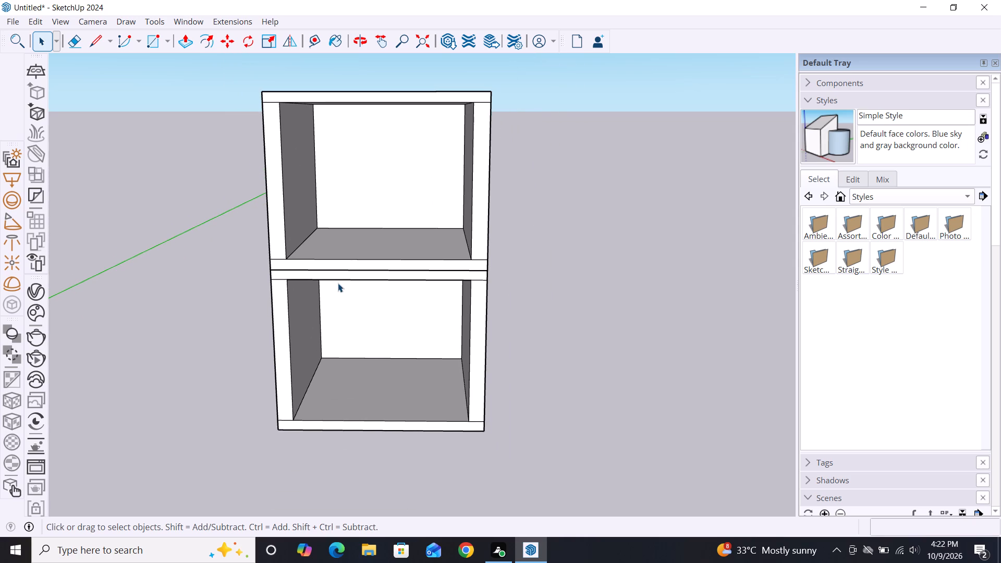
{"action": "scroll", "coordinate": [338, 283], "scroll_direction": "down", "scroll_amount": 2}
{"action": "scroll", "coordinate": [596, 323], "scroll_direction": "down", "scroll_amount": 2}
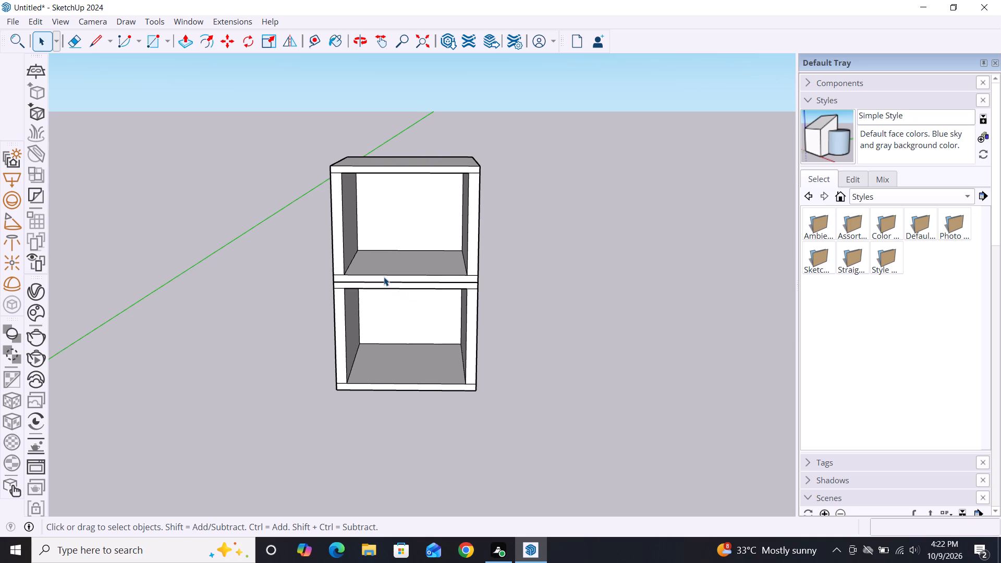
{"action": "scroll", "coordinate": [385, 277], "scroll_direction": "up", "scroll_amount": 4}
{"action": "left_click", "coordinate": [582, 288]}
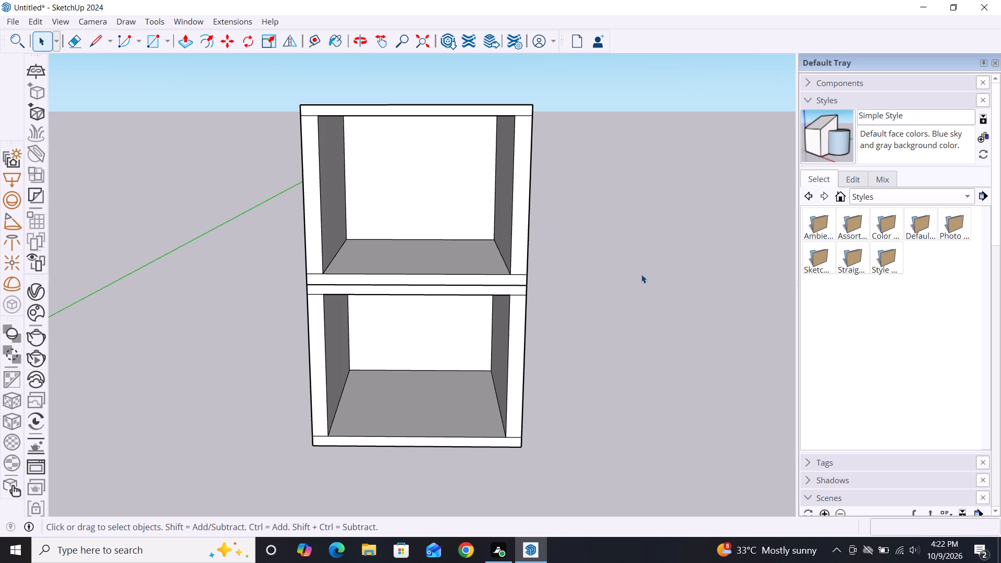
{"action": "scroll", "coordinate": [339, 282], "scroll_direction": "down", "scroll_amount": 3}
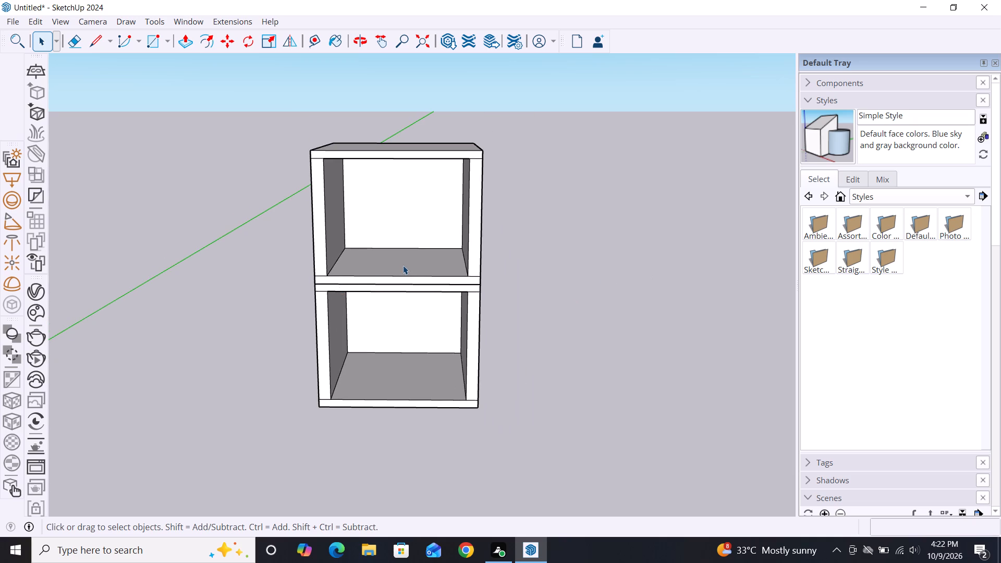
{"action": "middle_click_drag", "start_coordinate": [403, 265], "coordinate": [408, 222]}
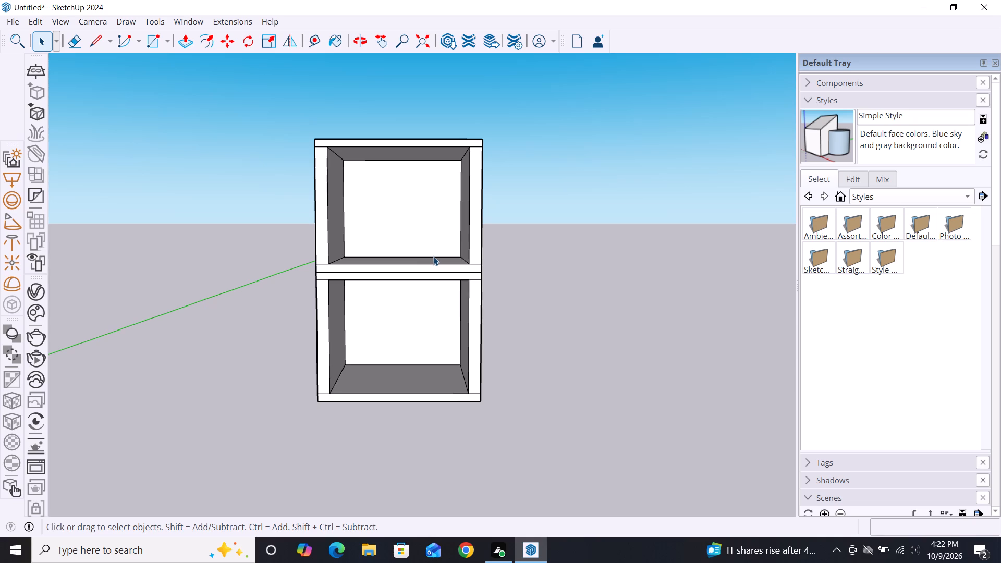
Explode the upper room group and the lower room group into plain geometry.
{"action": "middle_click_drag", "start_coordinate": [543, 281], "coordinate": [351, 325]}
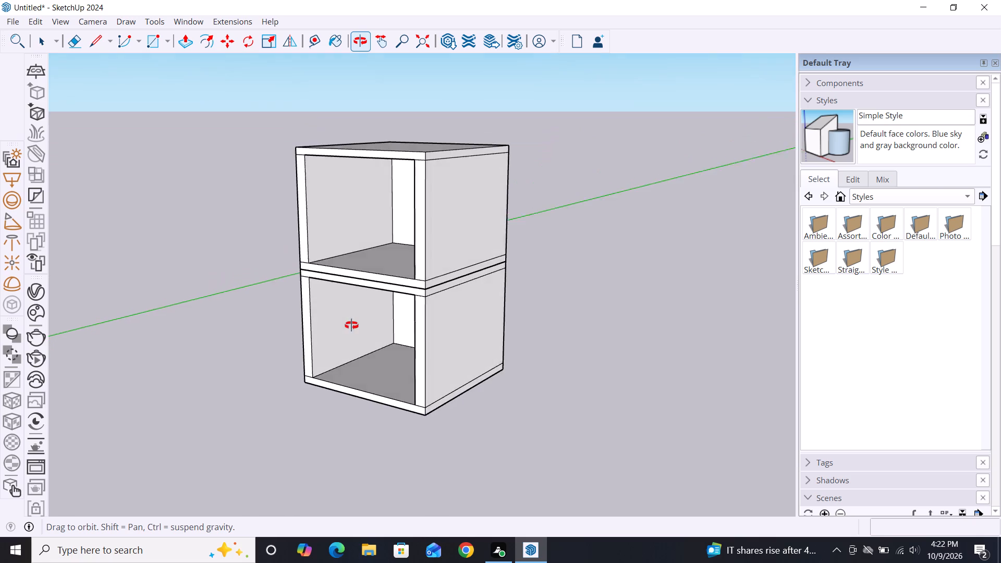
{"action": "middle_click_drag", "start_coordinate": [351, 325], "coordinate": [329, 311]}
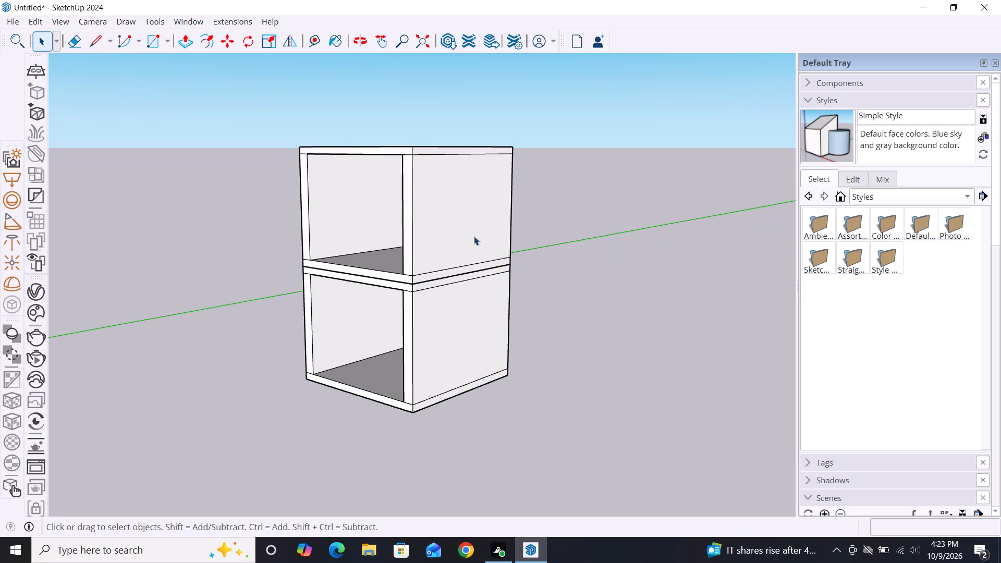
{"action": "scroll", "coordinate": [474, 236], "scroll_direction": "up", "scroll_amount": 2}
{"action": "key", "text": "p"}
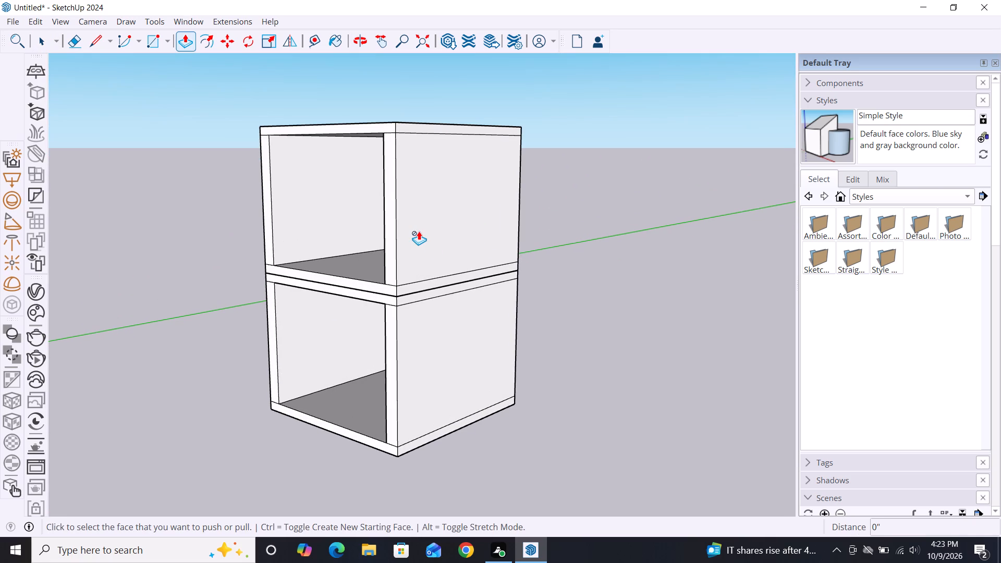
{"action": "key", "text": "space"}
{"action": "key", "text": "space"}
{"action": "left_click", "coordinate": [431, 243]}
{"action": "right_click", "coordinate": [431, 243]}
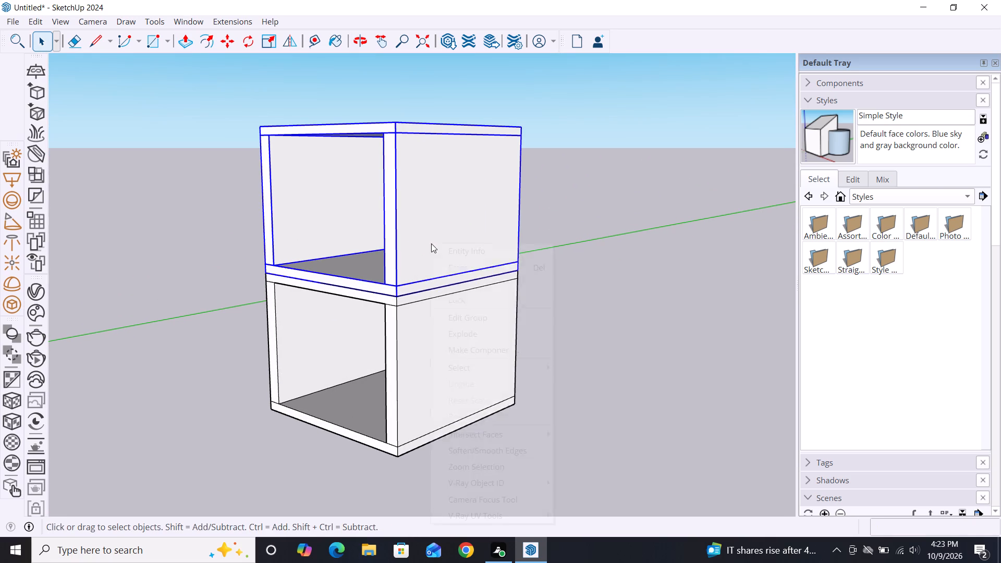
{"action": "double_click", "coordinate": [471, 332]}
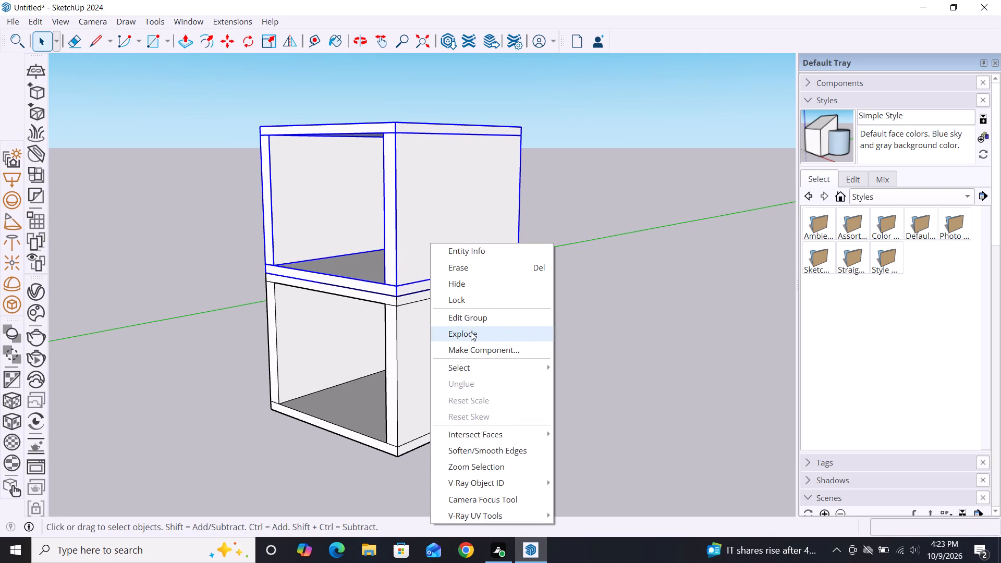
{"action": "right_click", "coordinate": [434, 333]}
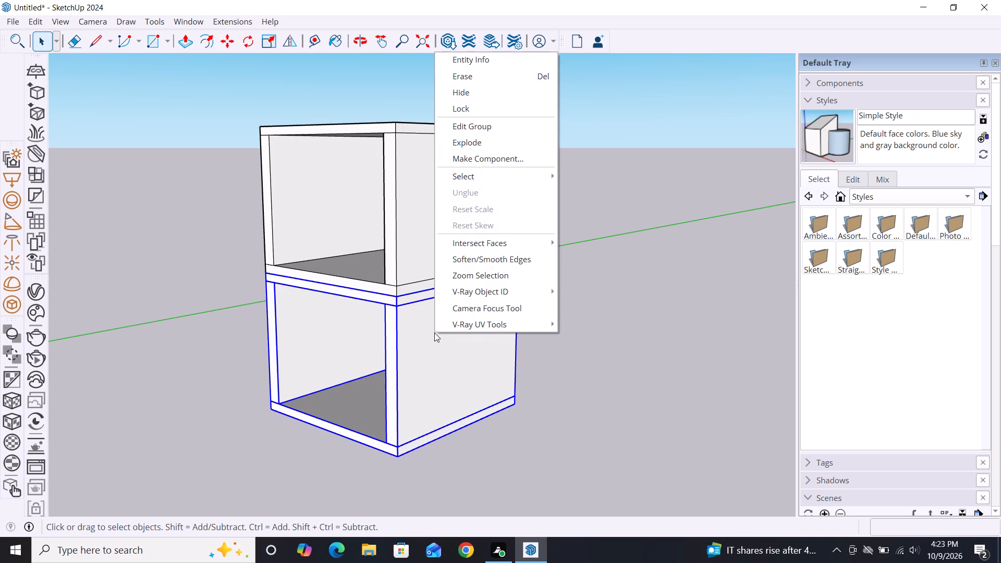
{"action": "scroll", "coordinate": [500, 149], "scroll_direction": "up", "scroll_amount": 1}
{"action": "left_click", "coordinate": [500, 149]}
{"action": "left_click", "coordinate": [670, 279]}
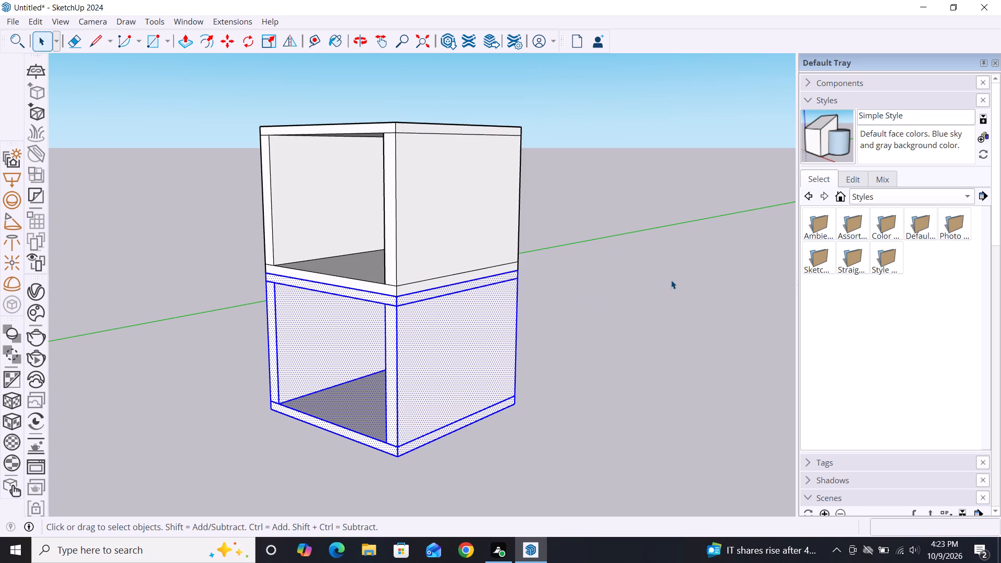
Push/Pull the outer face of the upper storey's right side wall outward about 3' 1 1/16".
{"action": "key", "text": "p"}
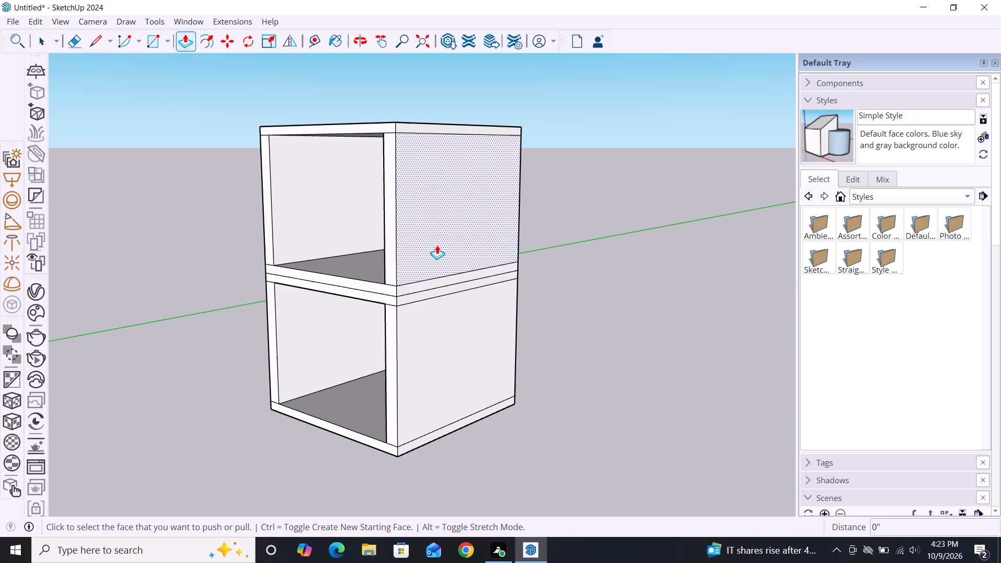
{"action": "left_click", "coordinate": [424, 216]}
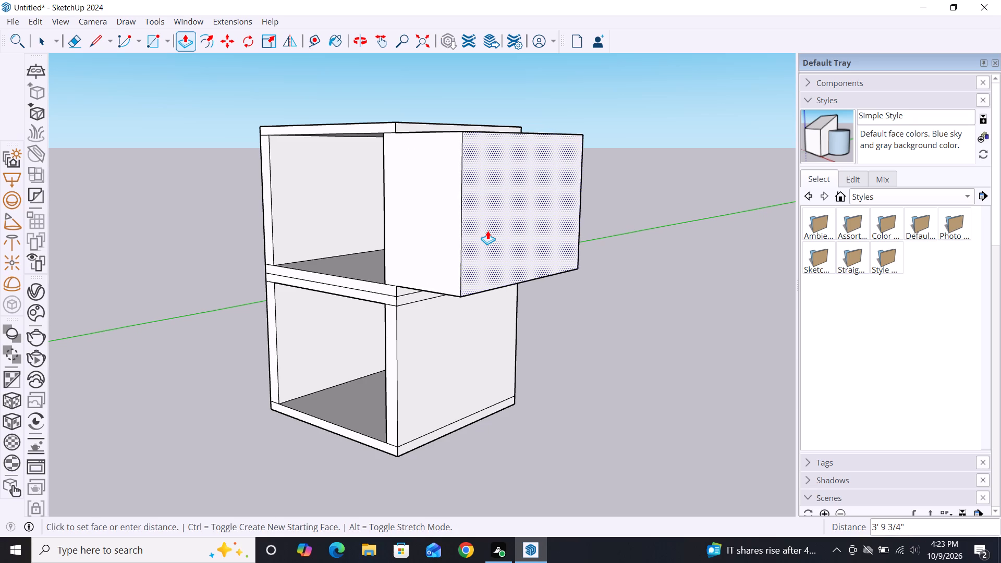
{"action": "left_click", "coordinate": [476, 212]}
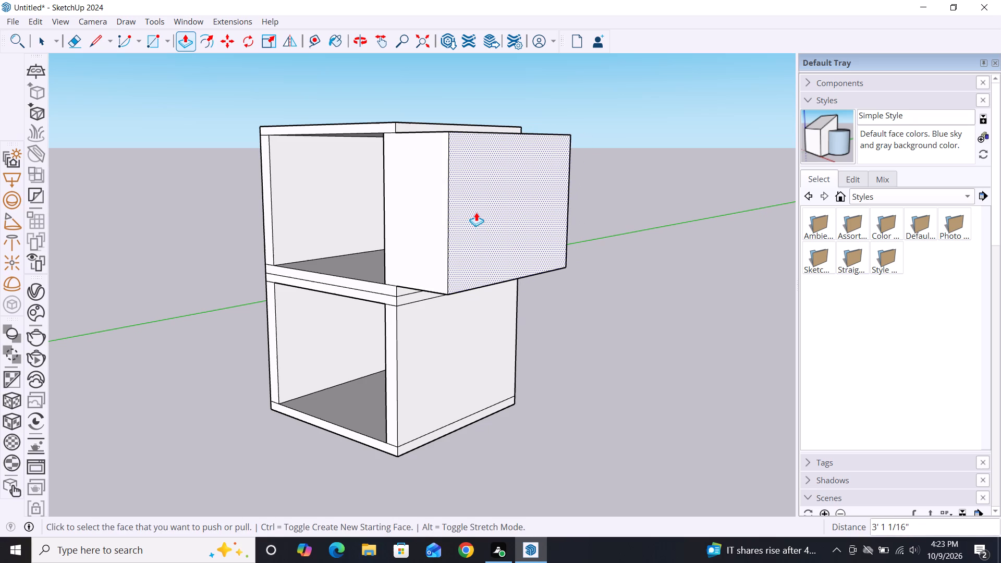
Push/Pull the two slab edges between the storeys and the lower right side wall outward, flush with the extended upper wall.
{"action": "left_click", "coordinate": [402, 291]}
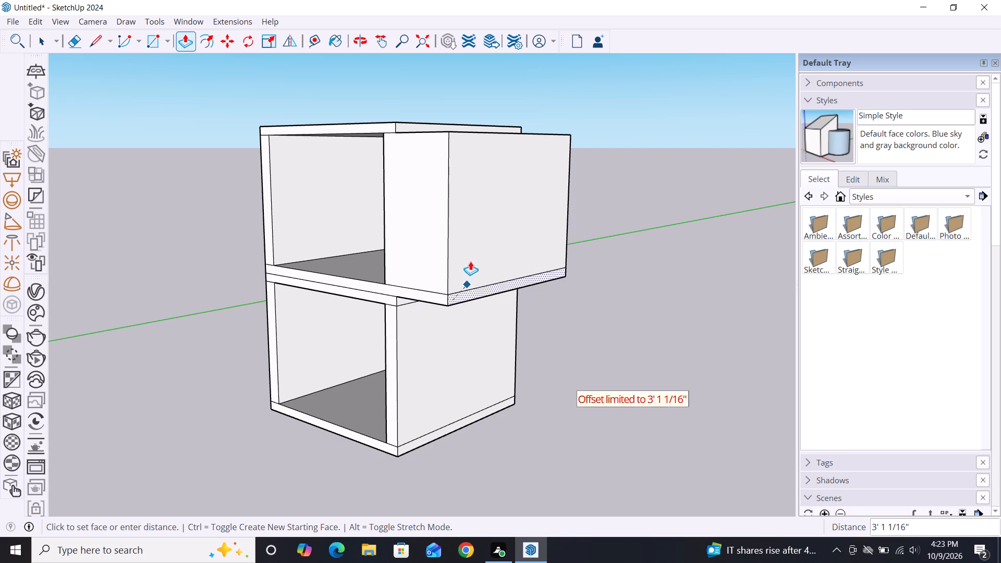
{"action": "left_click", "coordinate": [469, 252]}
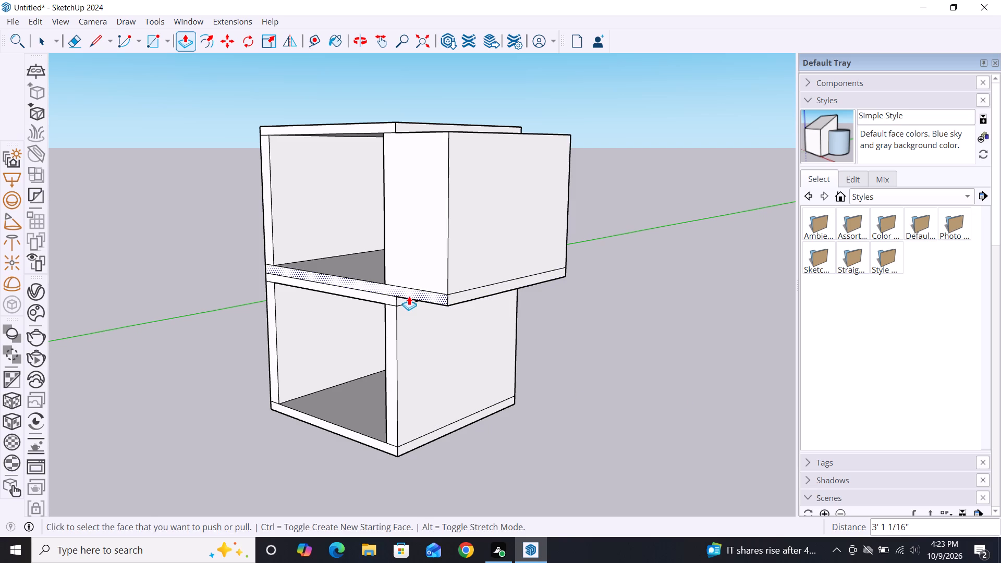
{"action": "left_click", "coordinate": [408, 302]}
{"action": "left_click", "coordinate": [486, 248]}
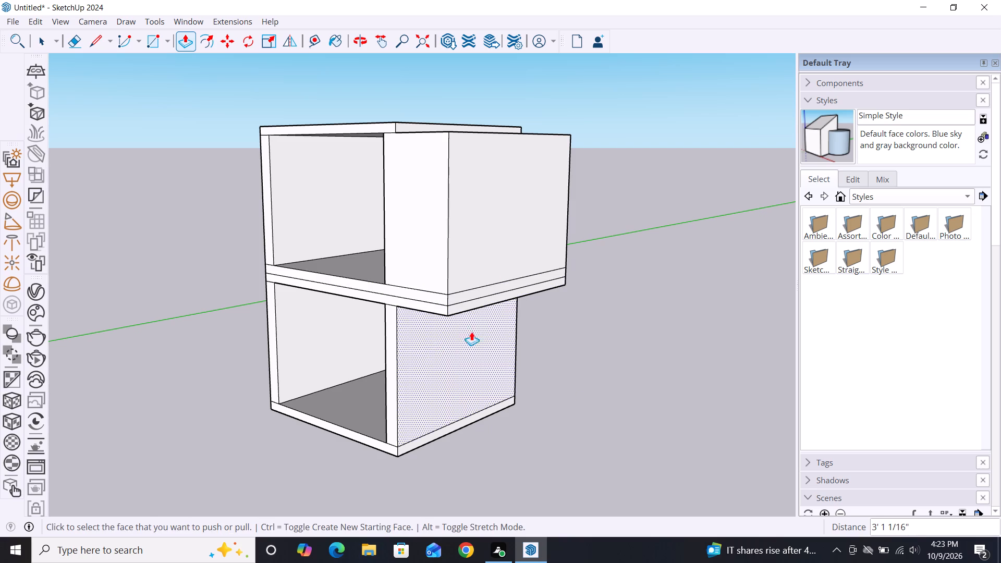
{"action": "left_click", "coordinate": [436, 348]}
{"action": "left_click", "coordinate": [480, 254]}
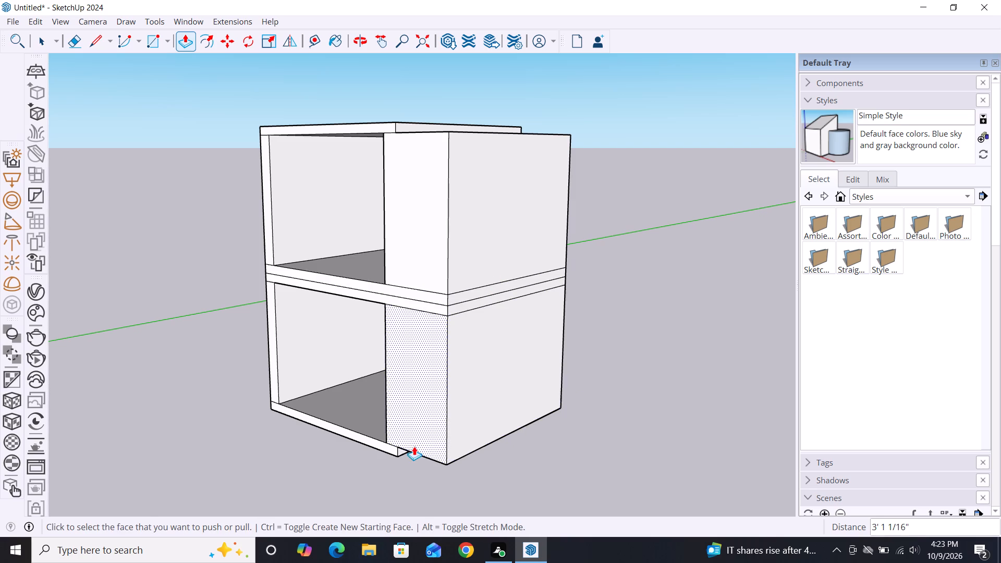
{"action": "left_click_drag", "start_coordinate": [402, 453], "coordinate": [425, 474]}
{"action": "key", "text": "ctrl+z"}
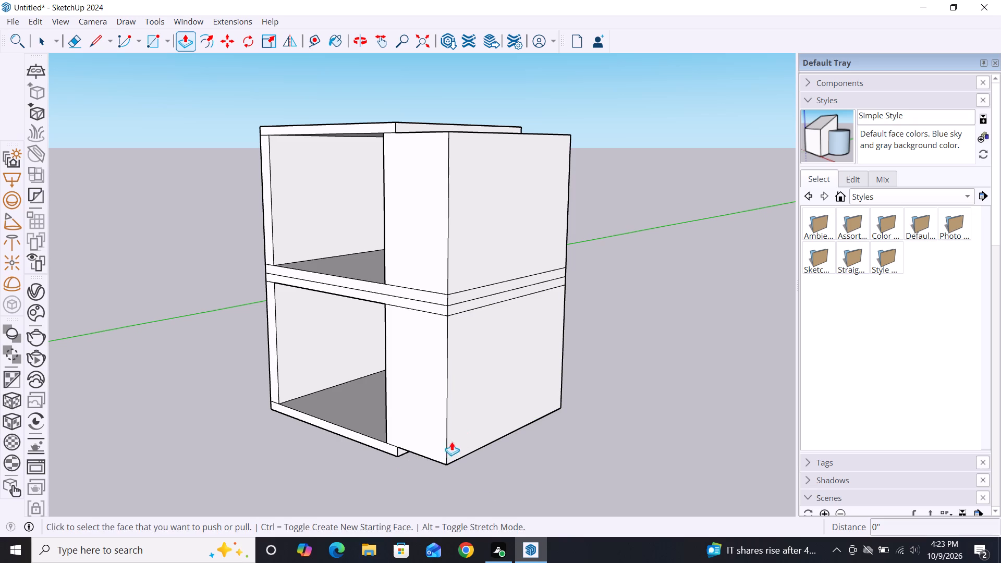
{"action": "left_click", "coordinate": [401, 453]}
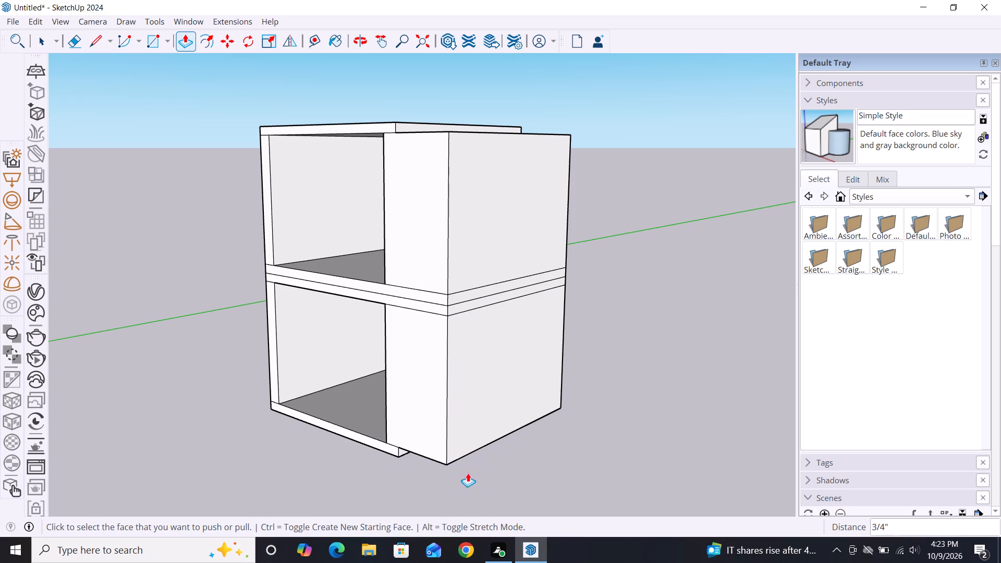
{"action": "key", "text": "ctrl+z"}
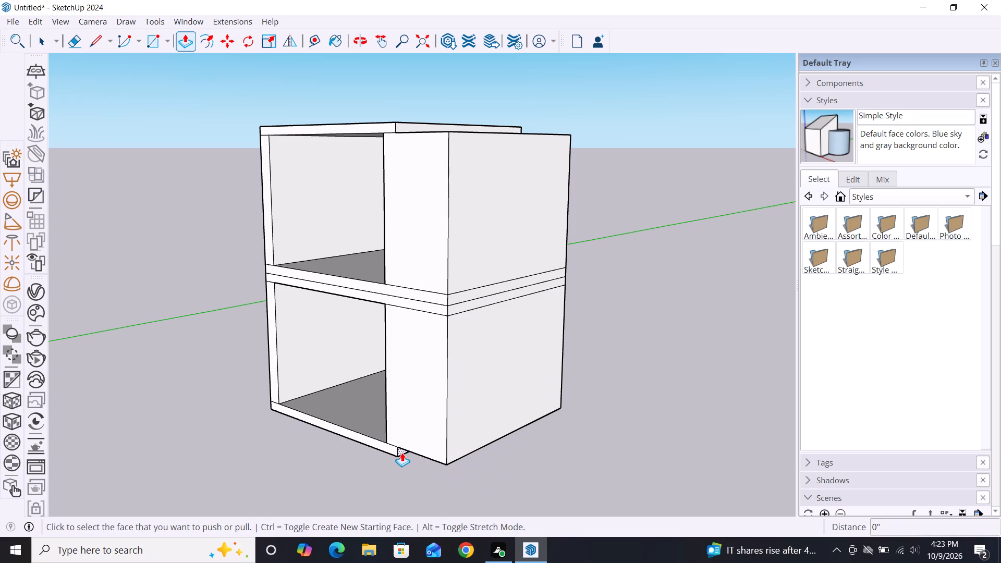
Push/Pull the bottom floor slab's right edge outward 3' 1 1/16", flush with the extended side wall.
{"action": "left_click", "coordinate": [402, 452]}
{"action": "left_click", "coordinate": [482, 397]}
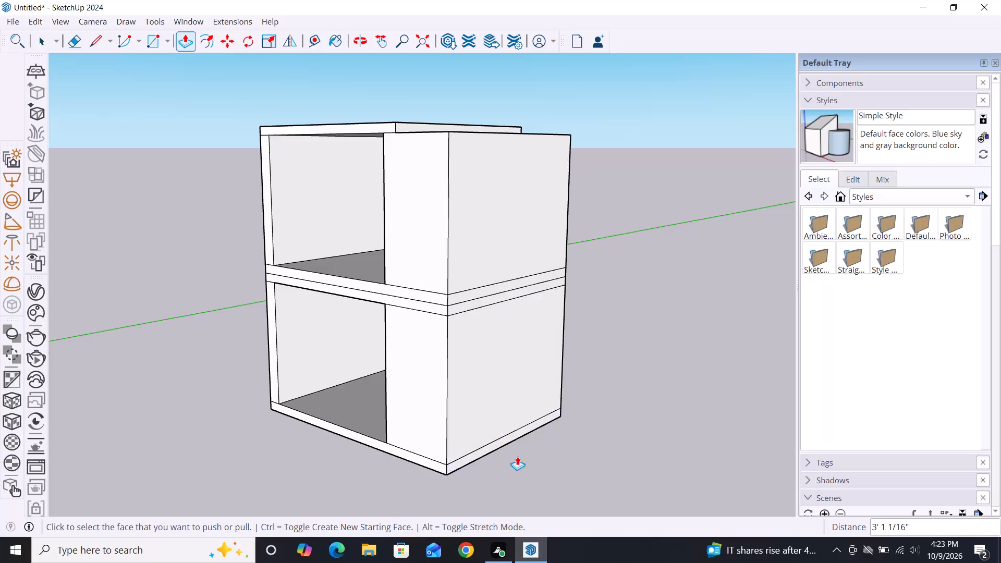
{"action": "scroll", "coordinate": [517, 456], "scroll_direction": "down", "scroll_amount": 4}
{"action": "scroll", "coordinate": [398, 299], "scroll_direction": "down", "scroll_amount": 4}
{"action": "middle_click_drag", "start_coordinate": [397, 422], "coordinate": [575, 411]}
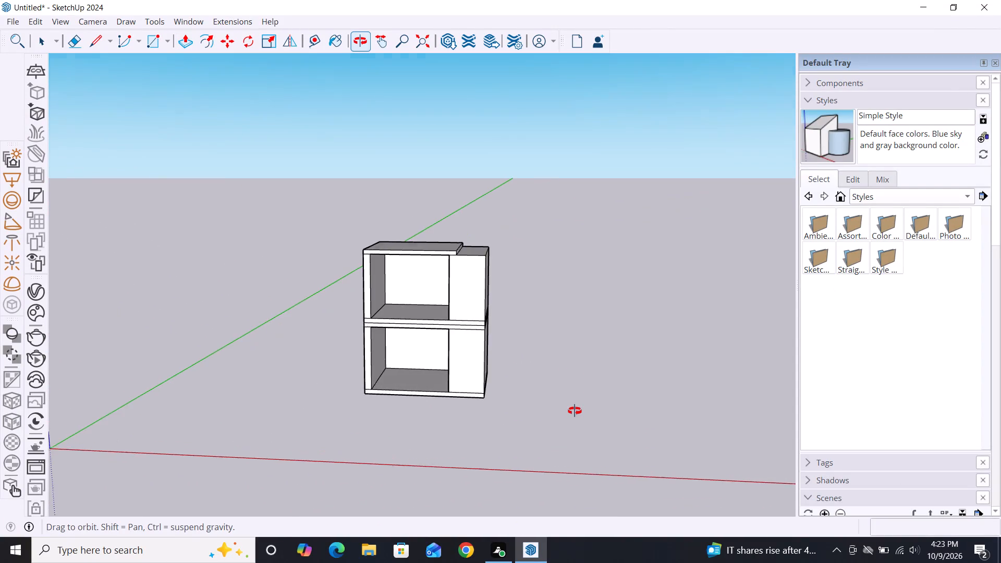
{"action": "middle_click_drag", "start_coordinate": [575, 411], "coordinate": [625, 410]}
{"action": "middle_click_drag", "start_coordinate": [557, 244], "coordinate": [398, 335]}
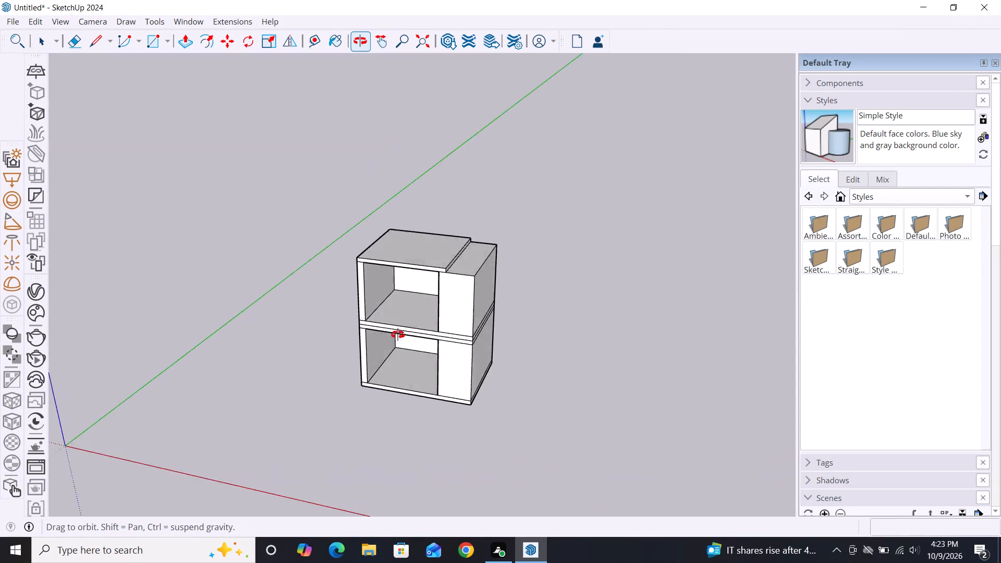
Push/Pull the roof slab's right edge outward 3' 1 1/16", flush with the extended upper side wall.
{"action": "middle_click_drag", "start_coordinate": [398, 335], "coordinate": [386, 337]}
{"action": "left_click", "coordinate": [440, 272]}
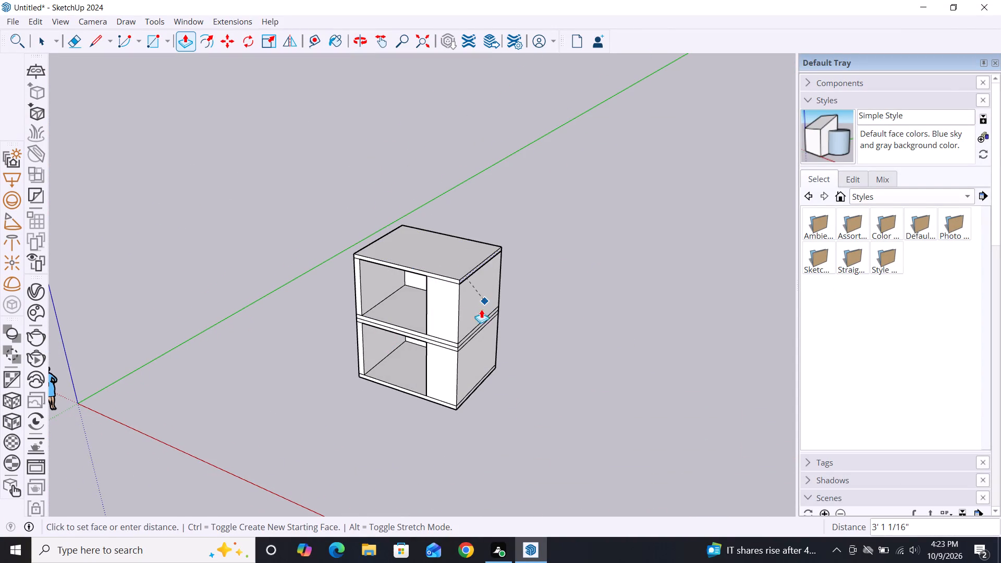
{"action": "left_click", "coordinate": [466, 319]}
{"action": "key", "text": "space"}
Push/Pull the inner face of the upper storey's thick right wall outward 2' 11 7/8" to widen the room.
{"action": "scroll", "coordinate": [366, 251], "scroll_direction": "down", "scroll_amount": 2}
{"action": "middle_click_drag", "start_coordinate": [395, 422], "coordinate": [527, 339]}
{"action": "middle_click_drag", "start_coordinate": [412, 309], "coordinate": [486, 314]}
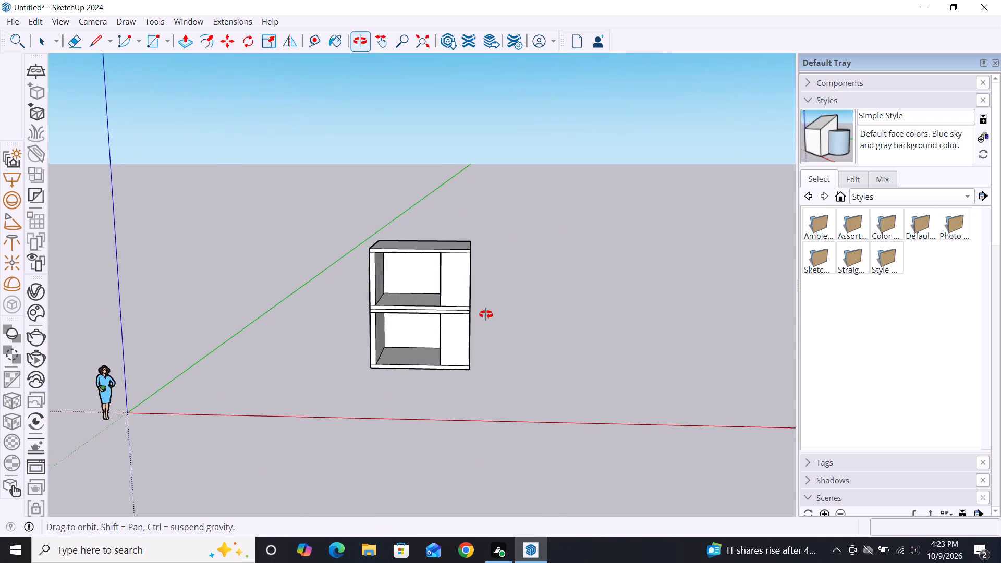
{"action": "middle_click_drag", "start_coordinate": [486, 314], "coordinate": [498, 318]}
{"action": "scroll", "coordinate": [432, 256], "scroll_direction": "up", "scroll_amount": 4}
{"action": "middle_click_drag", "start_coordinate": [457, 305], "coordinate": [455, 272]}
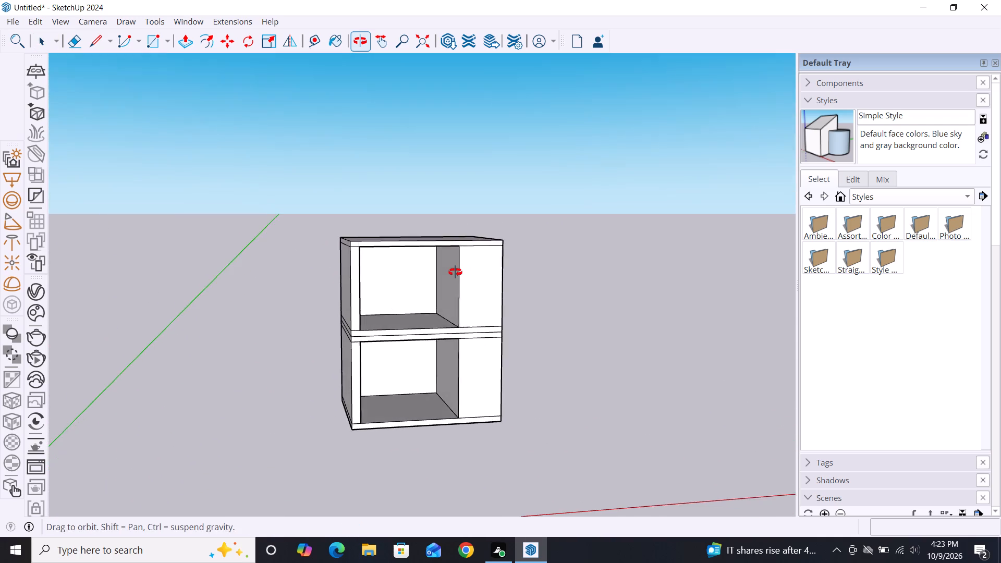
{"action": "middle_click_drag", "start_coordinate": [455, 272], "coordinate": [395, 271]}
{"action": "scroll", "coordinate": [429, 273], "scroll_direction": "up", "scroll_amount": 4}
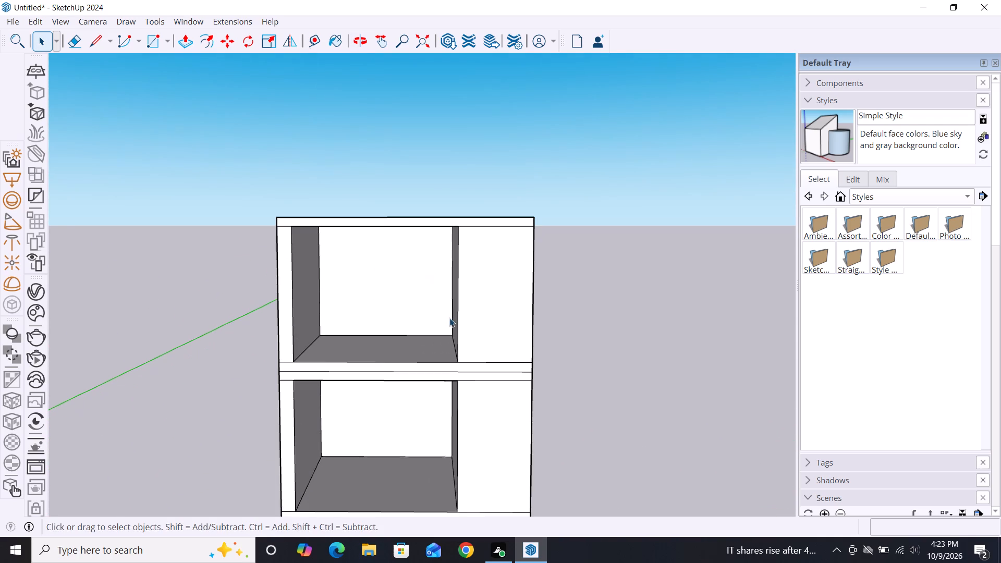
{"action": "middle_click_drag", "start_coordinate": [479, 325], "coordinate": [499, 326]}
{"action": "key", "text": "p"}
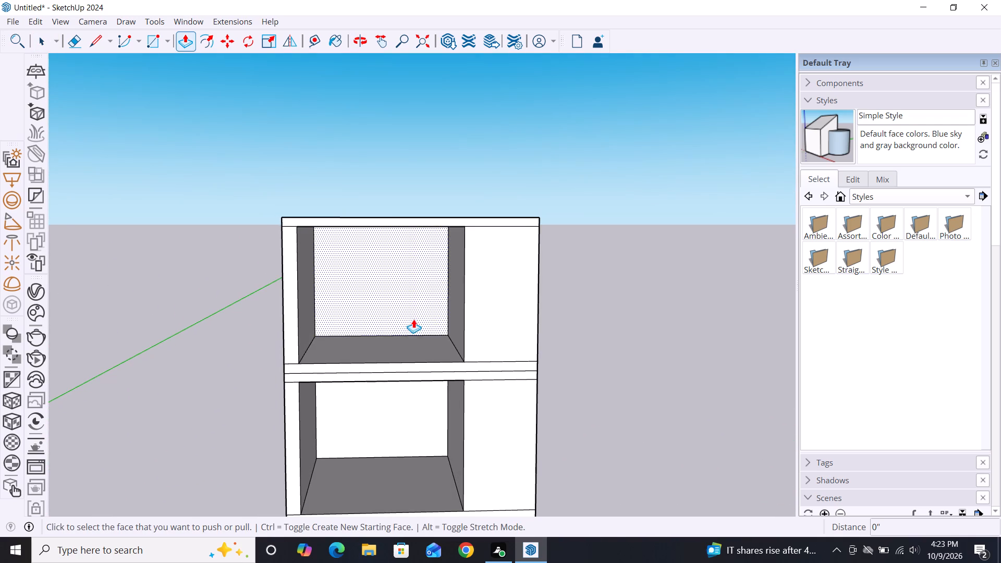
{"action": "left_click", "coordinate": [459, 312]}
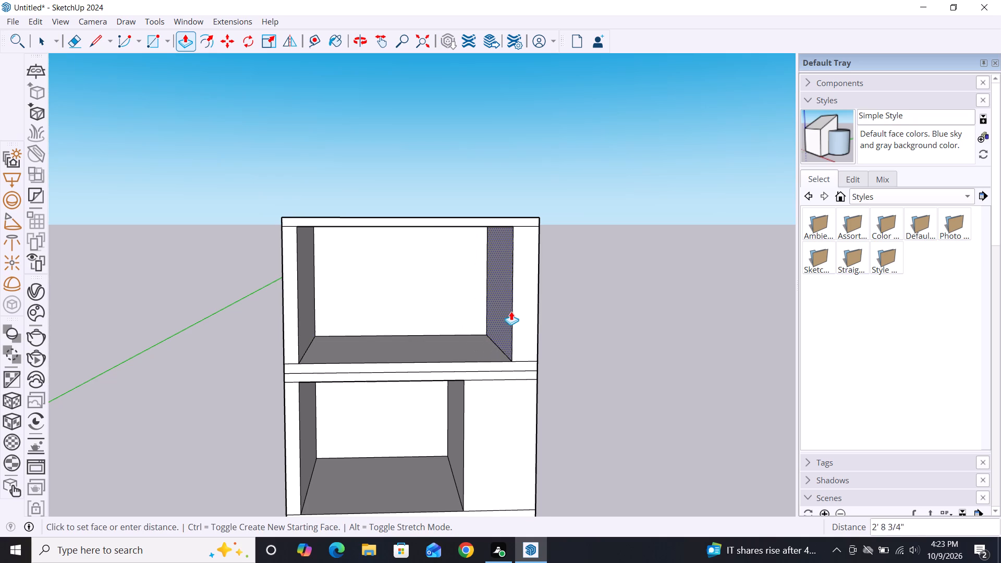
{"action": "left_click", "coordinate": [512, 311]}
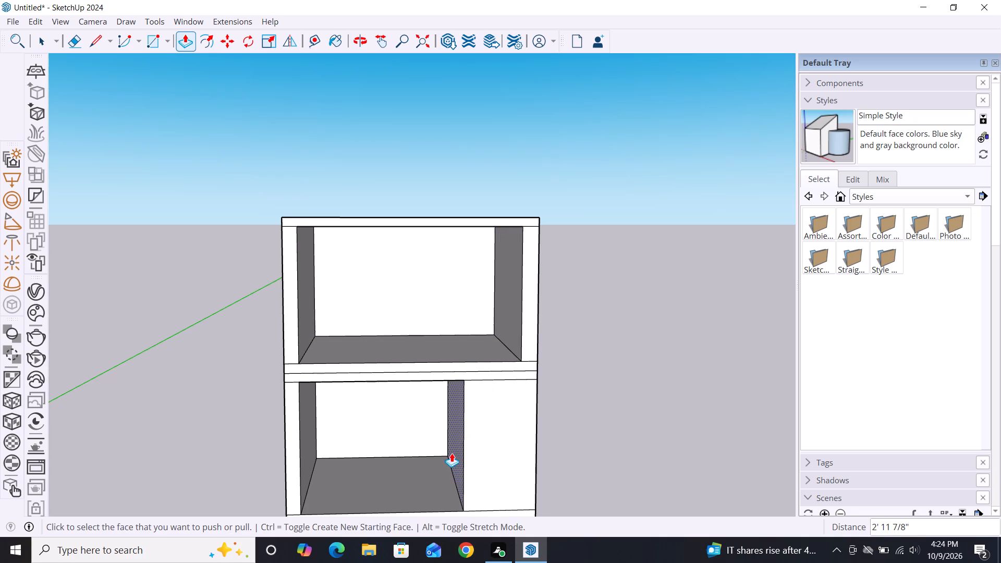
Push/Pull the inner face of the lower storey's right wall outward 2' 11 7/8", aligned with the upper room's inner face.
{"action": "left_click", "coordinate": [450, 451]}
{"action": "left_click", "coordinate": [520, 340]}
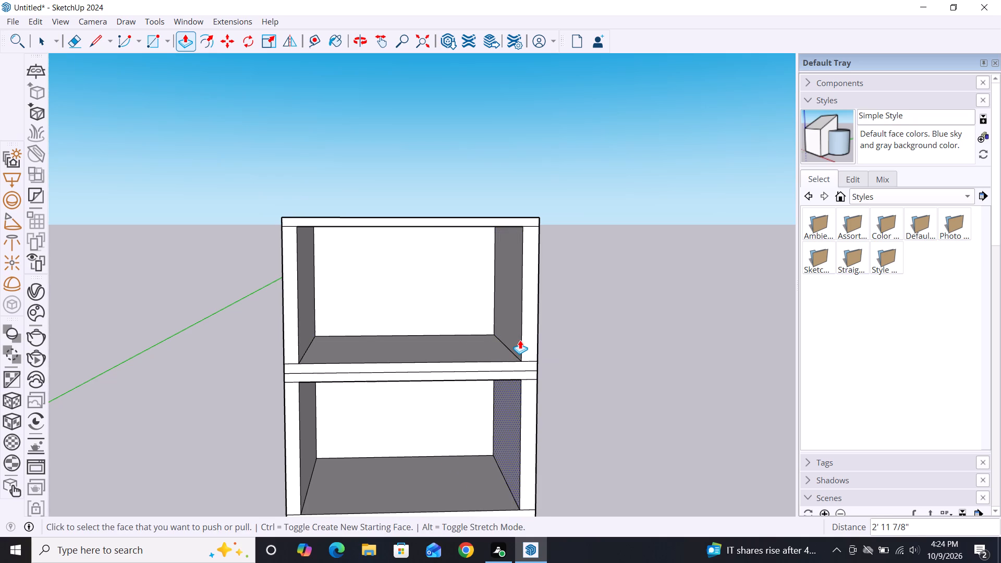
{"action": "key", "text": "space"}
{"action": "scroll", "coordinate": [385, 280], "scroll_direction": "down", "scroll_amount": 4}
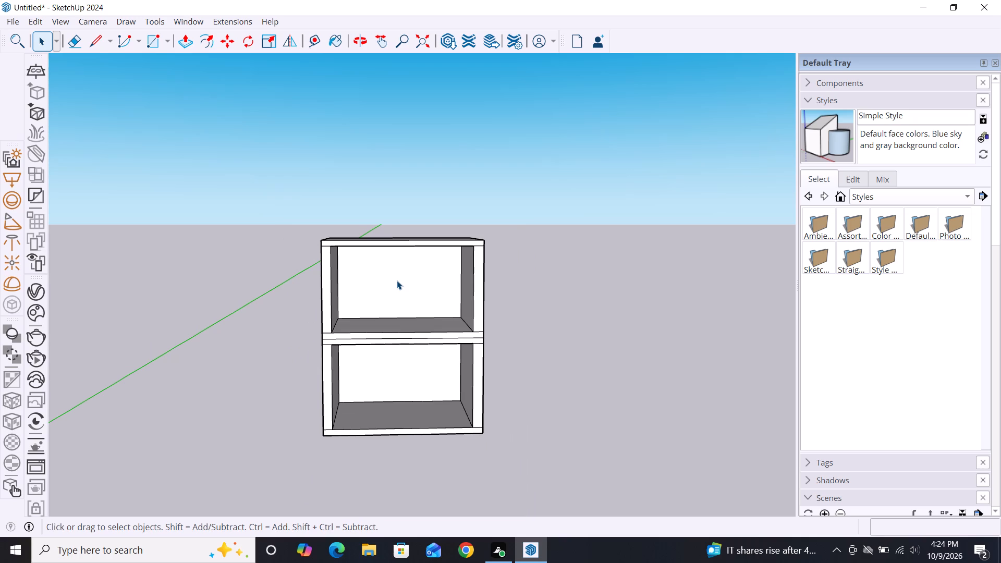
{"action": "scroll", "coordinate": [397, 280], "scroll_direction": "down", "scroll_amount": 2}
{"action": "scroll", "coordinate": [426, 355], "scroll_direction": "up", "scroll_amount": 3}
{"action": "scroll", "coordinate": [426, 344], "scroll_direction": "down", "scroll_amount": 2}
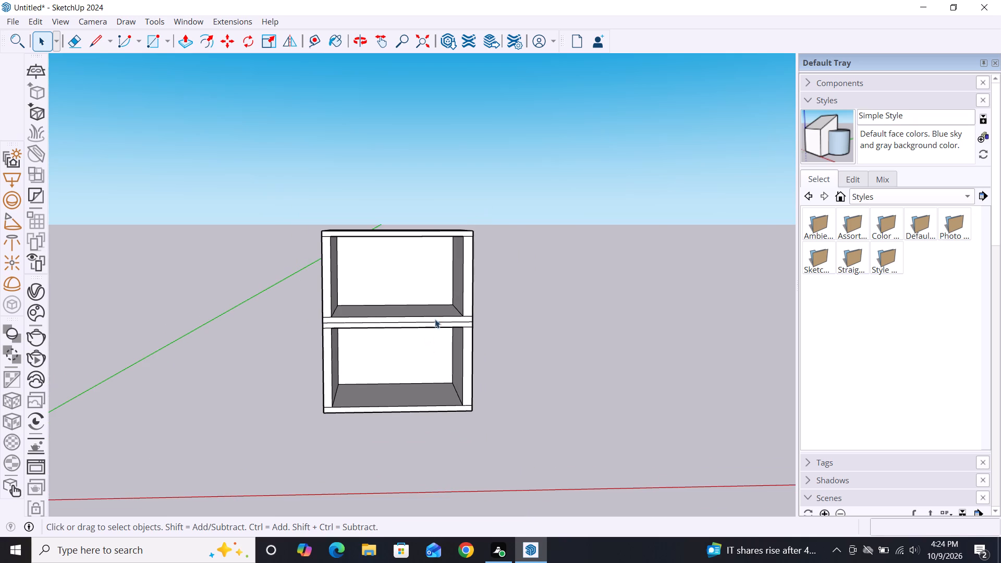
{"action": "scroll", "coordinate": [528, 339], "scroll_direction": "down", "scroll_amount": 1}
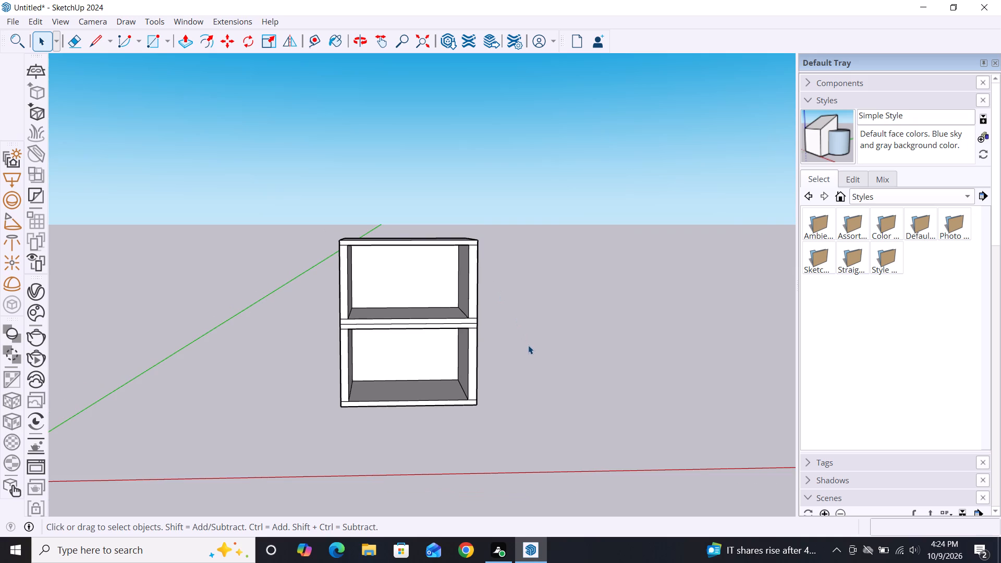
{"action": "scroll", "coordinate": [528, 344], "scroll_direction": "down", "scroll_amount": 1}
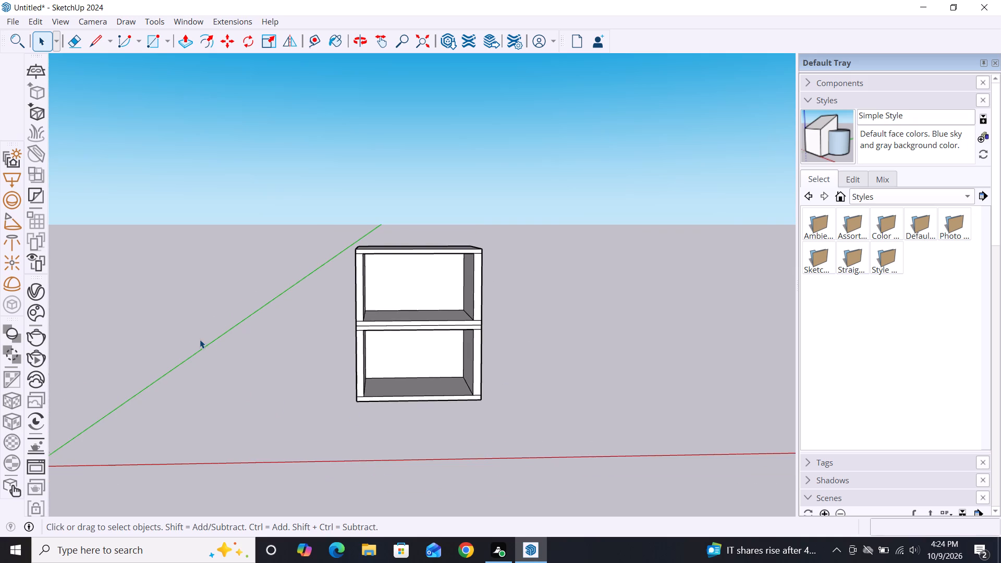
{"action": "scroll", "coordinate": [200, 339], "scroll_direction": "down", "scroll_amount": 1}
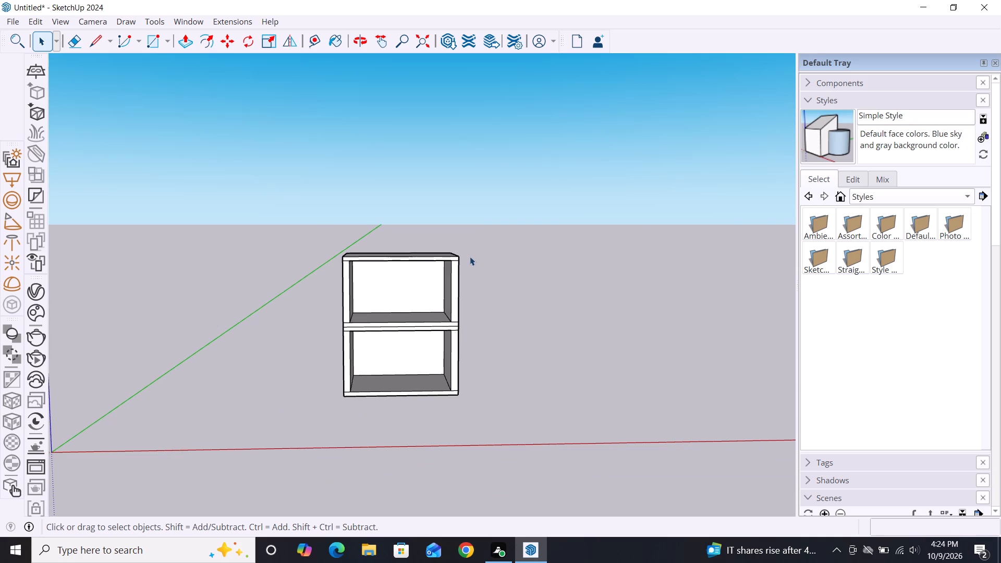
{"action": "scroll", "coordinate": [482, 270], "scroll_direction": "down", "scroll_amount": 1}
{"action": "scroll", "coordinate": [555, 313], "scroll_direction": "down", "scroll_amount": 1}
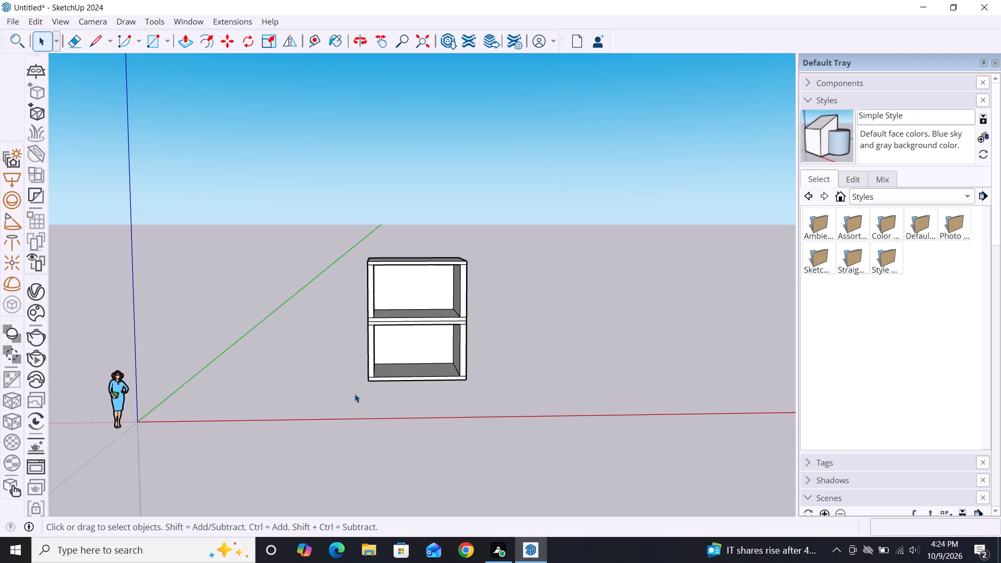
Draw a full-height vertical rectangle about 4' 2 1/2" by 15' 11 3/16" beside the block's front, starting at its top right corner.
{"action": "key", "text": "r"}
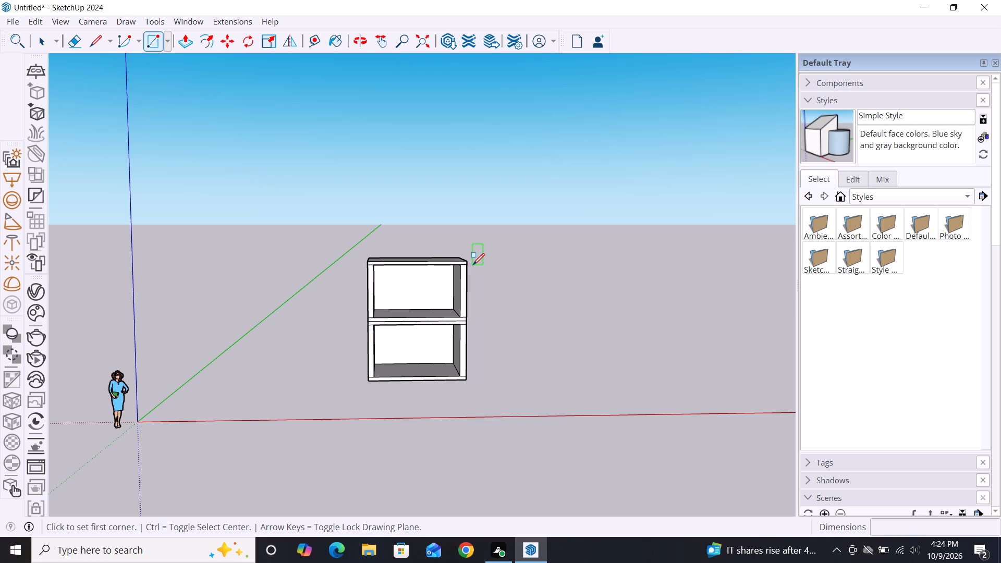
{"action": "middle_click_drag", "start_coordinate": [496, 358], "coordinate": [502, 327]}
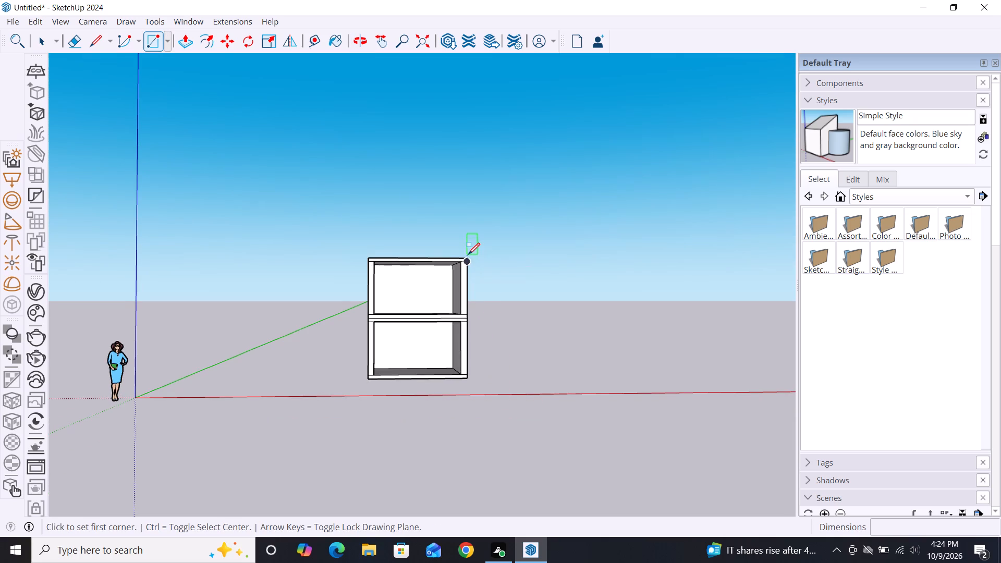
{"action": "scroll", "coordinate": [465, 262], "scroll_direction": "up", "scroll_amount": 10}
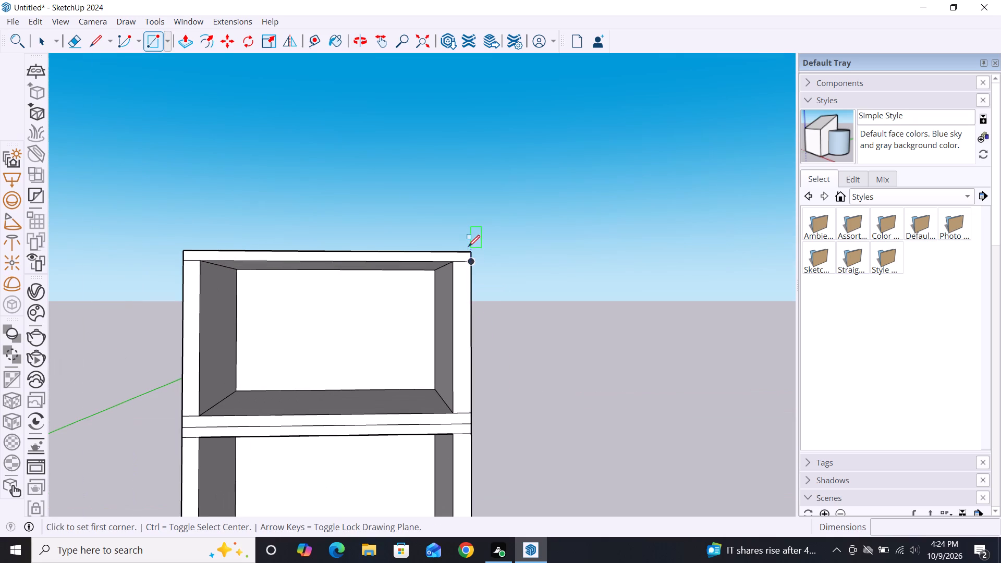
{"action": "left_click", "coordinate": [474, 252]}
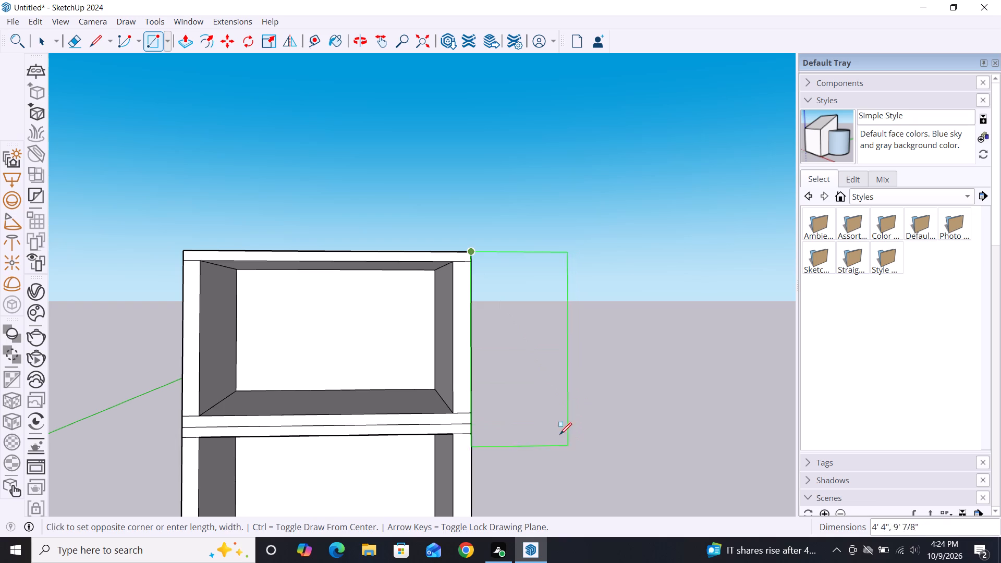
{"action": "scroll", "coordinate": [530, 250], "scroll_direction": "down", "scroll_amount": 6}
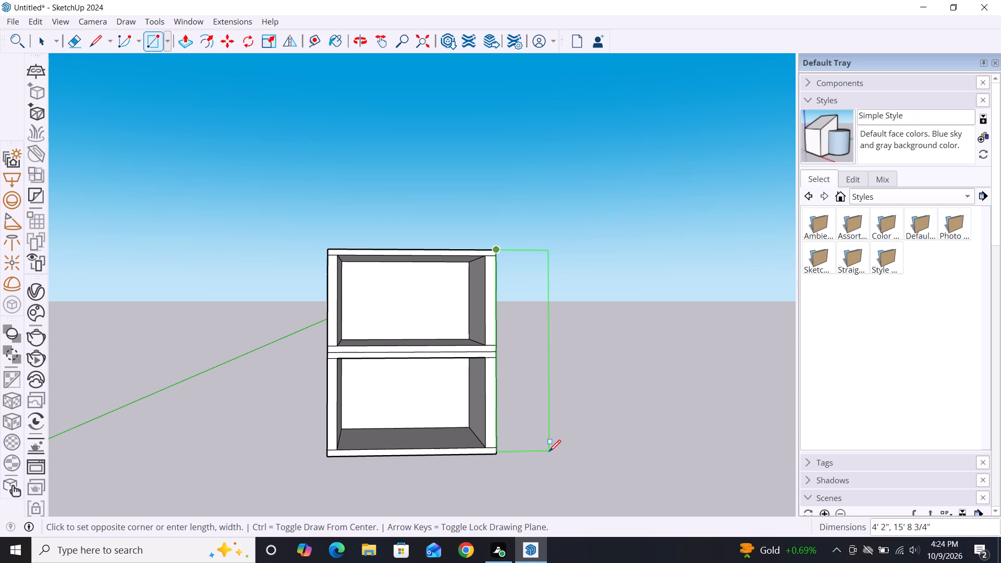
{"action": "left_click", "coordinate": [550, 454]}
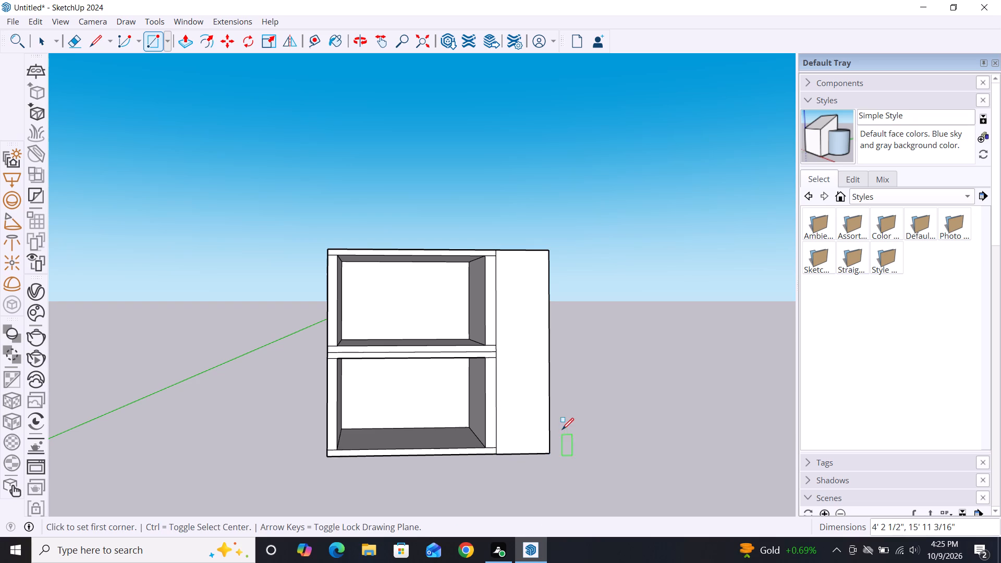
{"action": "scroll", "coordinate": [562, 429], "scroll_direction": "down", "scroll_amount": 3}
{"action": "scroll", "coordinate": [589, 396], "scroll_direction": "down", "scroll_amount": 1}
{"action": "scroll", "coordinate": [589, 396], "scroll_direction": "up", "scroll_amount": 3}
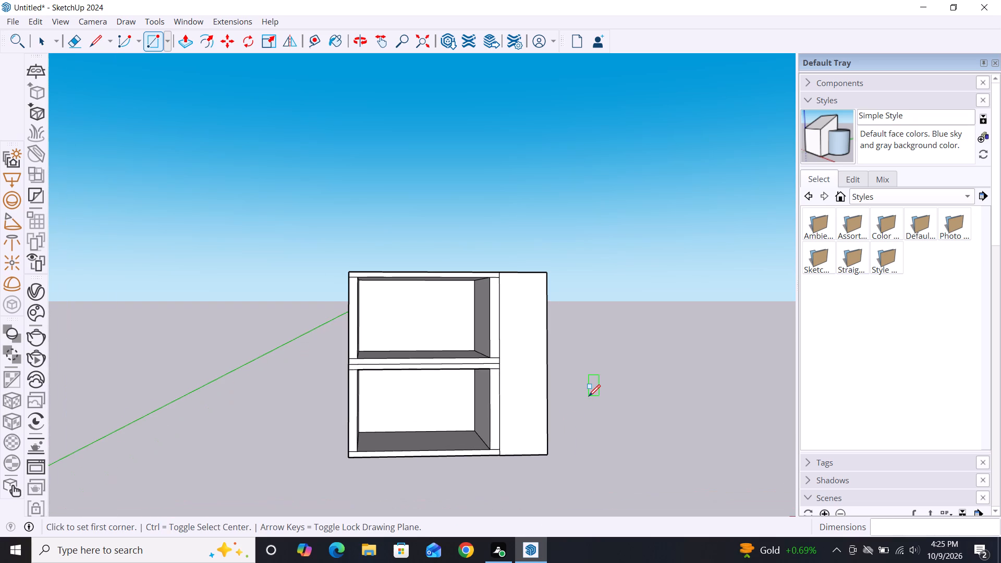
{"action": "scroll", "coordinate": [589, 396], "scroll_direction": "up", "scroll_amount": 1}
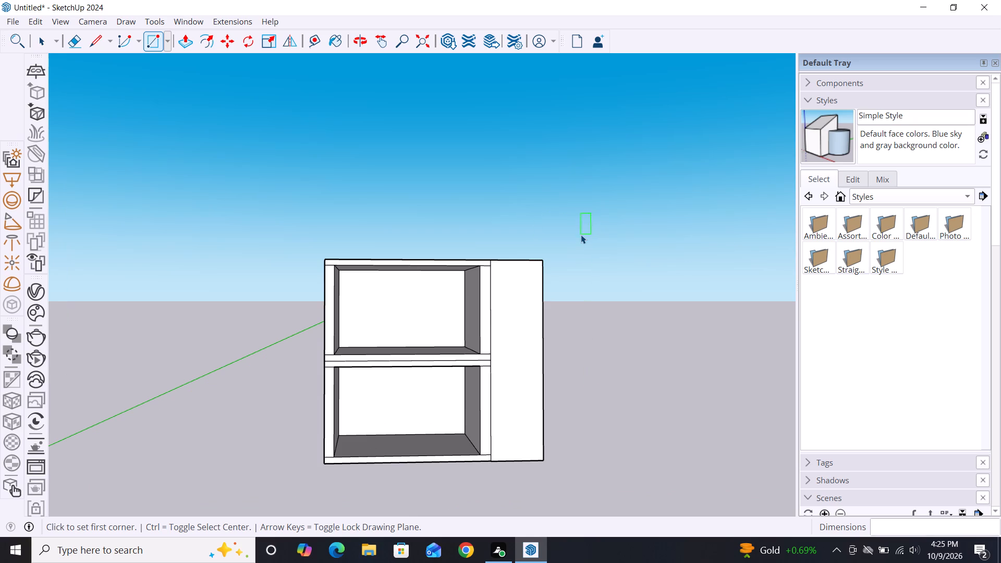
{"action": "key", "text": "space"}
Draw a rectangle about 5' 9 1/2" by 8' 4 15/16" across the upper storey's right front, from the top corner to the mid-slab's lower edge.
{"action": "scroll", "coordinate": [551, 292], "scroll_direction": "down", "scroll_amount": 1}
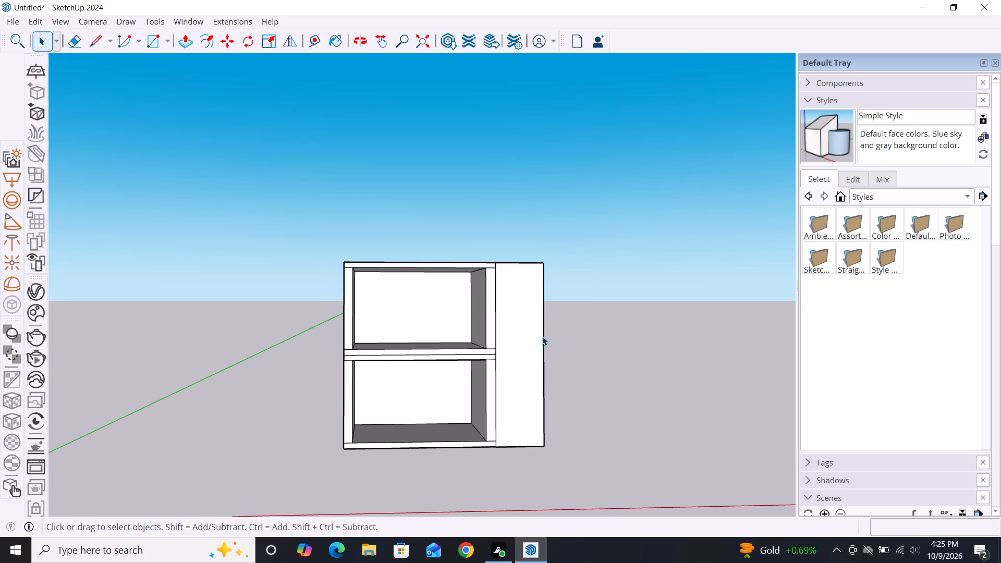
{"action": "scroll", "coordinate": [505, 262], "scroll_direction": "up", "scroll_amount": 6}
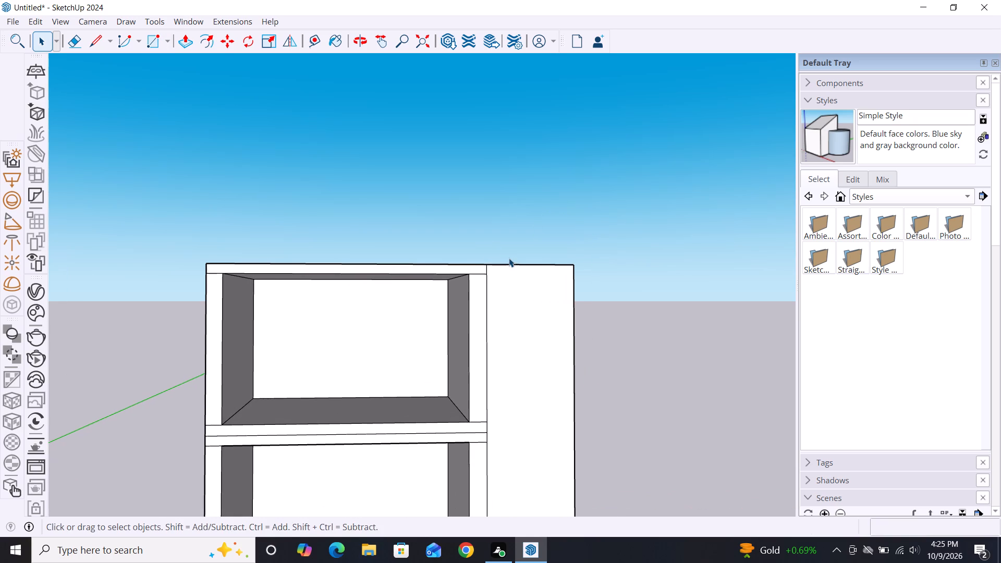
{"action": "key", "text": "r"}
{"action": "left_click", "coordinate": [490, 263]}
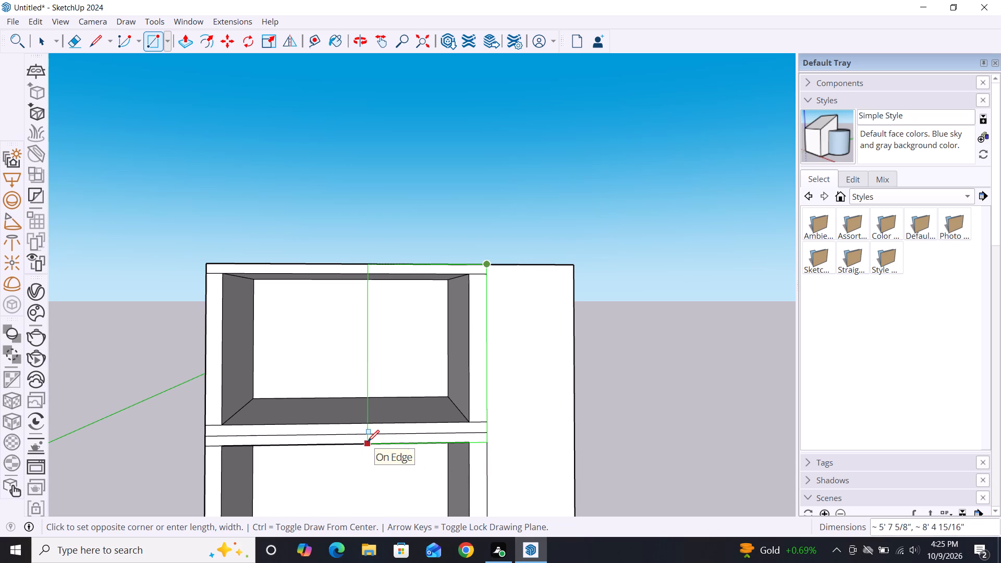
{"action": "scroll", "coordinate": [368, 443], "scroll_direction": "up", "scroll_amount": 4}
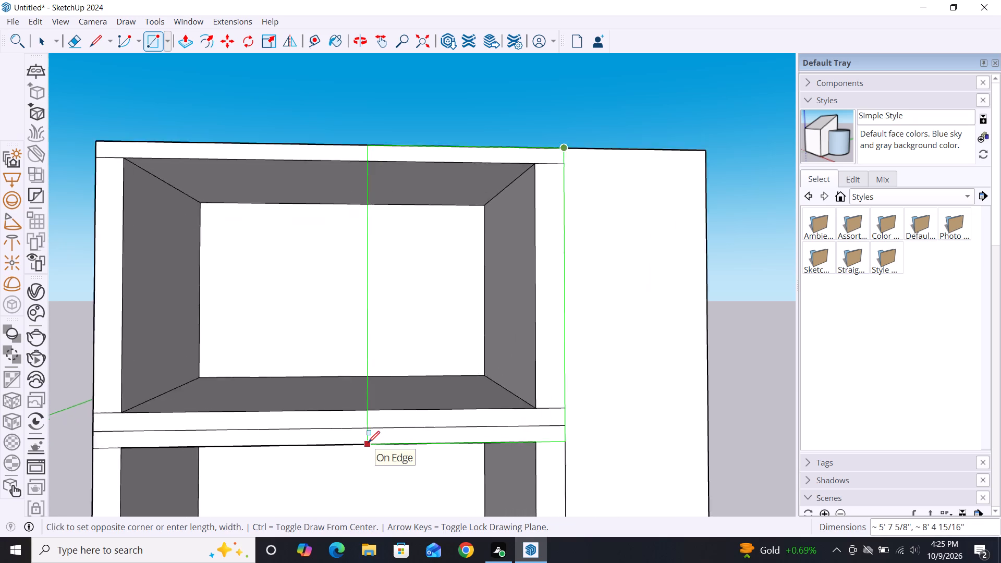
{"action": "scroll", "coordinate": [368, 443], "scroll_direction": "up", "scroll_amount": 6}
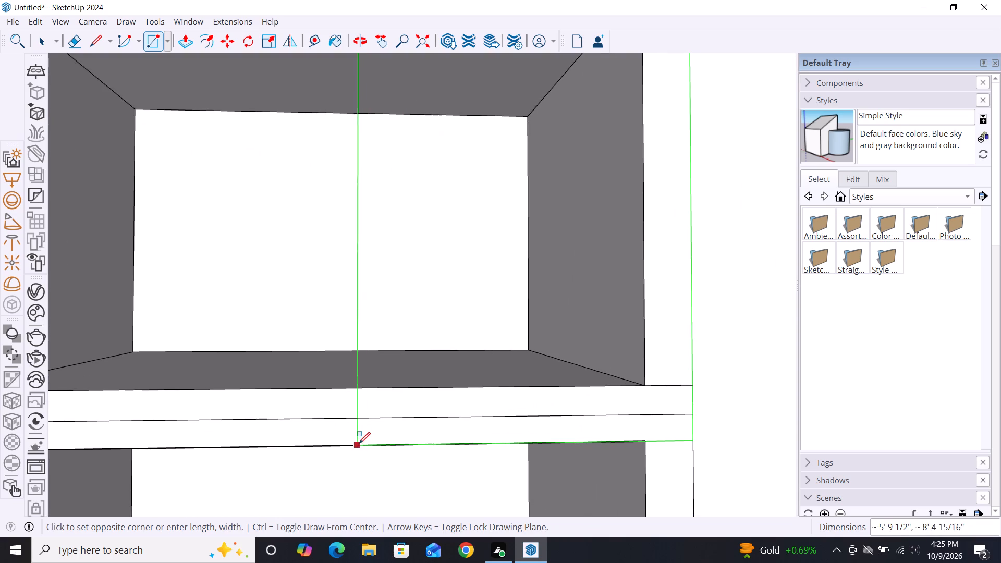
{"action": "double_click", "coordinate": [359, 443]}
{"action": "key", "text": "space"}
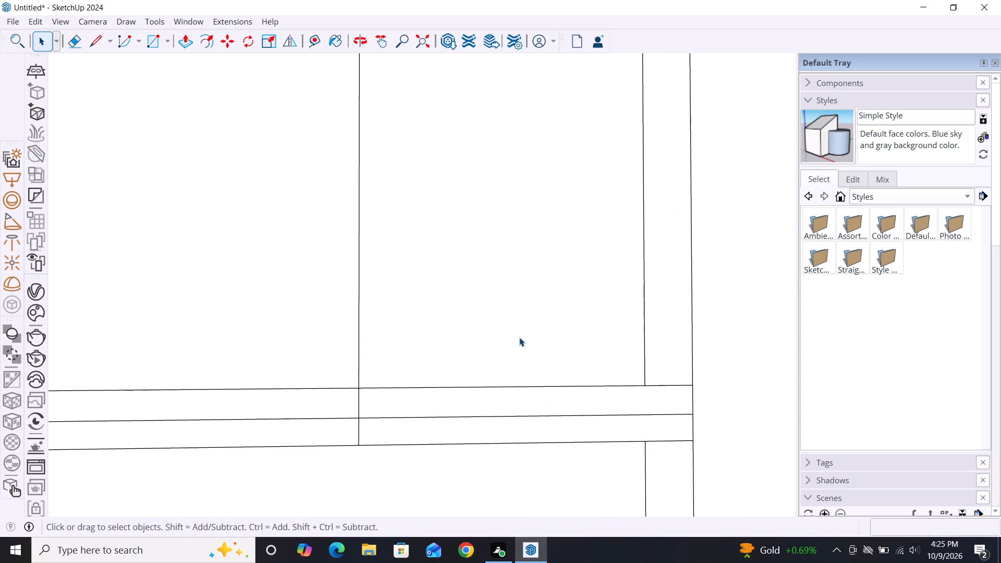
Delete the faces closing off the left part of the upper front opening and the whole lower front opening.
{"action": "scroll", "coordinate": [553, 292], "scroll_direction": "down", "scroll_amount": 6}
{"action": "left_click", "coordinate": [388, 281]}
{"action": "key", "text": "Delete"}
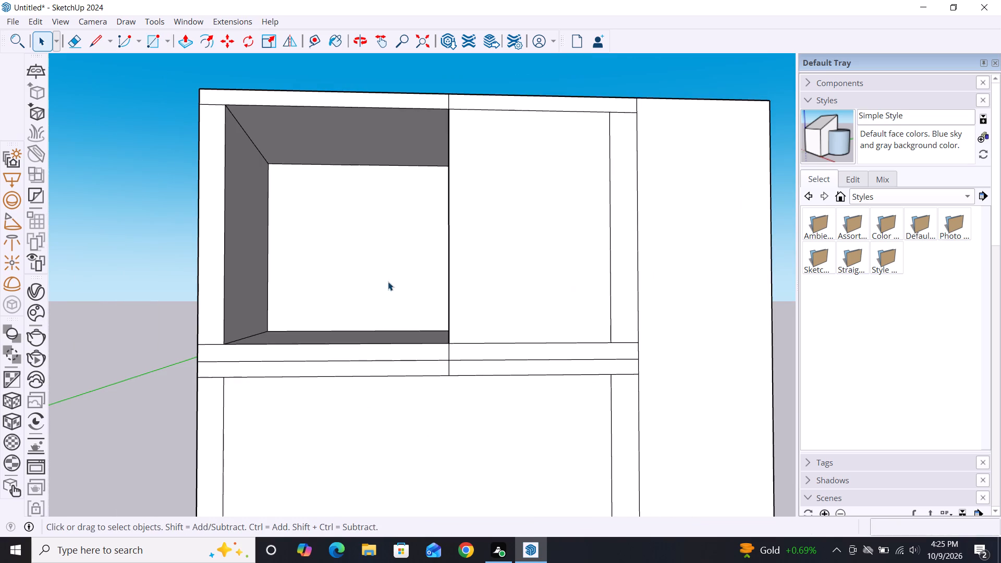
{"action": "scroll", "coordinate": [444, 222], "scroll_direction": "down", "scroll_amount": 6}
{"action": "left_click", "coordinate": [417, 343]}
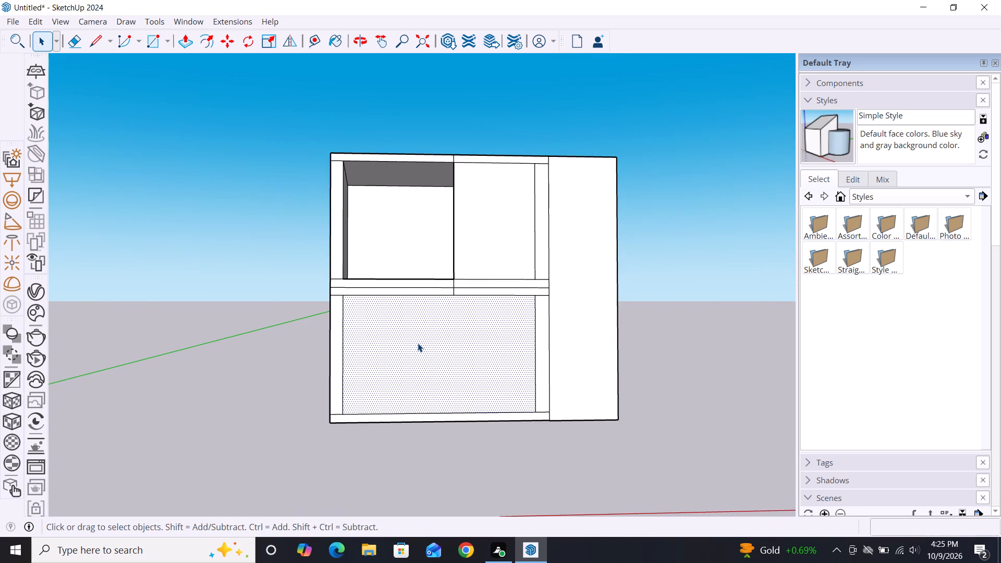
{"action": "key", "text": "Delete"}
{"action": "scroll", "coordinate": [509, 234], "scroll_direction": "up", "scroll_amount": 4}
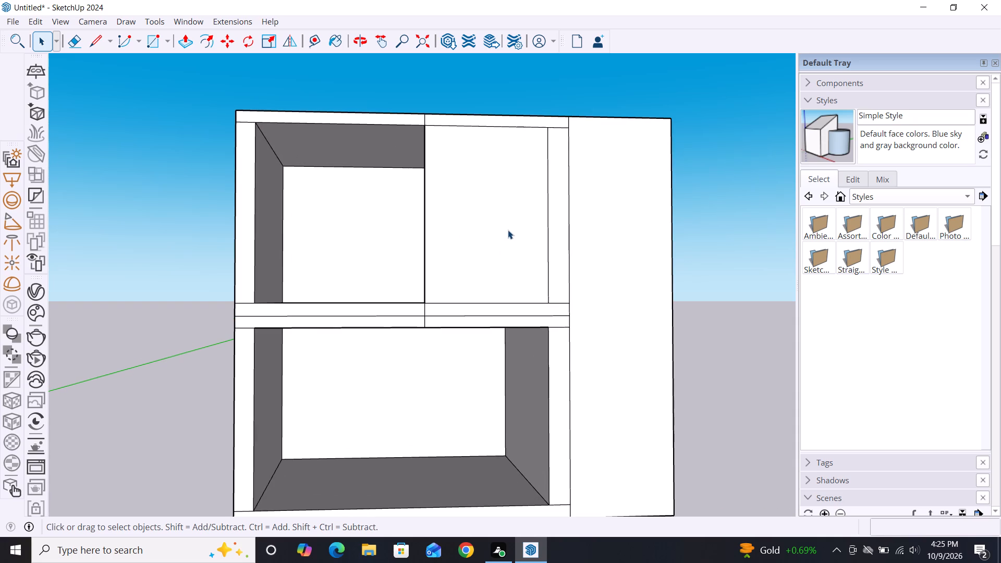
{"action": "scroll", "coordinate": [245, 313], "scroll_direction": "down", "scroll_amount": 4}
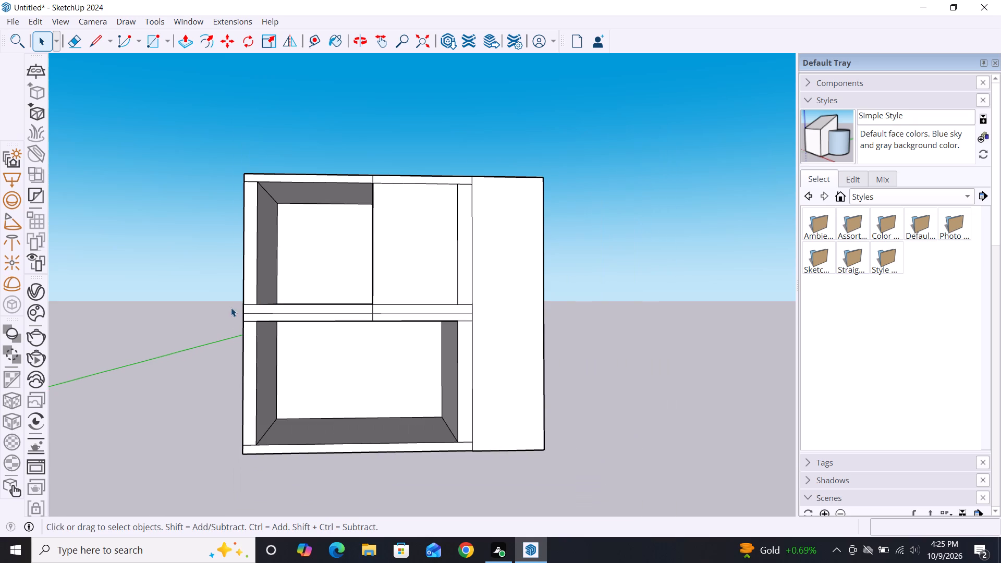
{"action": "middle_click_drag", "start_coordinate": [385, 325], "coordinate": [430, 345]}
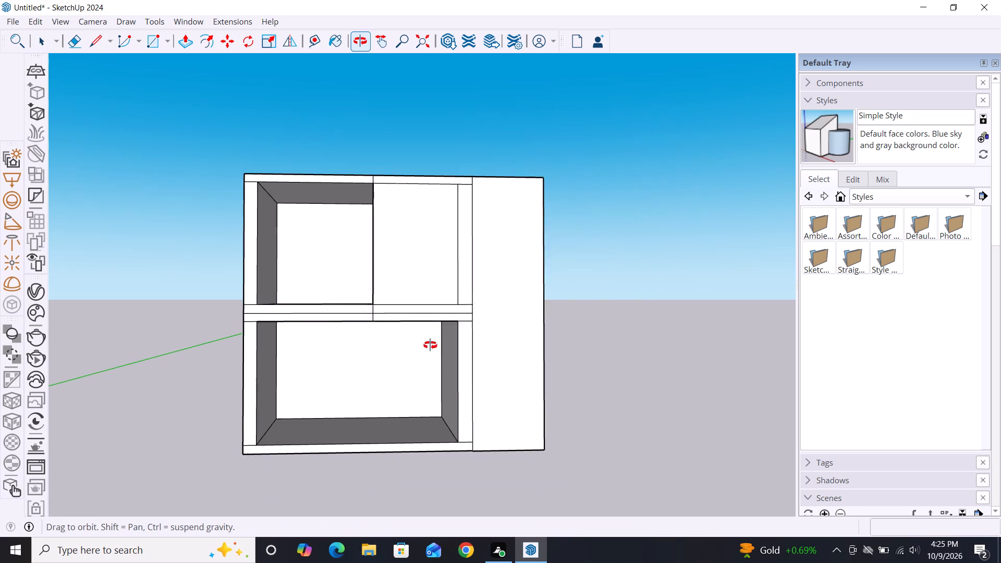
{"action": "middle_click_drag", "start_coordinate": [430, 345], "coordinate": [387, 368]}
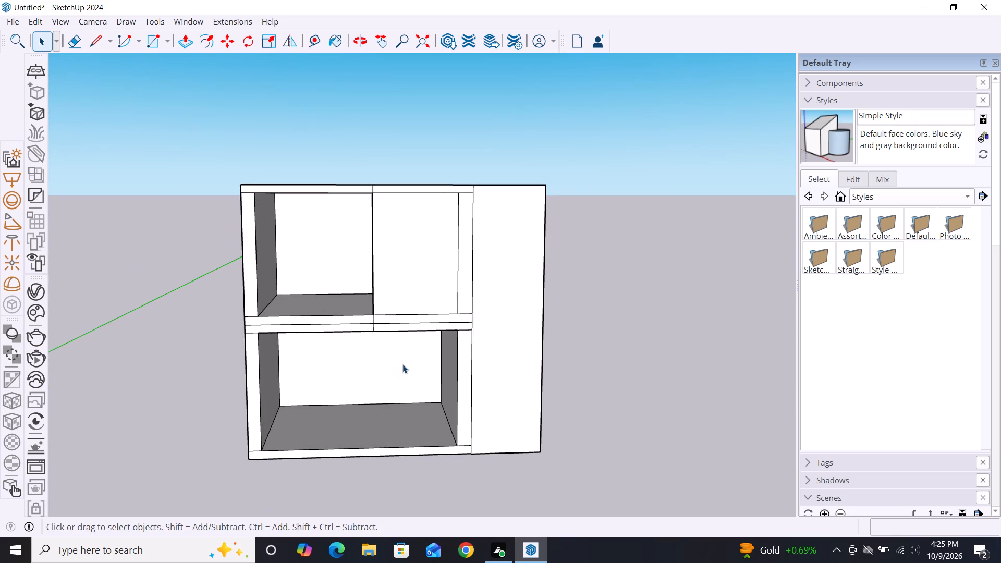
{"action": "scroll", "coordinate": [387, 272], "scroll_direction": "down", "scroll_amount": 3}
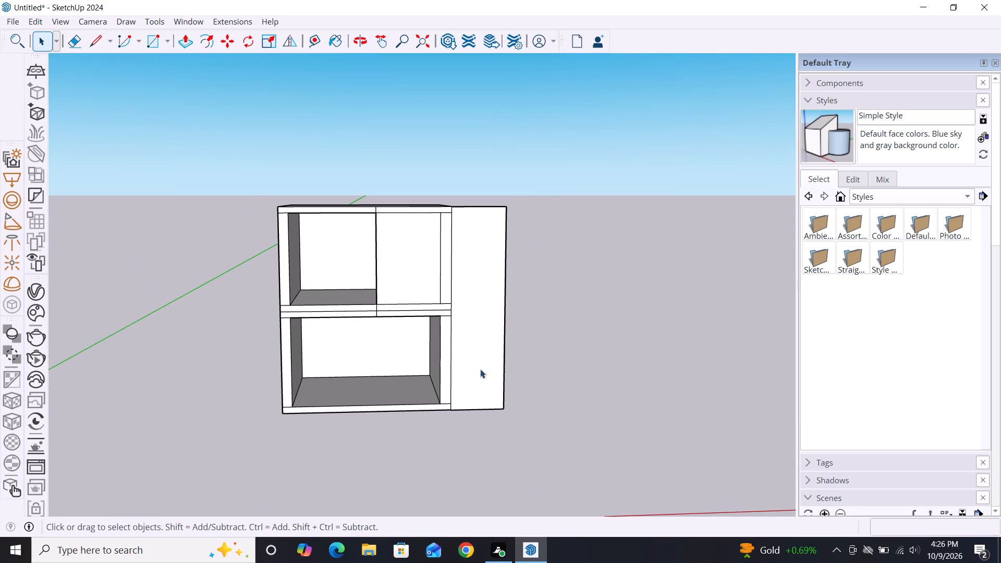
Undo the two front-face deletions and the rectangle drawn across the upper storey's right front.
{"action": "scroll", "coordinate": [519, 283], "scroll_direction": "down", "scroll_amount": 2}
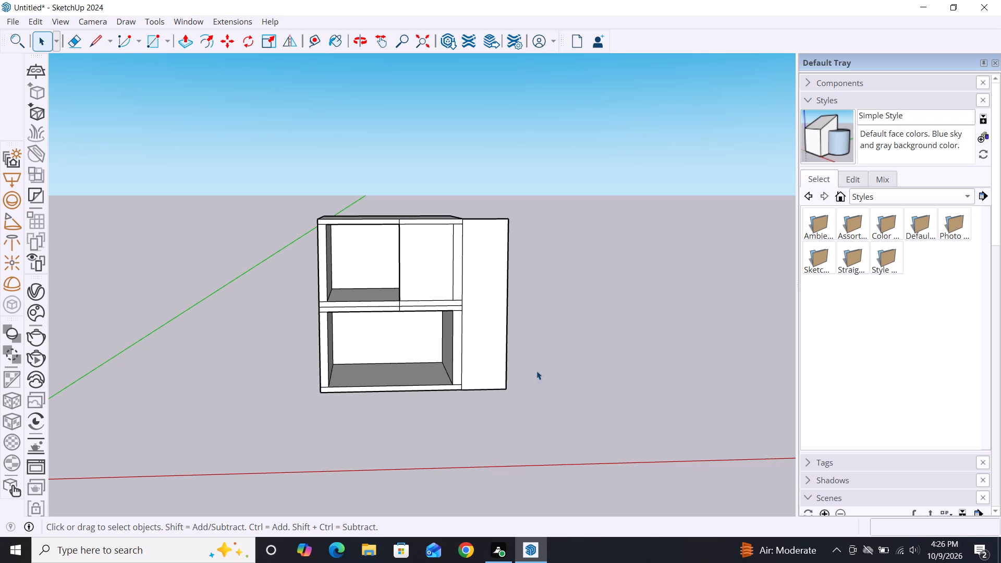
{"action": "middle_click_drag", "start_coordinate": [426, 259], "coordinate": [429, 232]}
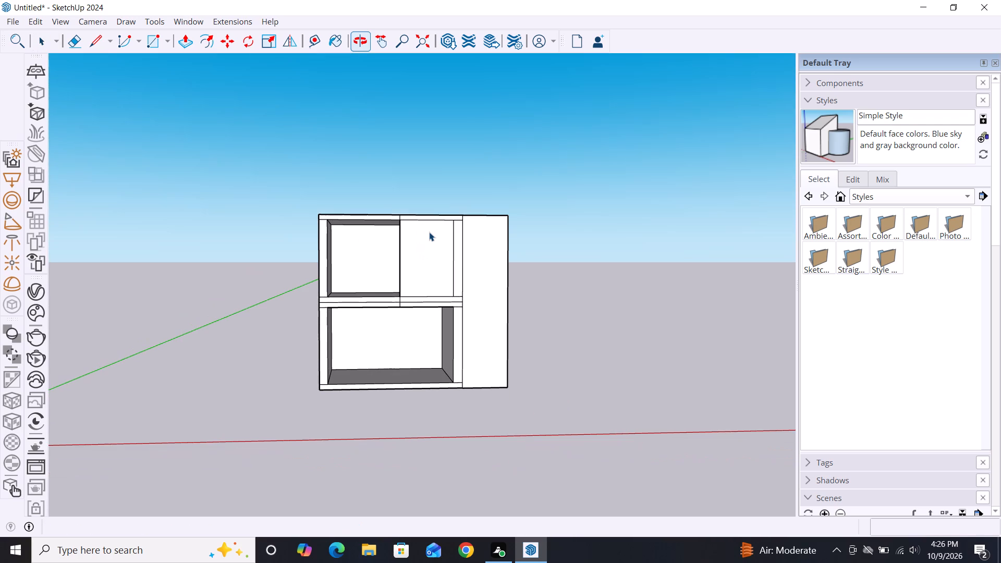
{"action": "key", "text": "ctrl+z"}
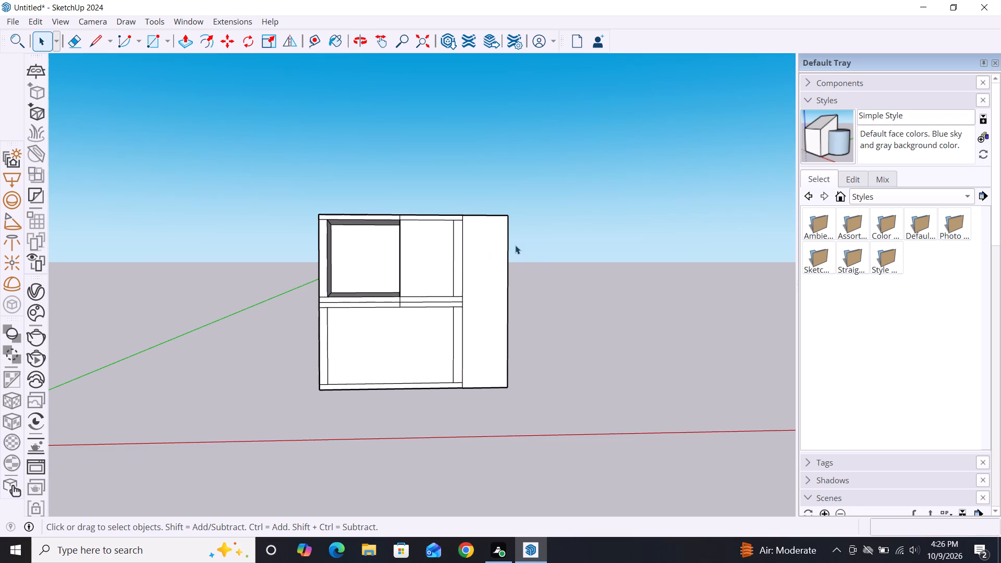
{"action": "scroll", "coordinate": [515, 245], "scroll_direction": "up", "scroll_amount": 7}
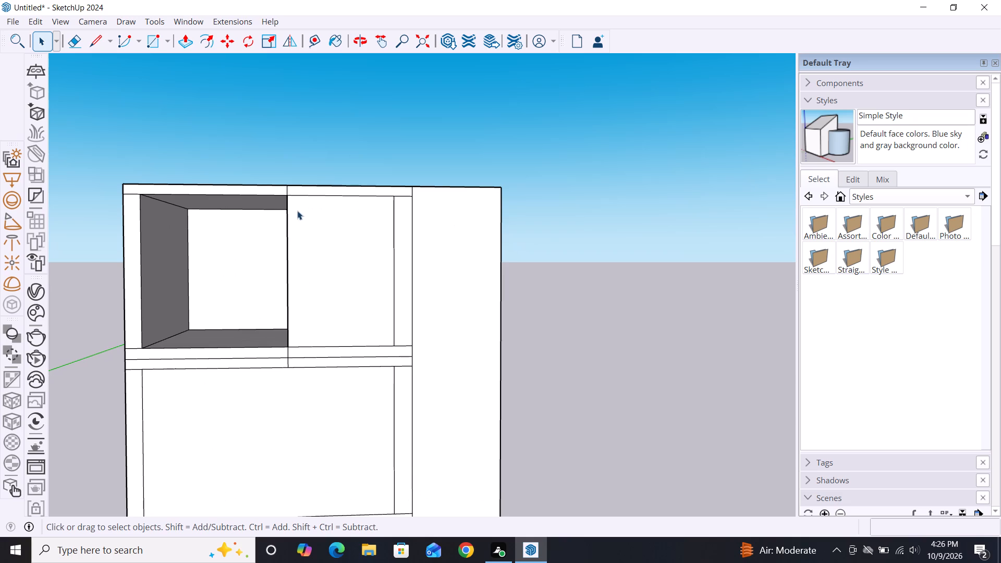
{"action": "key", "text": "ctrl+z"}
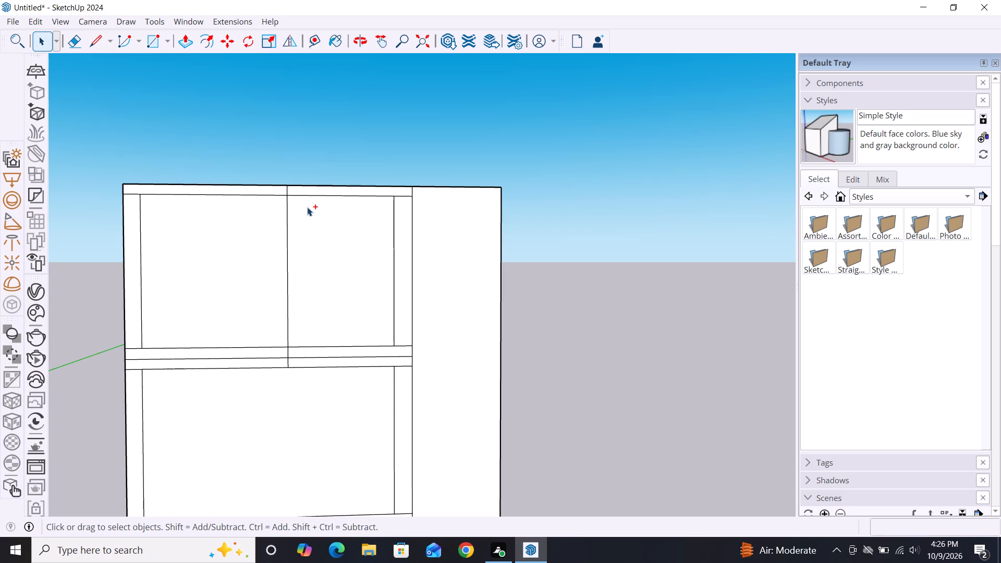
{"action": "key", "text": "ctrl+z"}
Draw a rectangle about 3' 2 5/8" by 7' 11 7/16" across the upper right front, from the roof slab's lower edge to the mid-slab's lower right corner.
{"action": "key", "text": "r"}
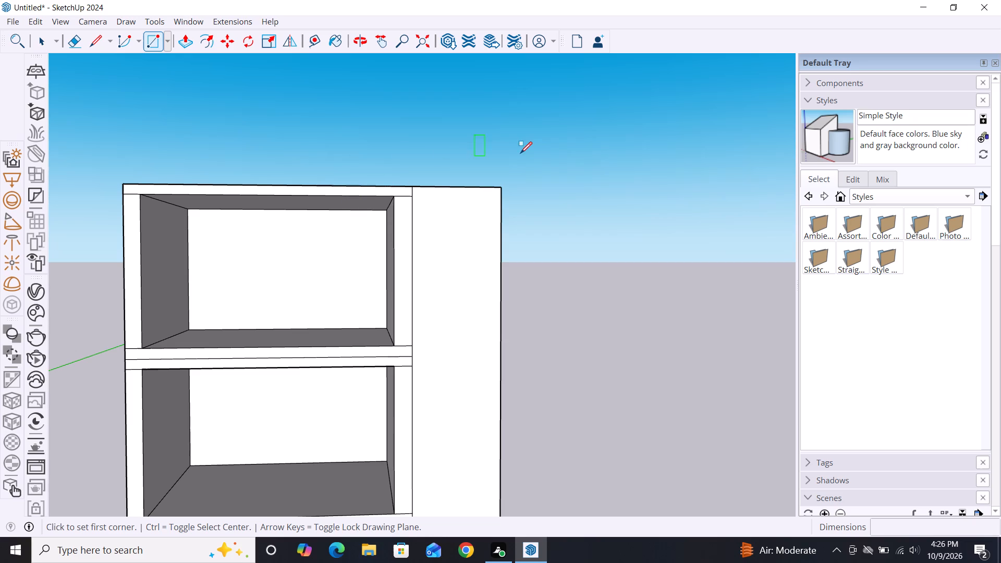
{"action": "scroll", "coordinate": [527, 162], "scroll_direction": "down", "scroll_amount": 1}
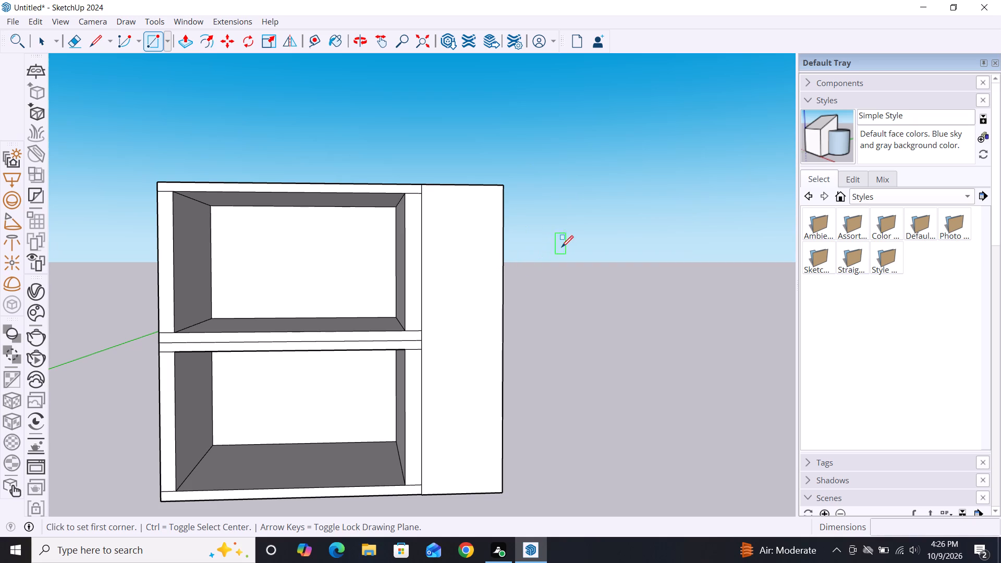
{"action": "scroll", "coordinate": [564, 242], "scroll_direction": "down", "scroll_amount": 4}
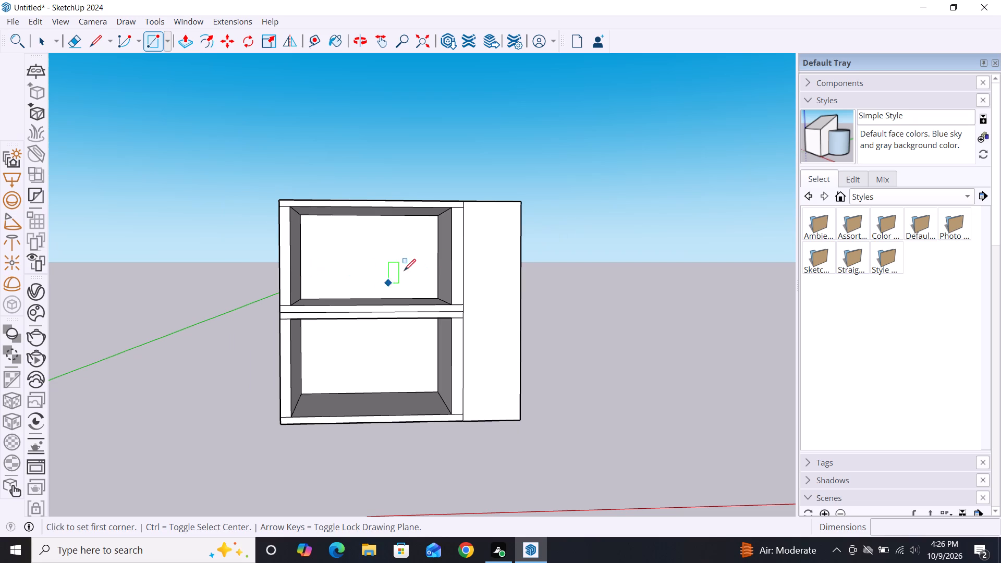
{"action": "scroll", "coordinate": [358, 235], "scroll_direction": "up", "scroll_amount": 4}
{"action": "scroll", "coordinate": [339, 230], "scroll_direction": "down", "scroll_amount": 3}
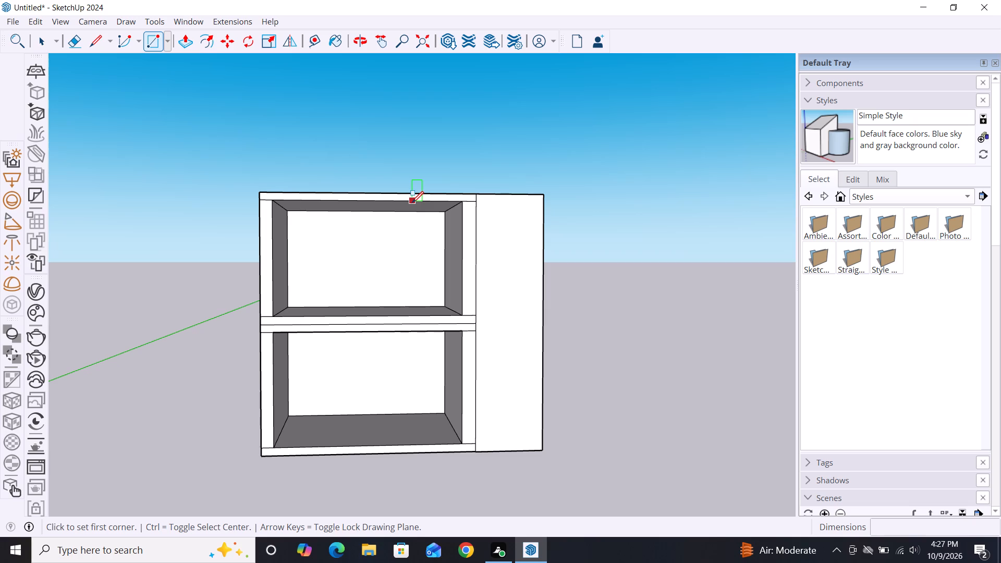
{"action": "left_click", "coordinate": [424, 203]}
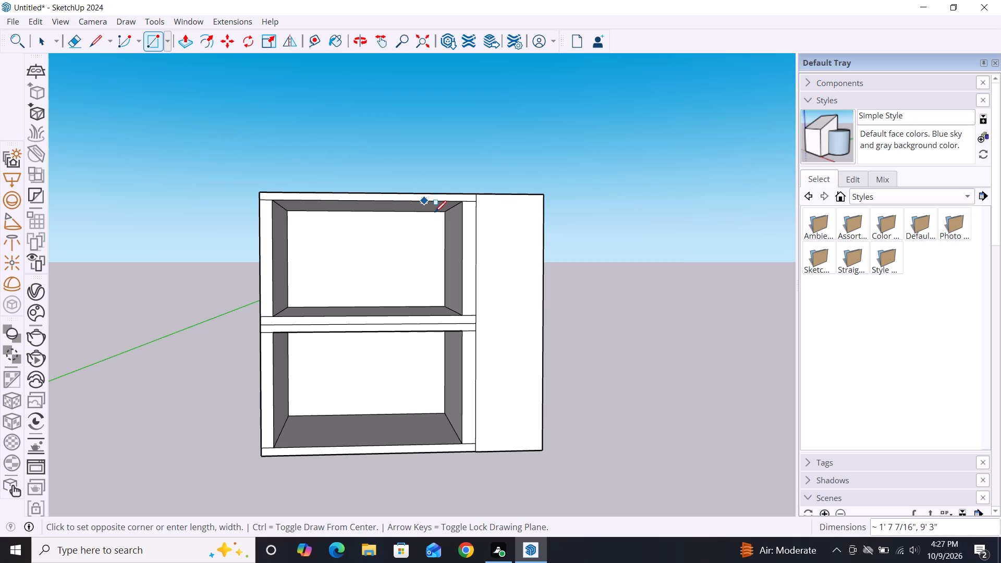
{"action": "left_click", "coordinate": [479, 331]}
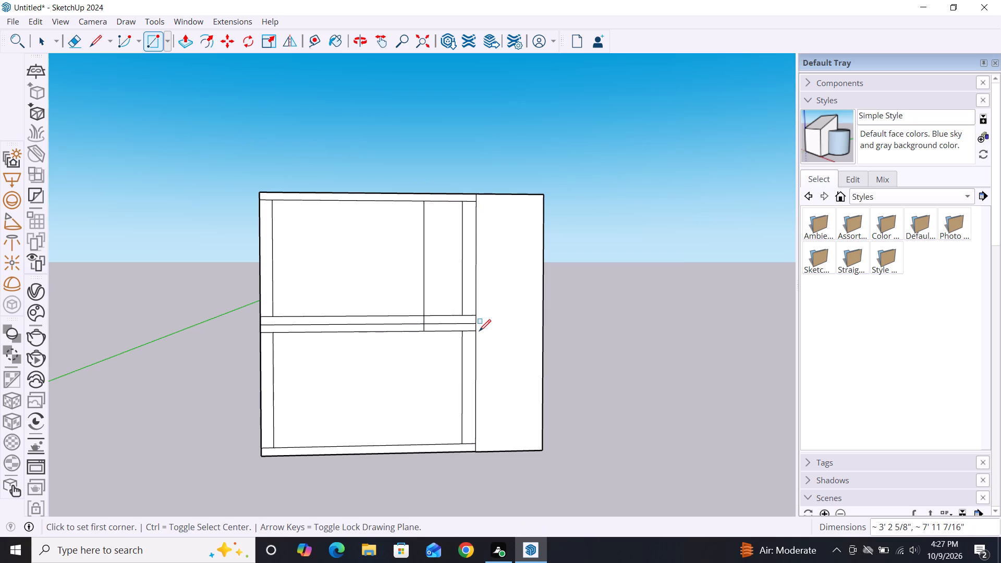
Delete the faces closing off the left part of the upper front opening and the whole lower front opening.
{"action": "key", "text": "space"}
{"action": "left_click", "coordinate": [409, 279]}
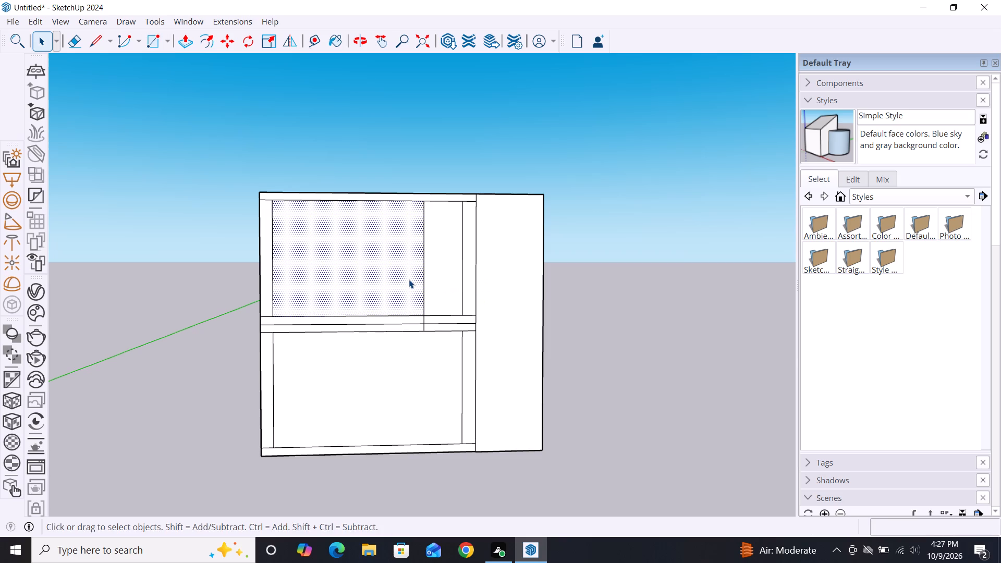
{"action": "key", "text": "Delete"}
{"action": "left_click", "coordinate": [413, 386]}
{"action": "key", "text": "Delete"}
Push/Pull the full-height front side panel 10' backward, flush with the back of the two-storey block.
{"action": "scroll", "coordinate": [382, 345], "scroll_direction": "down", "scroll_amount": 3}
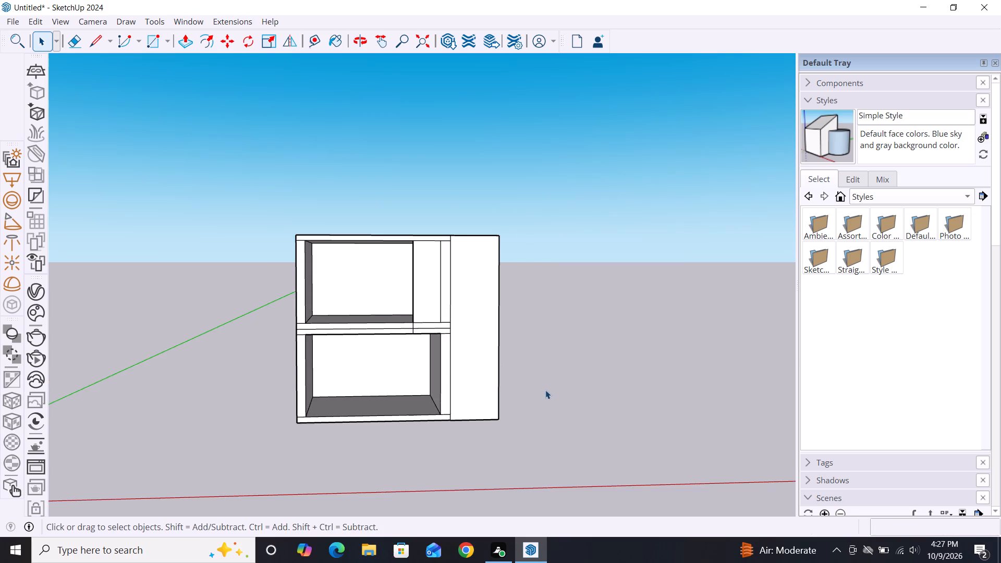
{"action": "scroll", "coordinate": [546, 389], "scroll_direction": "up", "scroll_amount": 3}
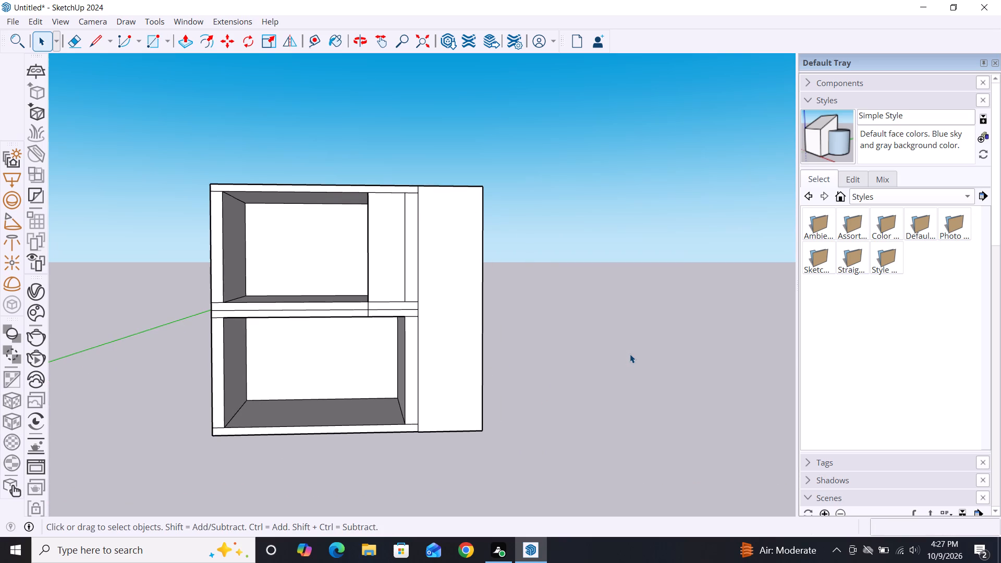
{"action": "scroll", "coordinate": [392, 273], "scroll_direction": "up", "scroll_amount": 5}
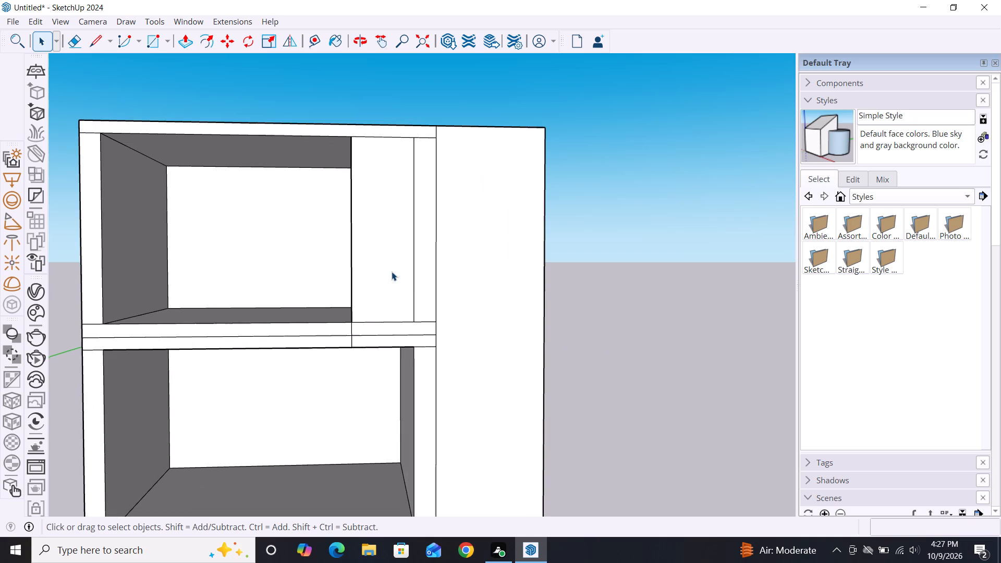
{"action": "scroll", "coordinate": [411, 332], "scroll_direction": "up", "scroll_amount": 4}
{"action": "scroll", "coordinate": [418, 362], "scroll_direction": "down", "scroll_amount": 4}
{"action": "scroll", "coordinate": [463, 387], "scroll_direction": "down", "scroll_amount": 2}
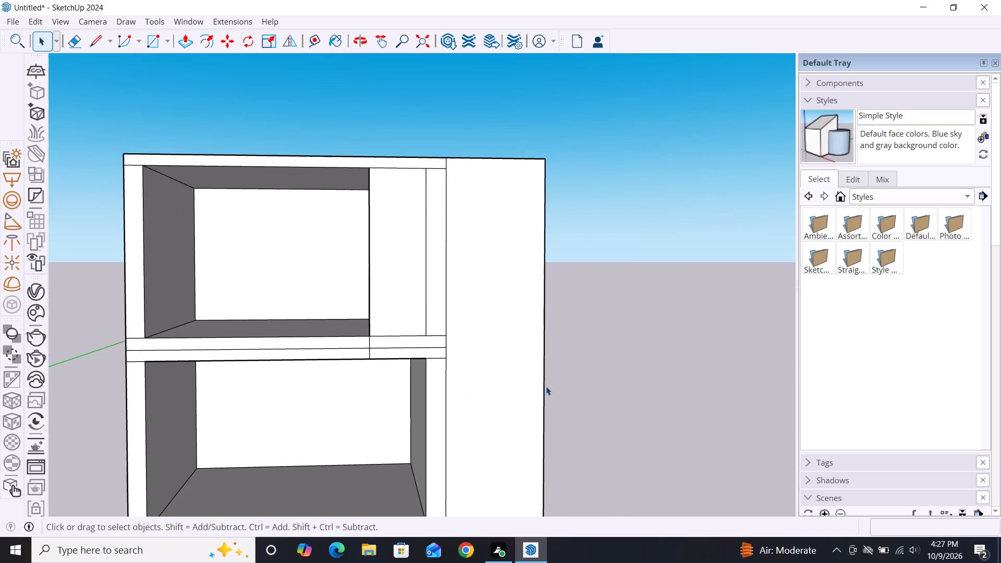
{"action": "scroll", "coordinate": [565, 400], "scroll_direction": "down", "scroll_amount": 1}
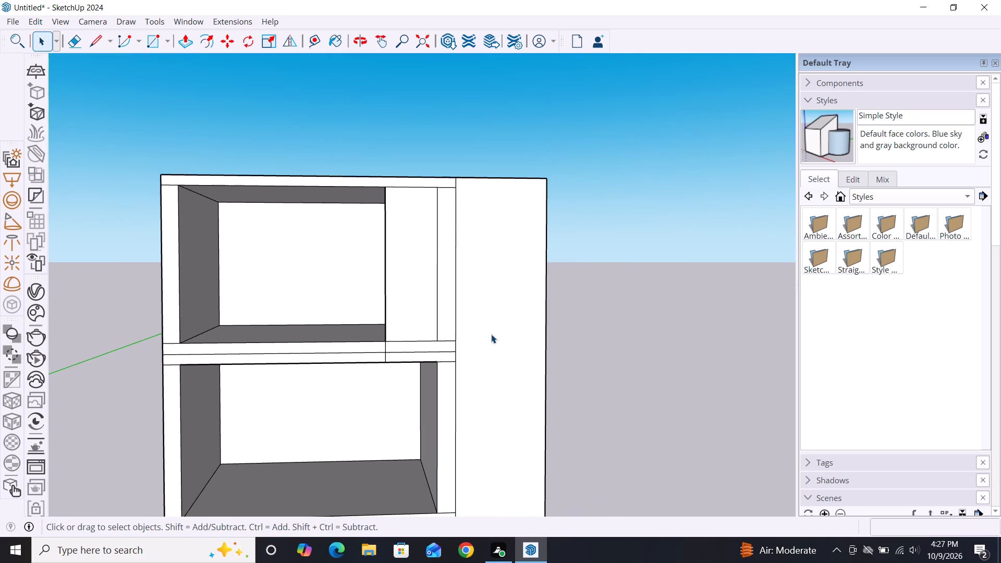
{"action": "scroll", "coordinate": [483, 330], "scroll_direction": "down", "scroll_amount": 7}
{"action": "middle_click_drag", "start_coordinate": [717, 542], "coordinate": [534, 562]}
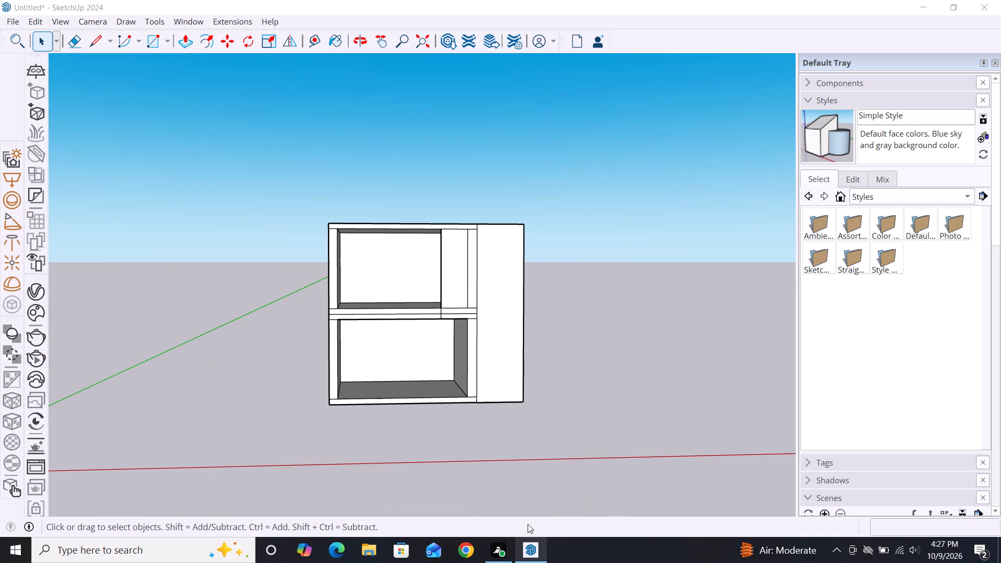
{"action": "scroll", "coordinate": [524, 496], "scroll_direction": "down", "scroll_amount": 1}
{"action": "scroll", "coordinate": [578, 329], "scroll_direction": "down", "scroll_amount": 2}
{"action": "middle_click_drag", "start_coordinate": [601, 356], "coordinate": [263, 399]}
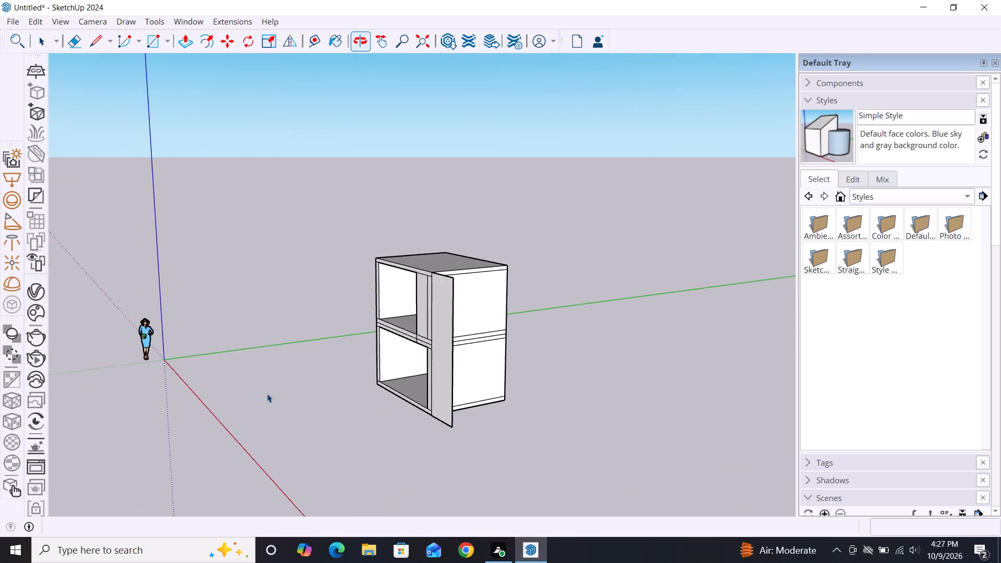
{"action": "scroll", "coordinate": [583, 342], "scroll_direction": "down", "scroll_amount": 3}
{"action": "middle_click_drag", "start_coordinate": [557, 387], "coordinate": [284, 427]}
{"action": "scroll", "coordinate": [412, 372], "scroll_direction": "up", "scroll_amount": 3}
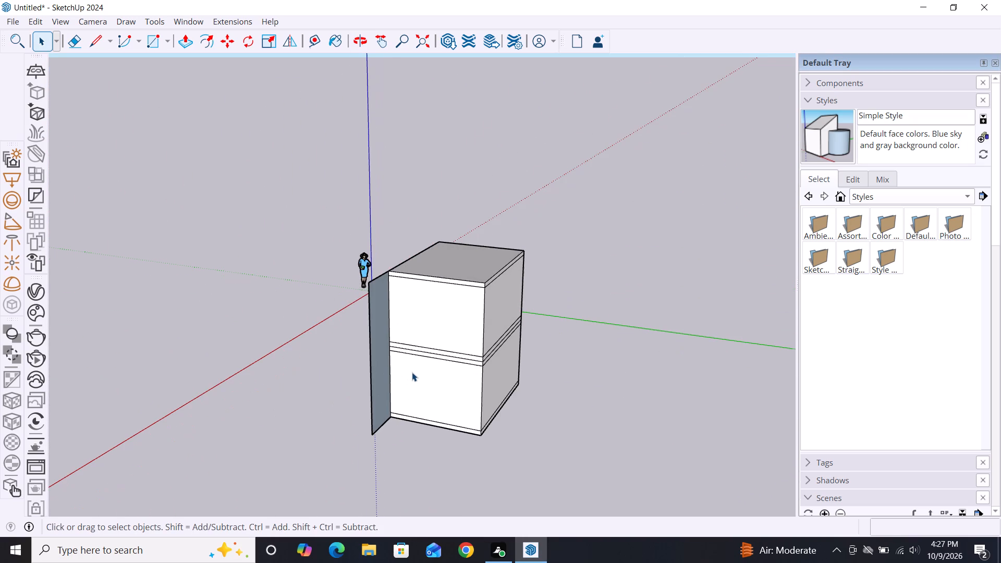
{"action": "key", "text": "p"}
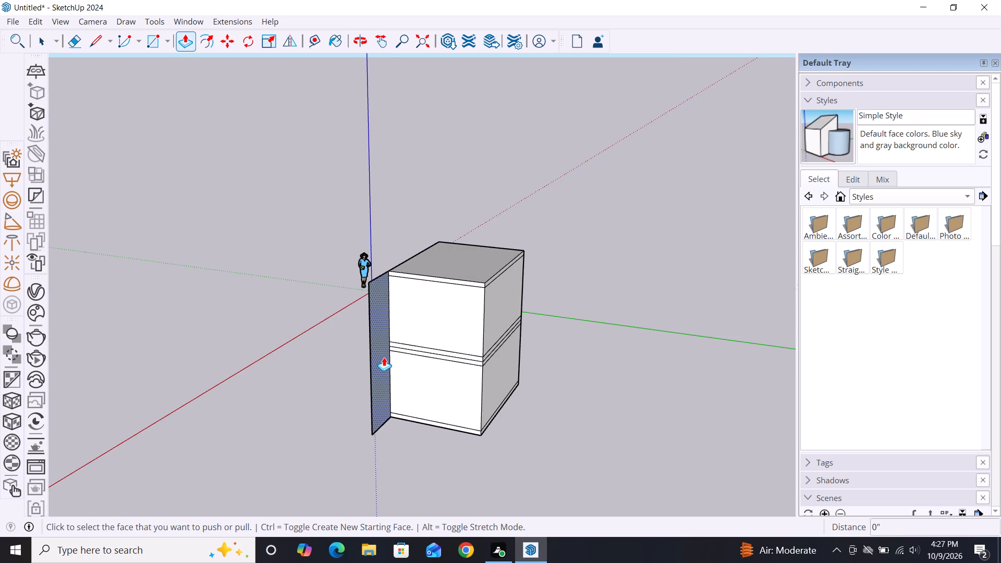
{"action": "left_click", "coordinate": [384, 357]}
{"action": "left_click", "coordinate": [497, 275]}
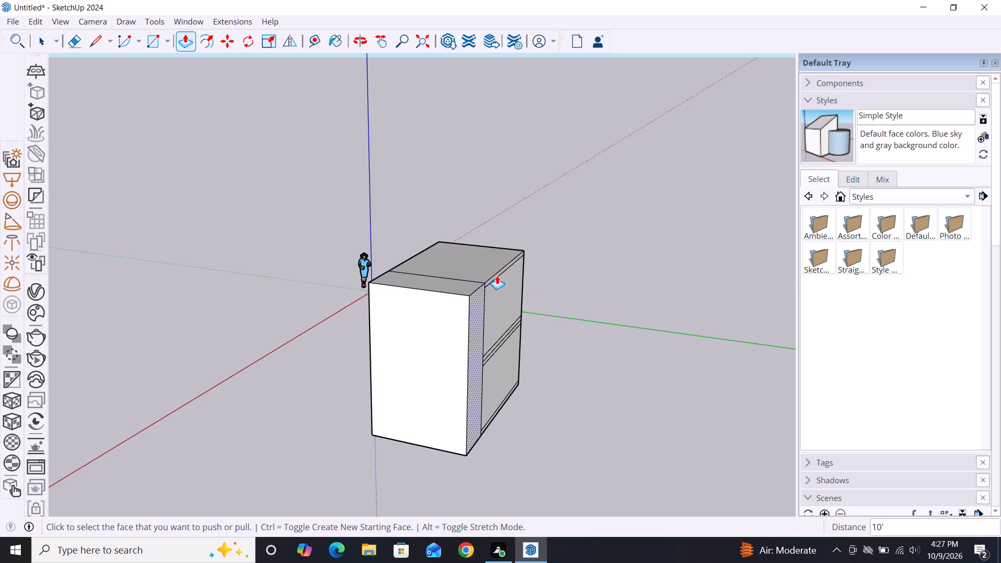
{"action": "key", "text": "space"}
Push/Pull the outer side face of the added full-height block outward about 5' 5 3/4".
{"action": "scroll", "coordinate": [410, 323], "scroll_direction": "down", "scroll_amount": 3}
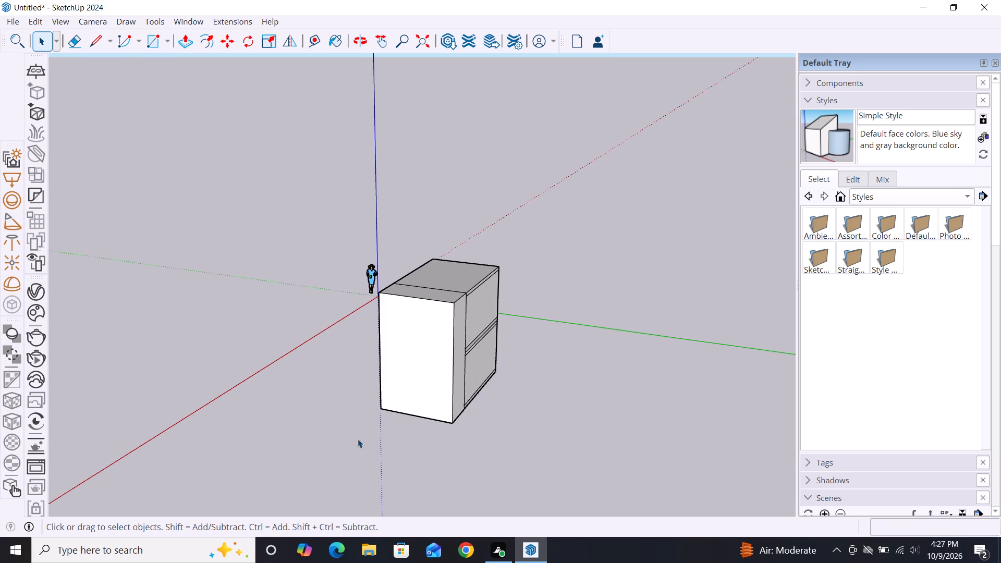
{"action": "middle_click_drag", "start_coordinate": [358, 439], "coordinate": [623, 360]}
{"action": "scroll", "coordinate": [420, 331], "scroll_direction": "down", "scroll_amount": 2}
{"action": "middle_click_drag", "start_coordinate": [404, 422], "coordinate": [526, 450]}
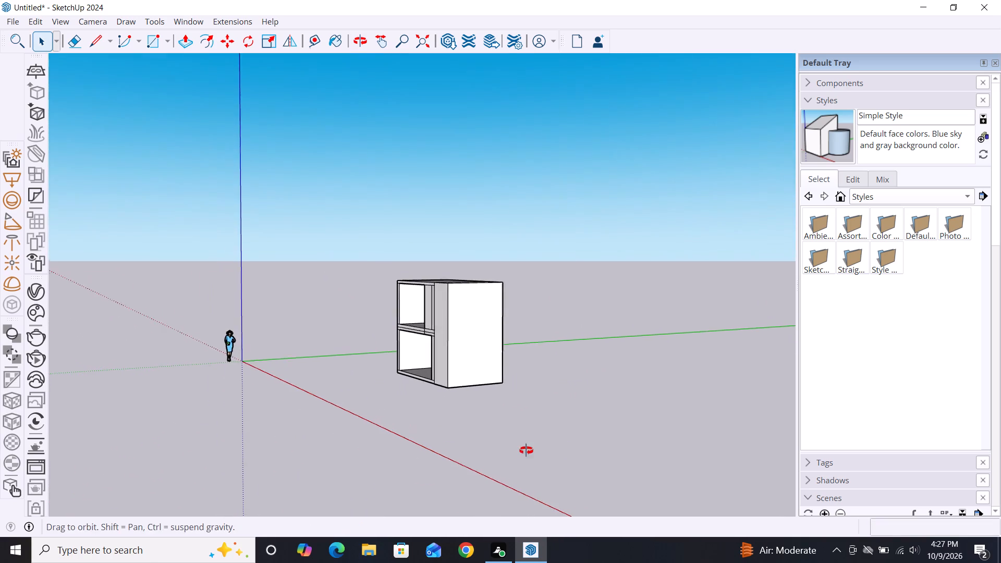
{"action": "middle_click_drag", "start_coordinate": [526, 450], "coordinate": [693, 424]}
{"action": "scroll", "coordinate": [451, 241], "scroll_direction": "down", "scroll_amount": 1}
{"action": "scroll", "coordinate": [457, 340], "scroll_direction": "up", "scroll_amount": 8}
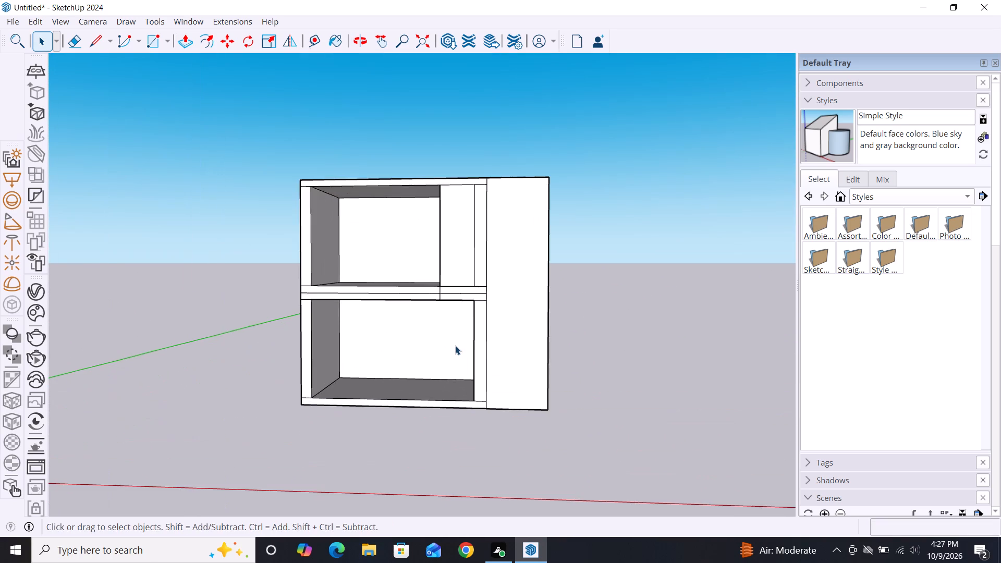
{"action": "scroll", "coordinate": [455, 346], "scroll_direction": "down", "scroll_amount": 1}
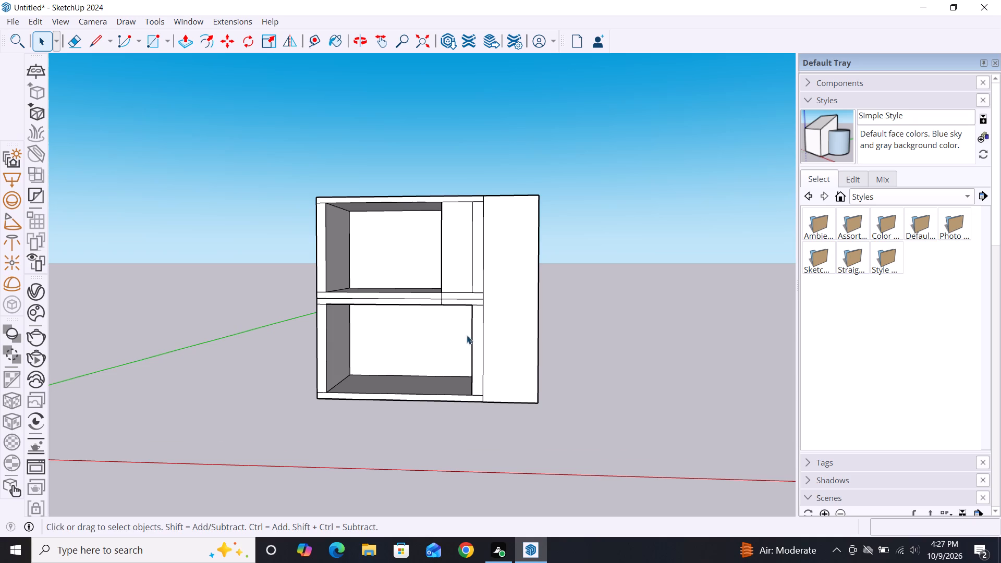
{"action": "scroll", "coordinate": [467, 335], "scroll_direction": "down", "scroll_amount": 2}
{"action": "middle_click_drag", "start_coordinate": [567, 425], "coordinate": [329, 431]}
{"action": "key", "text": "p"}
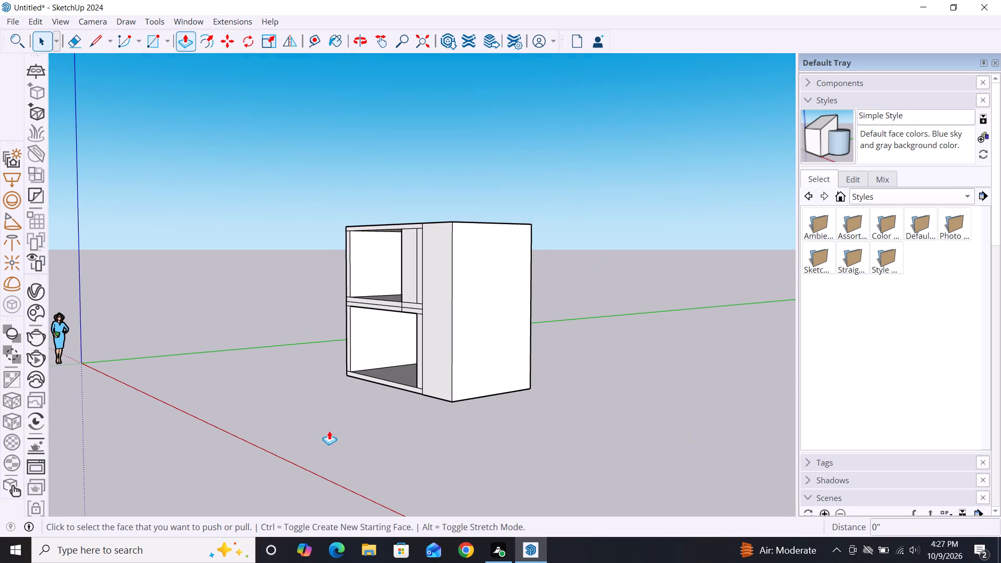
{"action": "left_click", "coordinate": [507, 355]}
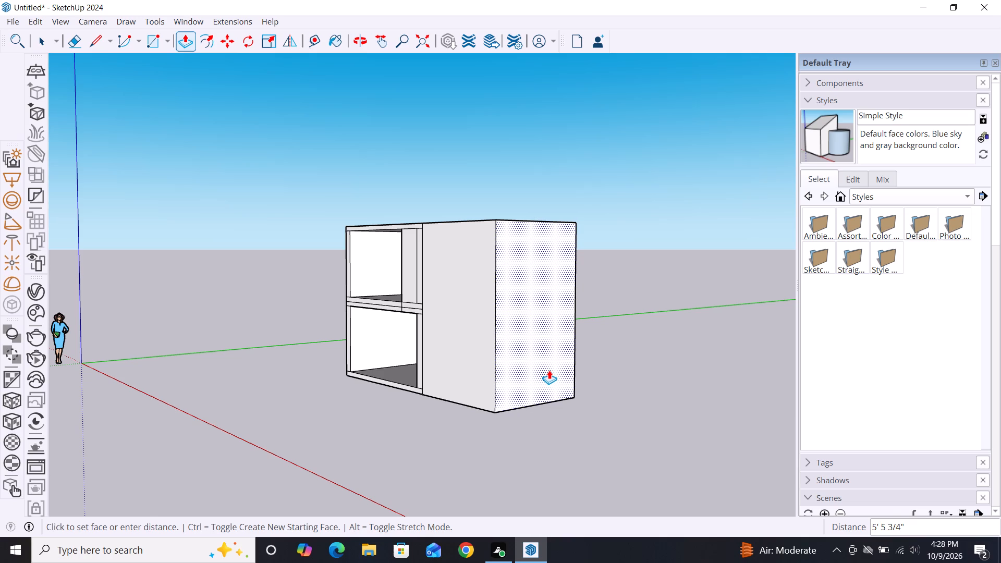
{"action": "left_click", "coordinate": [549, 370]}
{"action": "key", "text": "space"}
Draw a rectangle about 2' 6 7/16" by 8' 4 5/8" on the side block's front, from its inner top corner to the mid-slab's lower edge level.
{"action": "scroll", "coordinate": [382, 302], "scroll_direction": "down", "scroll_amount": 3}
{"action": "middle_click_drag", "start_coordinate": [347, 455], "coordinate": [545, 485]}
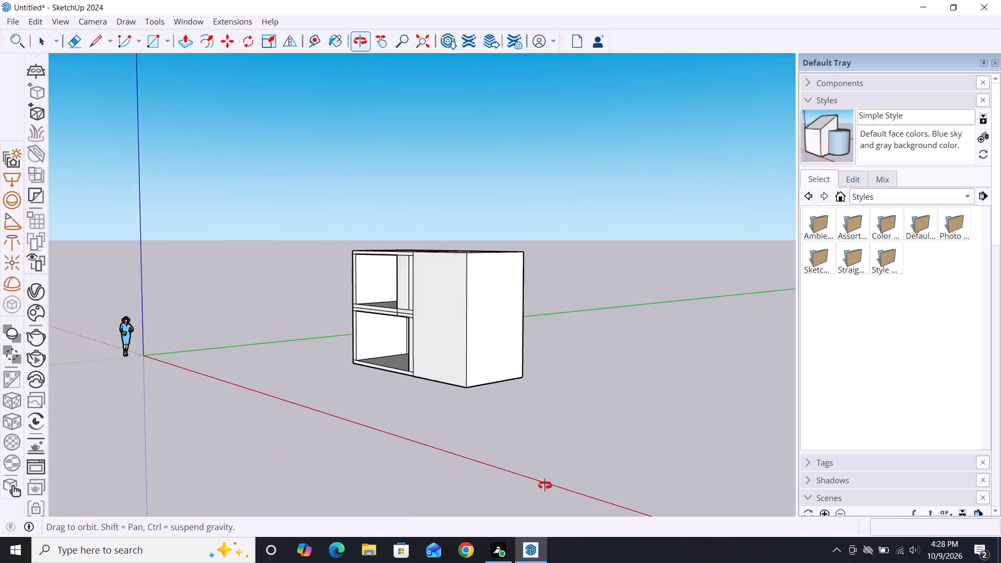
{"action": "middle_click_drag", "start_coordinate": [545, 485], "coordinate": [615, 435]}
{"action": "scroll", "coordinate": [505, 322], "scroll_direction": "up", "scroll_amount": 5}
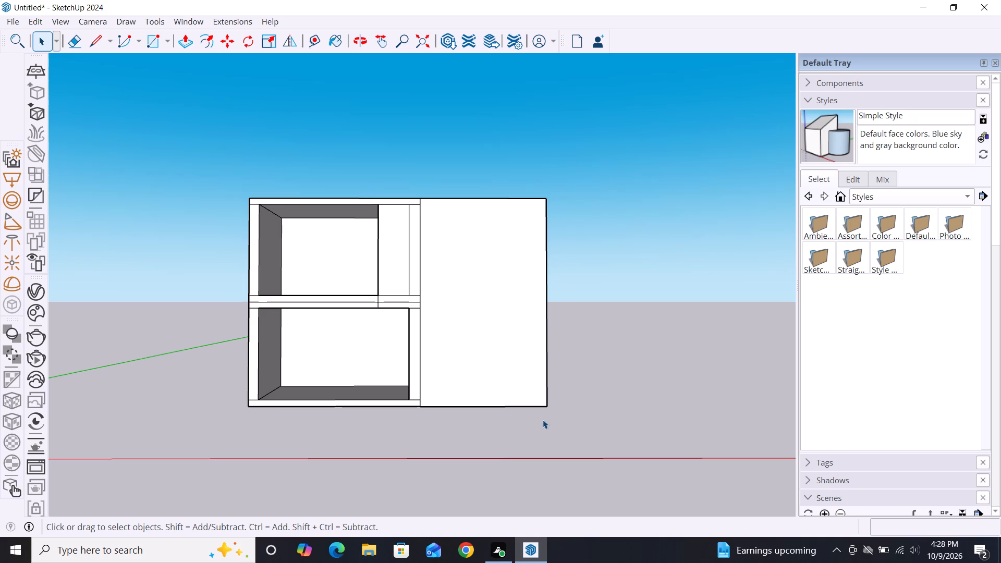
{"action": "scroll", "coordinate": [630, 366], "scroll_direction": "down", "scroll_amount": 1}
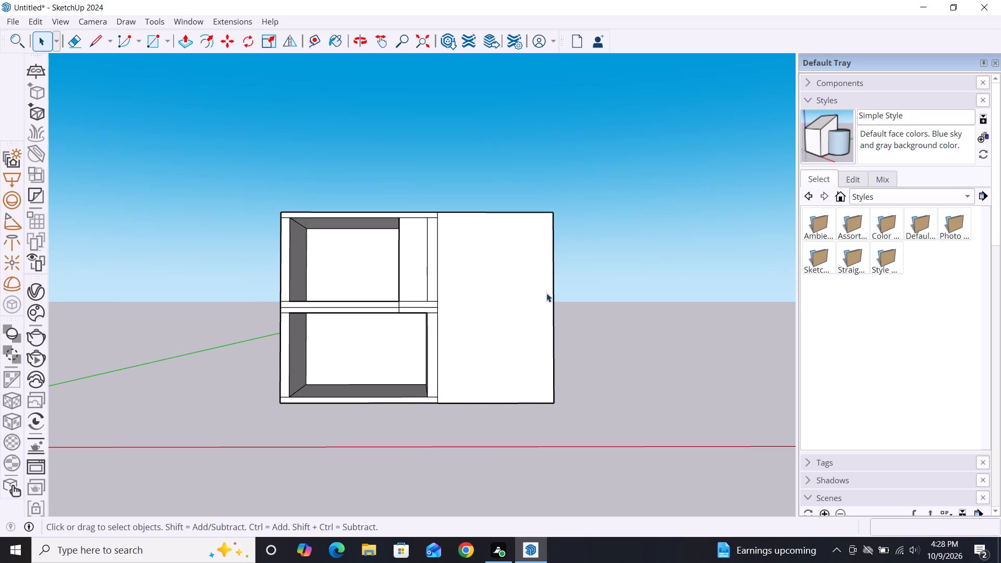
{"action": "scroll", "coordinate": [470, 245], "scroll_direction": "up", "scroll_amount": 4}
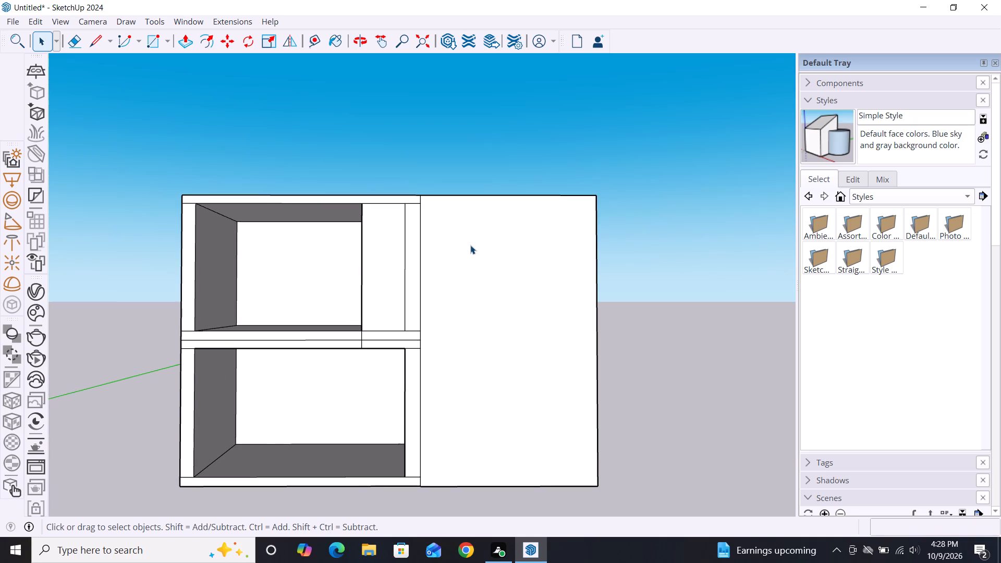
{"action": "key", "text": "r"}
{"action": "scroll", "coordinate": [423, 211], "scroll_direction": "up", "scroll_amount": 2}
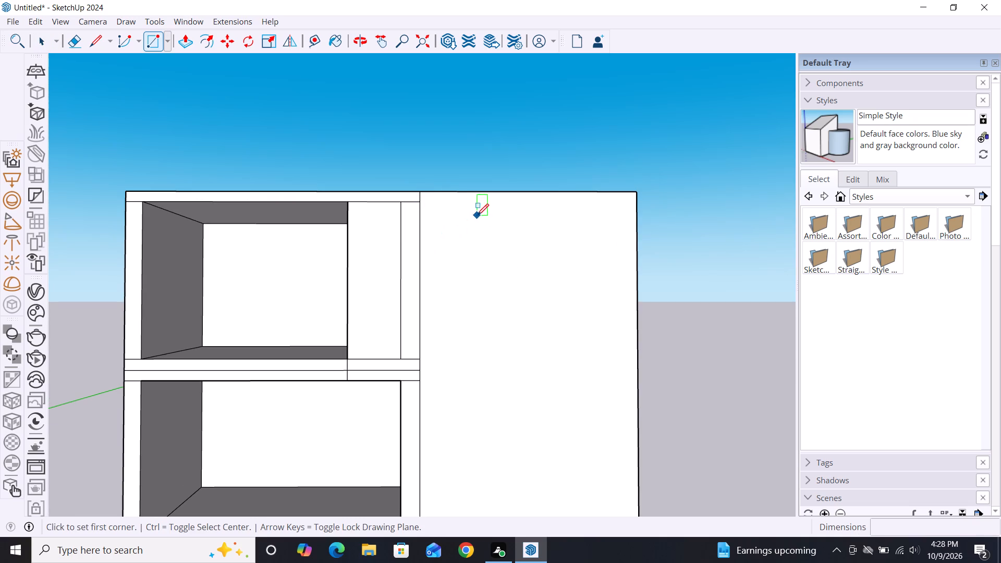
{"action": "left_click", "coordinate": [424, 194]}
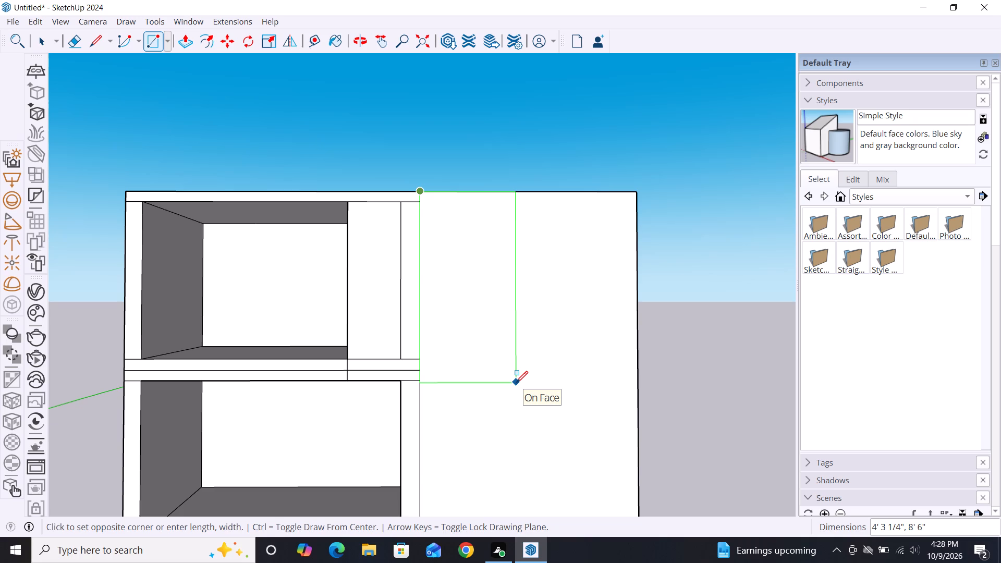
{"action": "double_click", "coordinate": [478, 380]}
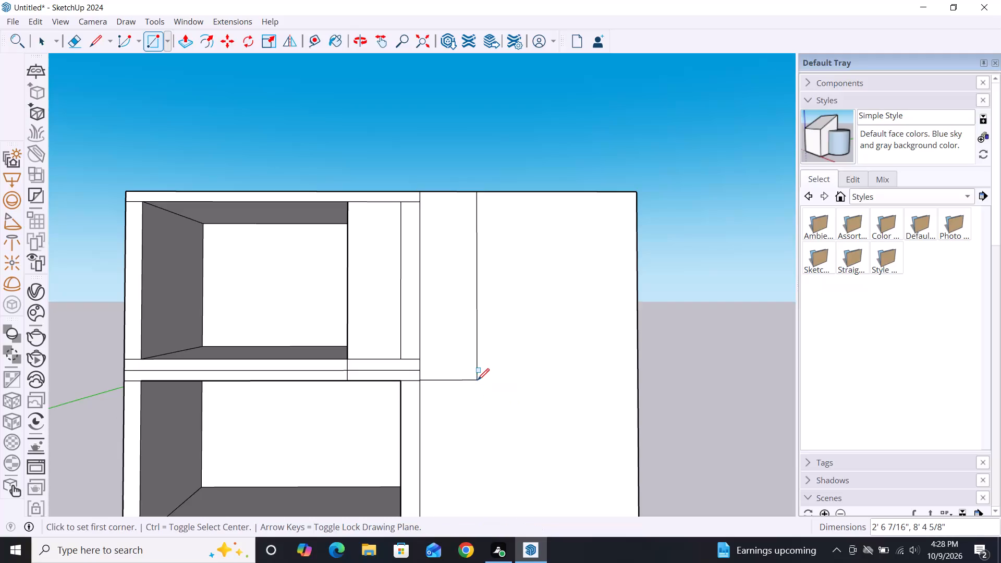
{"action": "key", "text": "space"}
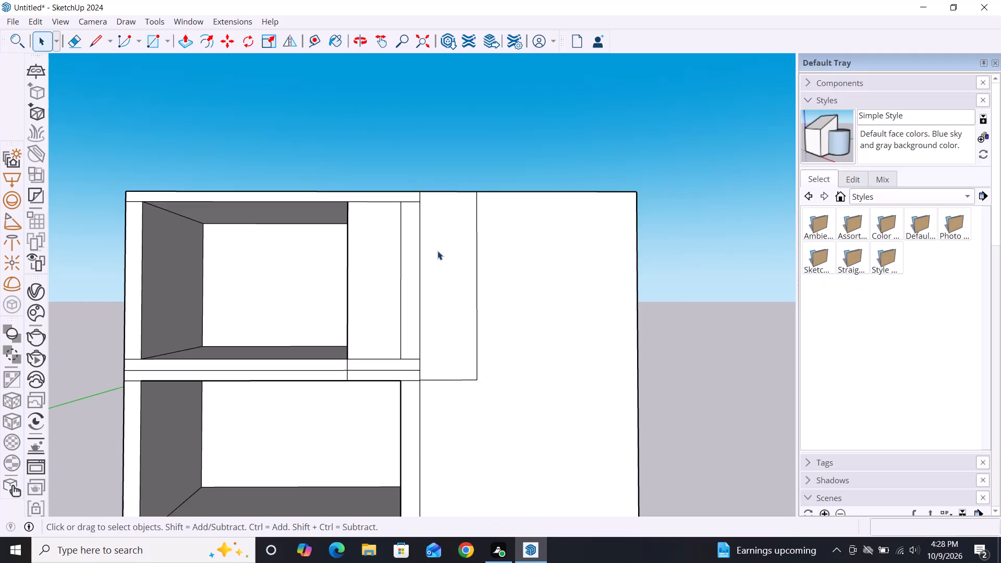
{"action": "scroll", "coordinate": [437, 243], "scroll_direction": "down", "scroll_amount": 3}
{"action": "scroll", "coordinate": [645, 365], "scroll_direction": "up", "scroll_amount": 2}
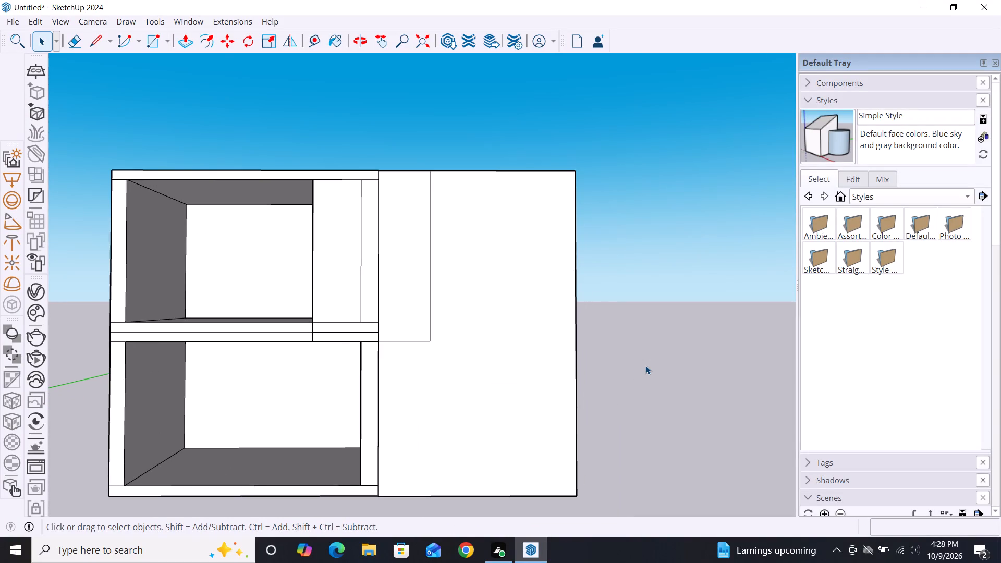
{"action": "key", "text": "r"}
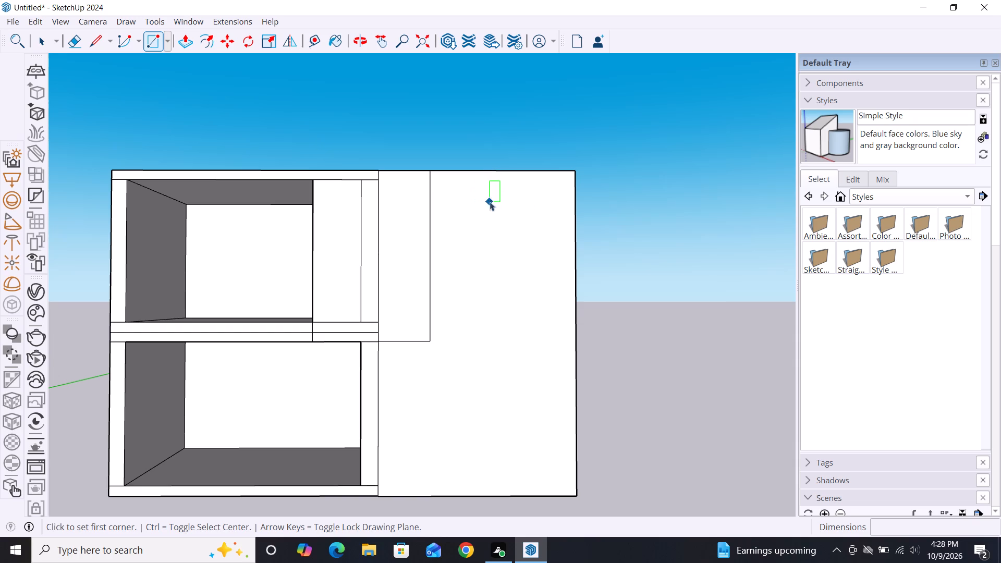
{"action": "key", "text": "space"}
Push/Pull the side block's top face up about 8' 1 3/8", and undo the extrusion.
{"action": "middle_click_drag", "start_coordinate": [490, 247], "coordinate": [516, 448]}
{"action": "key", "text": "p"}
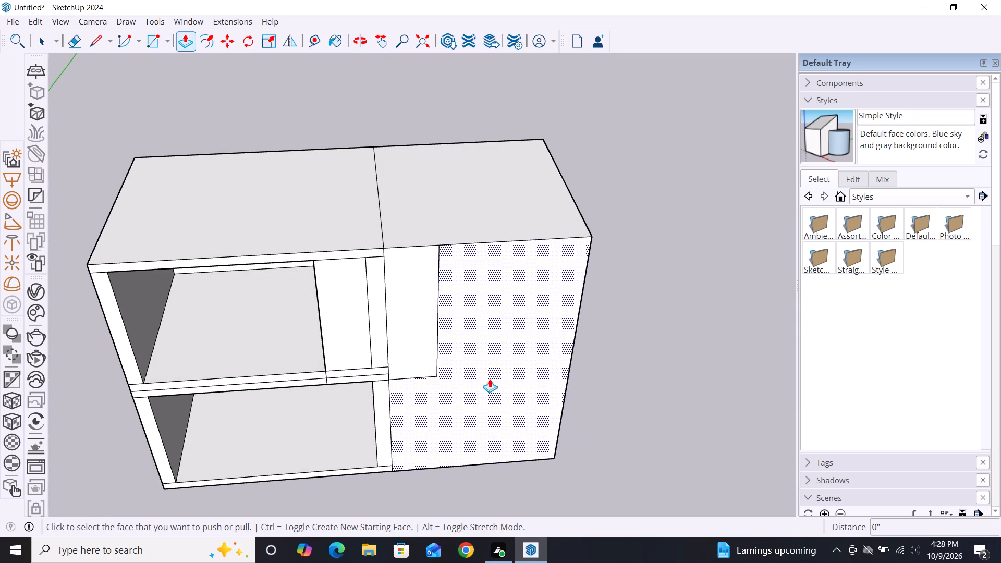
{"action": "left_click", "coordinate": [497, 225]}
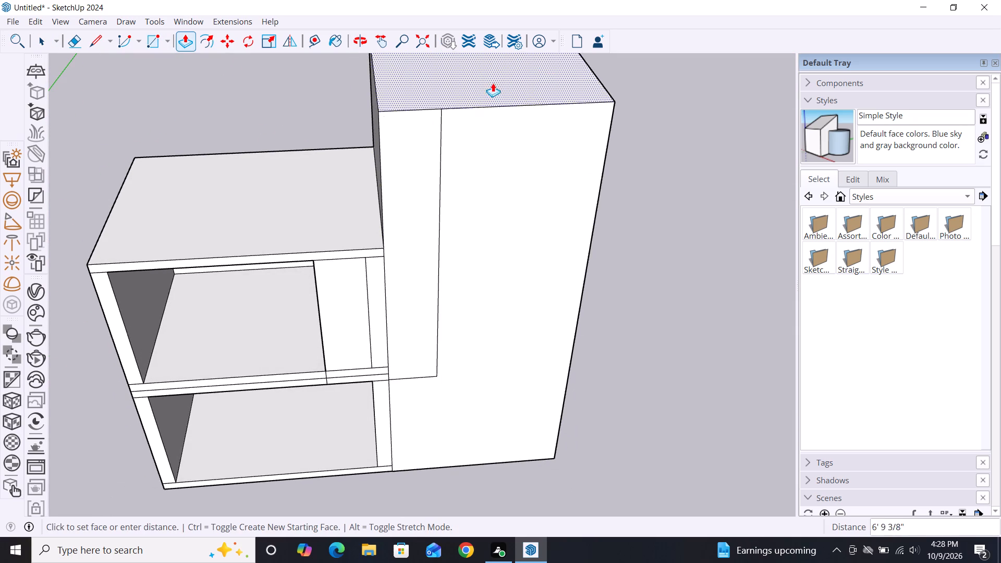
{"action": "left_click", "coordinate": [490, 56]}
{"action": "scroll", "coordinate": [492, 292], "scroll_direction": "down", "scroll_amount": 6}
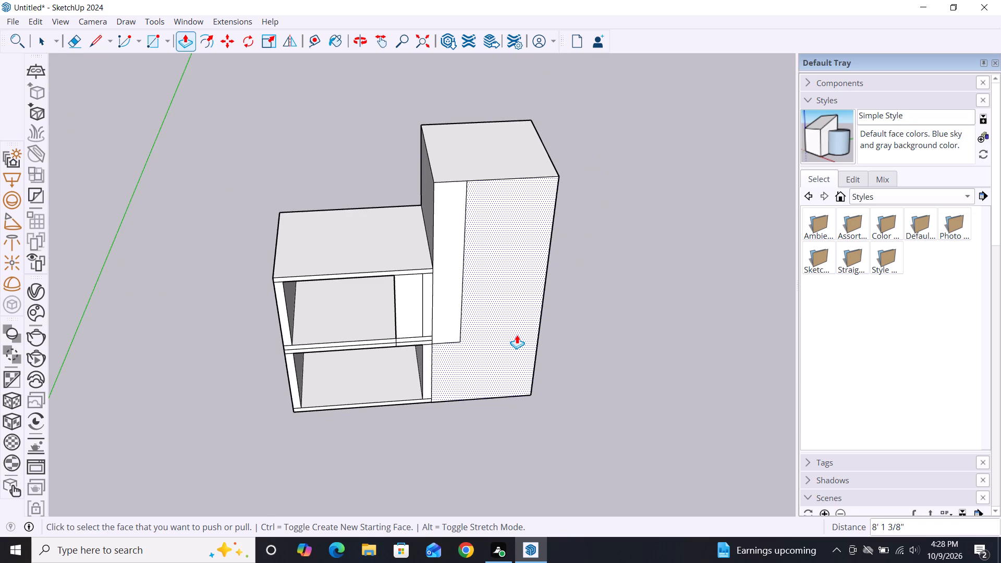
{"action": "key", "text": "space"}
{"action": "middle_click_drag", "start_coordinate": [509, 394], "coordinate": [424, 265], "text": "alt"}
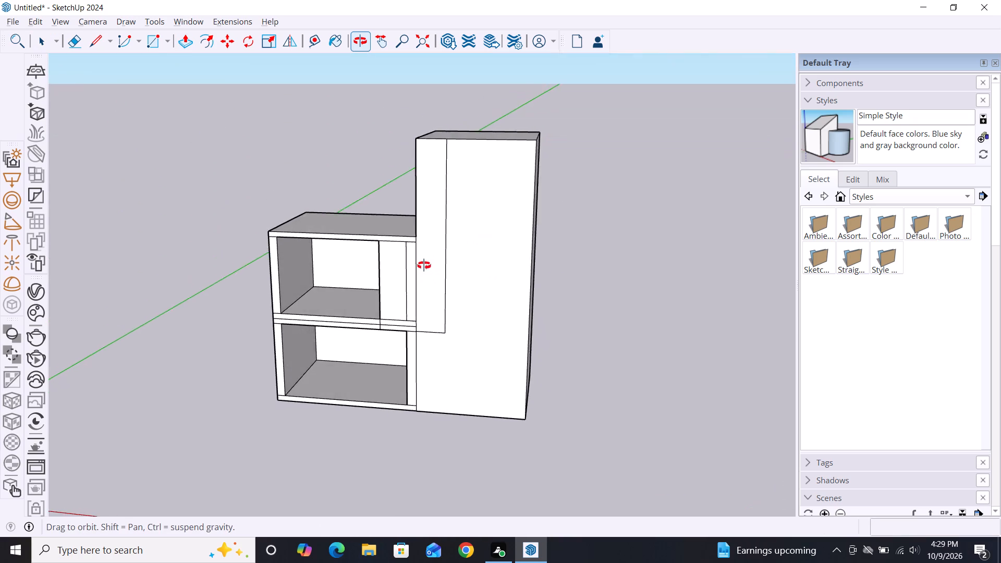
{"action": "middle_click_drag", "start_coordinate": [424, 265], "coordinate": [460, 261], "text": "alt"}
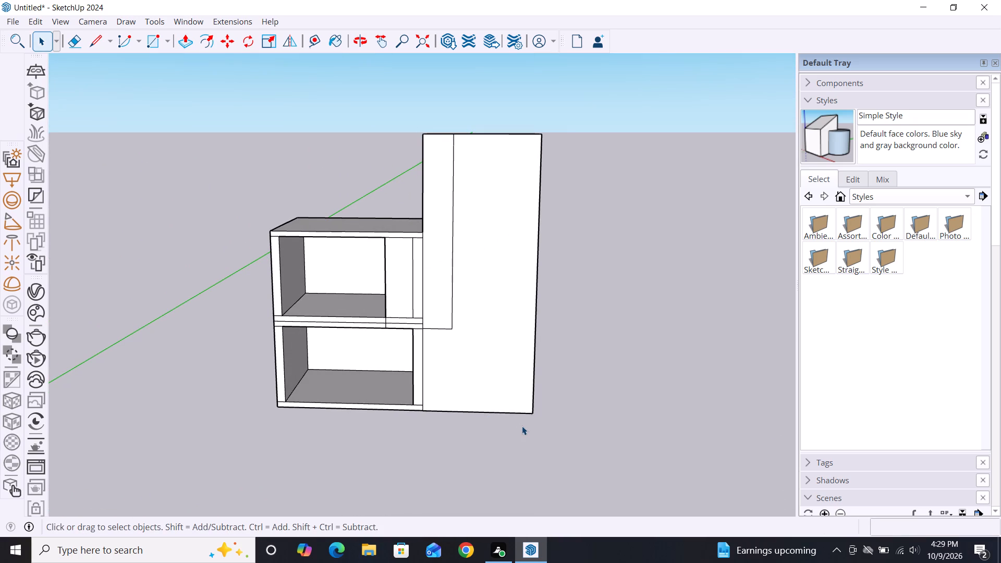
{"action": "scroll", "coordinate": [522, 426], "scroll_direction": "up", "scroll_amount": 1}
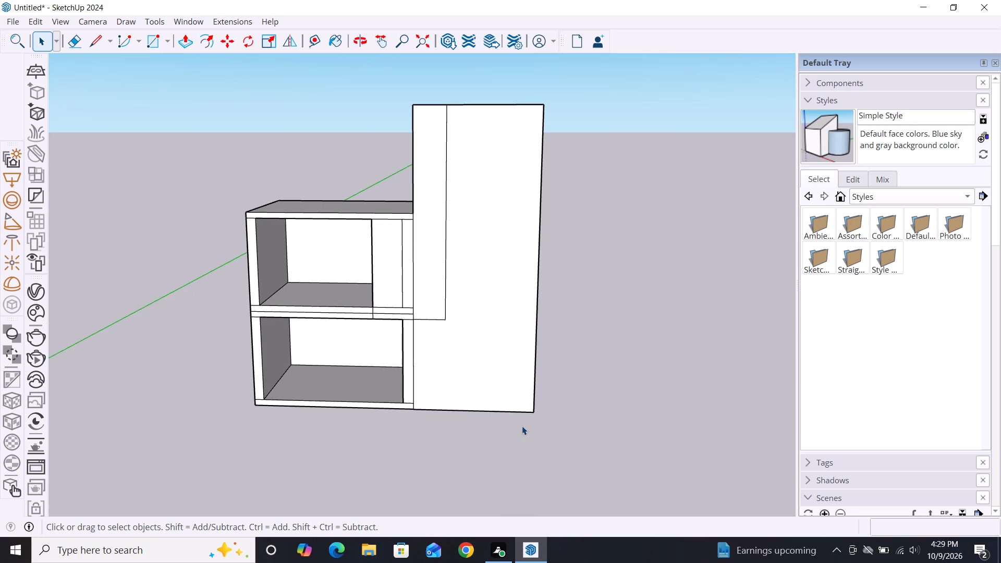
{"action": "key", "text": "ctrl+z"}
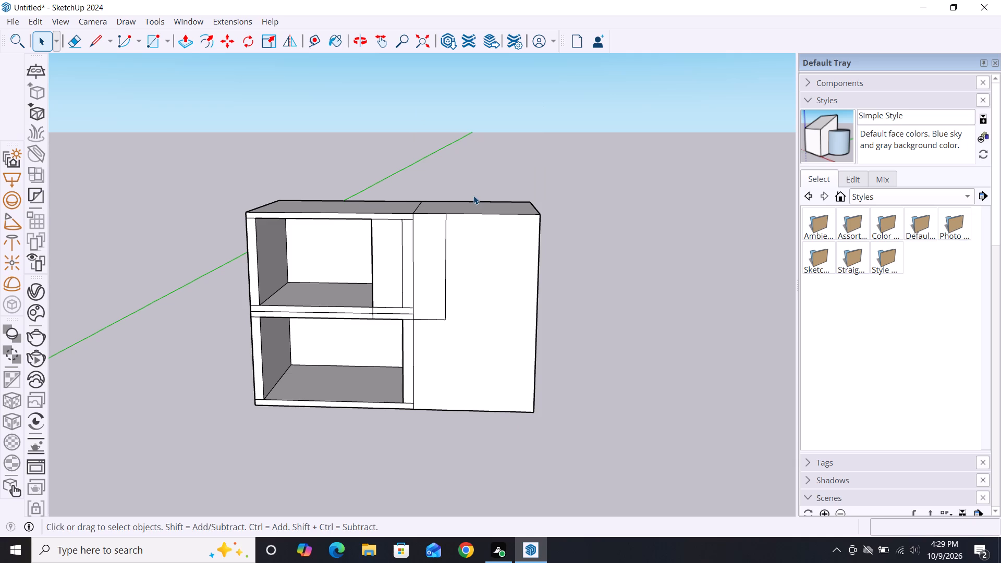
Push/Pull the side block's top face up about 8' 6 7/8" as a new extrusion, keeping the original top edges.
{"action": "key", "text": "p"}
{"action": "left_click", "coordinate": [471, 202]}
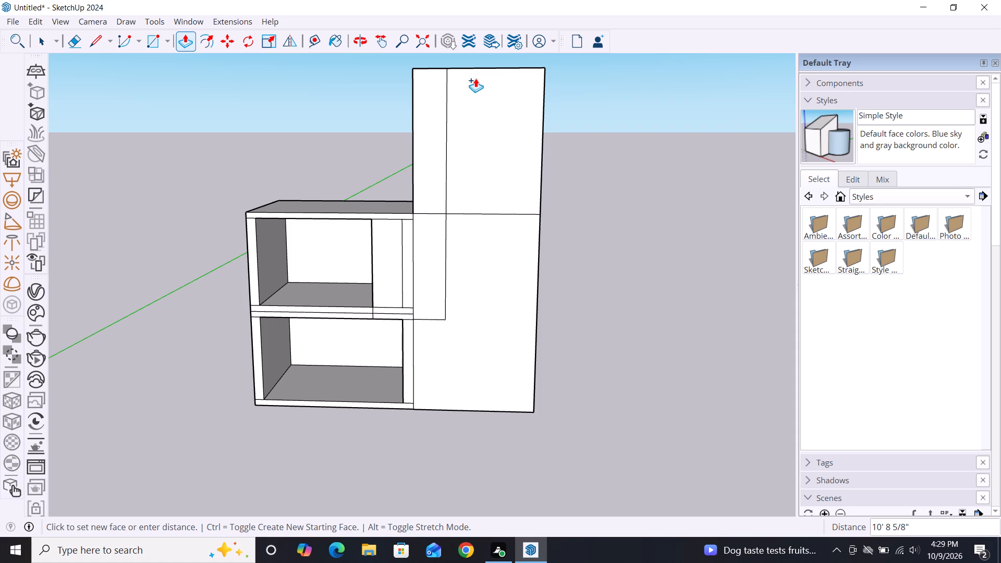
{"action": "left_click", "coordinate": [493, 103]}
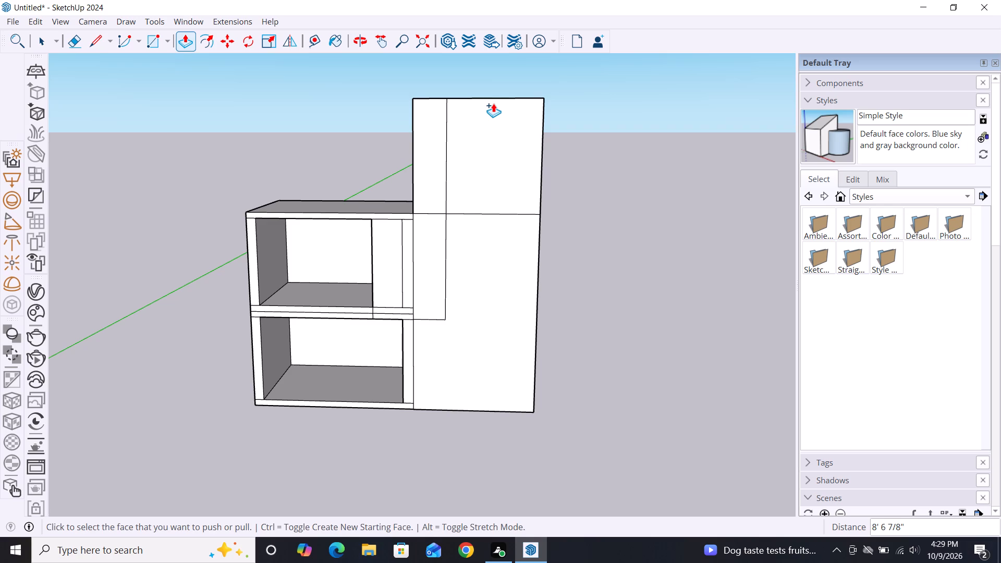
{"action": "key", "text": "space"}
Erase the roof-level seam beside the front rectangle and the vertical line extending above that rectangle on the tall side block.
{"action": "scroll", "coordinate": [522, 251], "scroll_direction": "up", "scroll_amount": 3}
{"action": "key", "text": "e"}
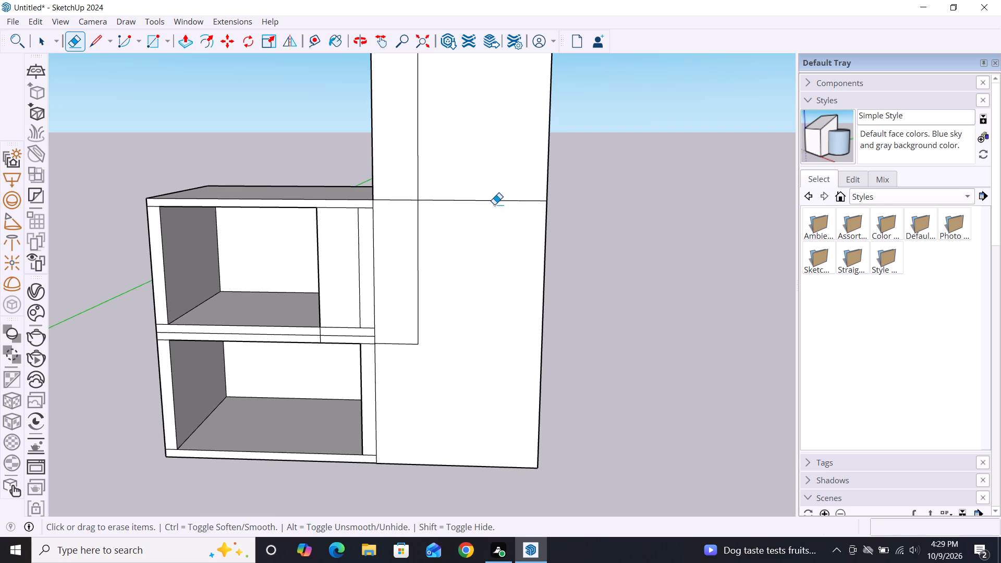
{"action": "left_click", "coordinate": [494, 204]}
{"action": "left_click", "coordinate": [496, 202]}
{"action": "scroll", "coordinate": [300, 319], "scroll_direction": "down", "scroll_amount": 1}
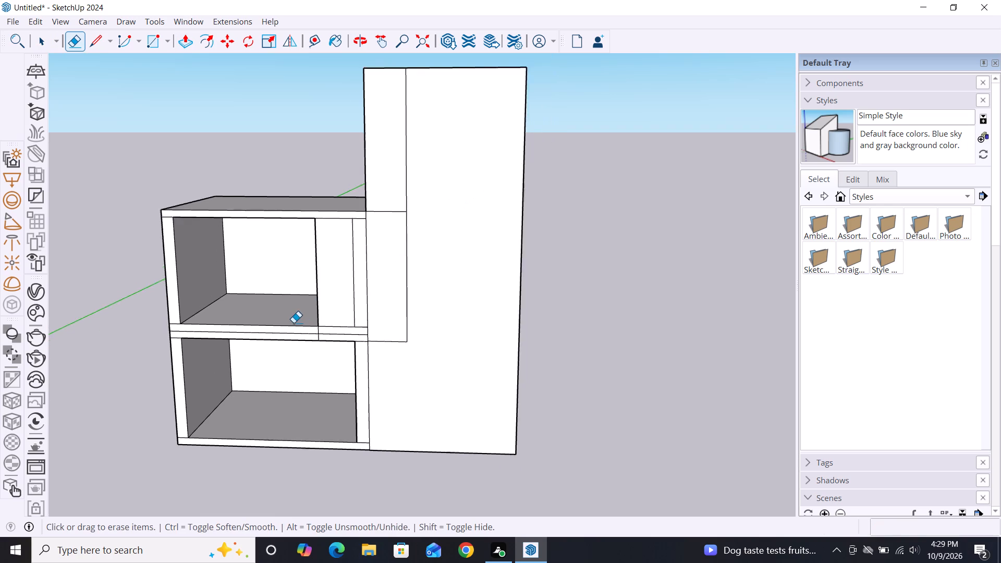
{"action": "scroll", "coordinate": [294, 323], "scroll_direction": "down", "scroll_amount": 2}
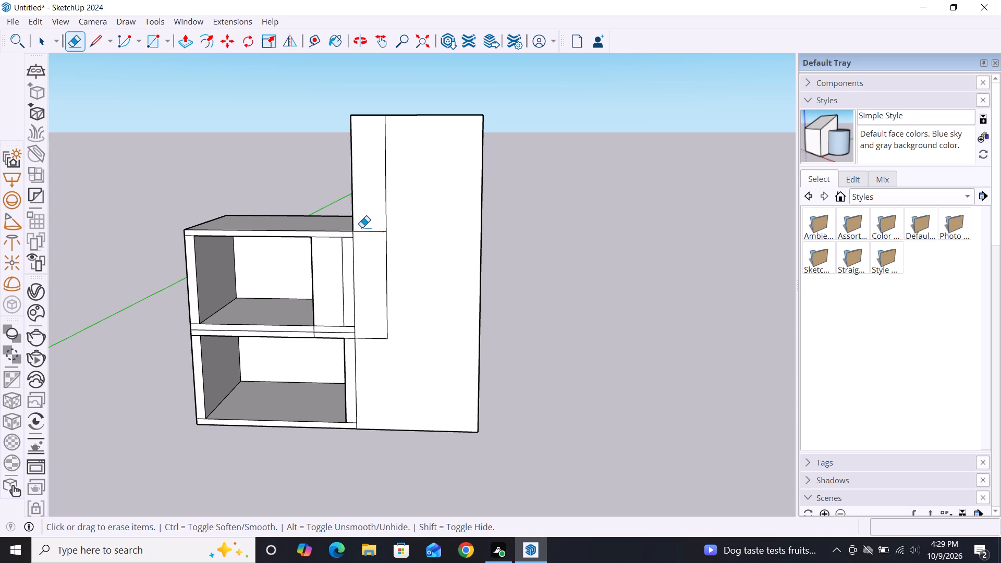
{"action": "left_click", "coordinate": [385, 204]}
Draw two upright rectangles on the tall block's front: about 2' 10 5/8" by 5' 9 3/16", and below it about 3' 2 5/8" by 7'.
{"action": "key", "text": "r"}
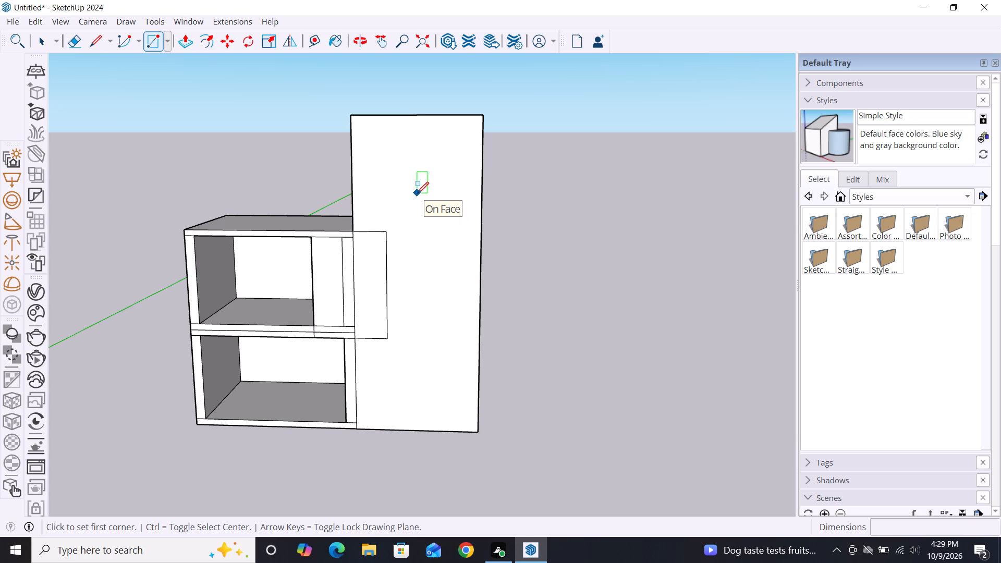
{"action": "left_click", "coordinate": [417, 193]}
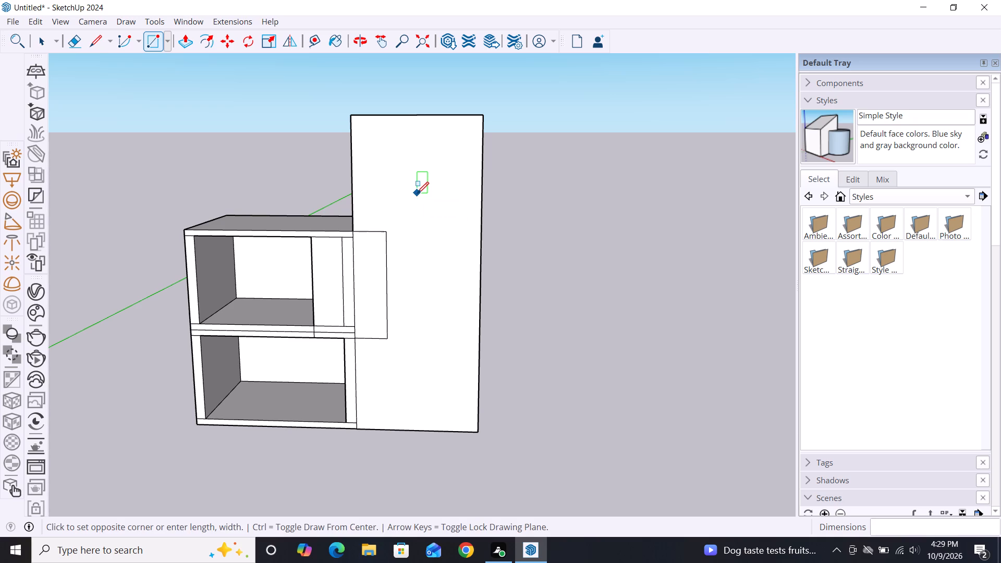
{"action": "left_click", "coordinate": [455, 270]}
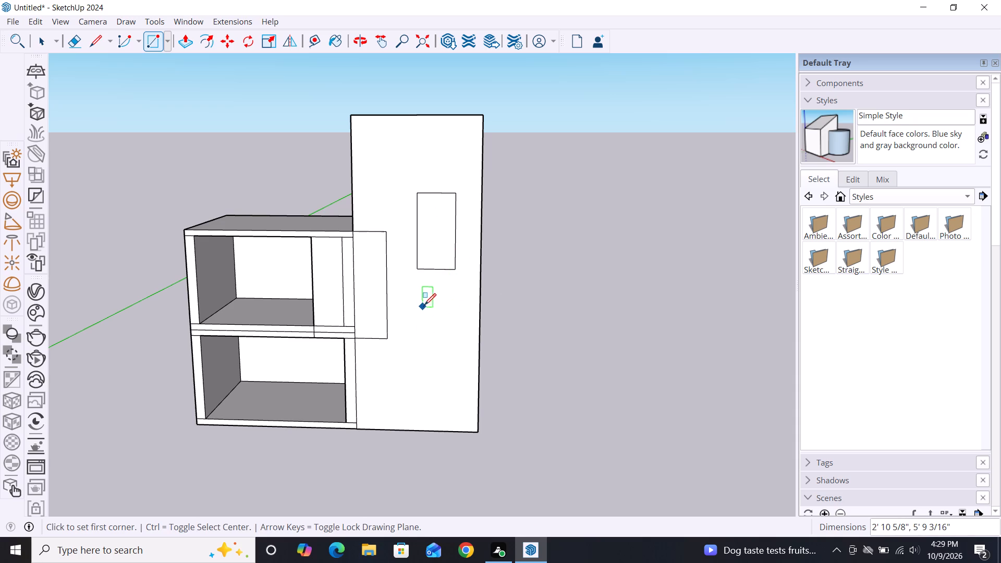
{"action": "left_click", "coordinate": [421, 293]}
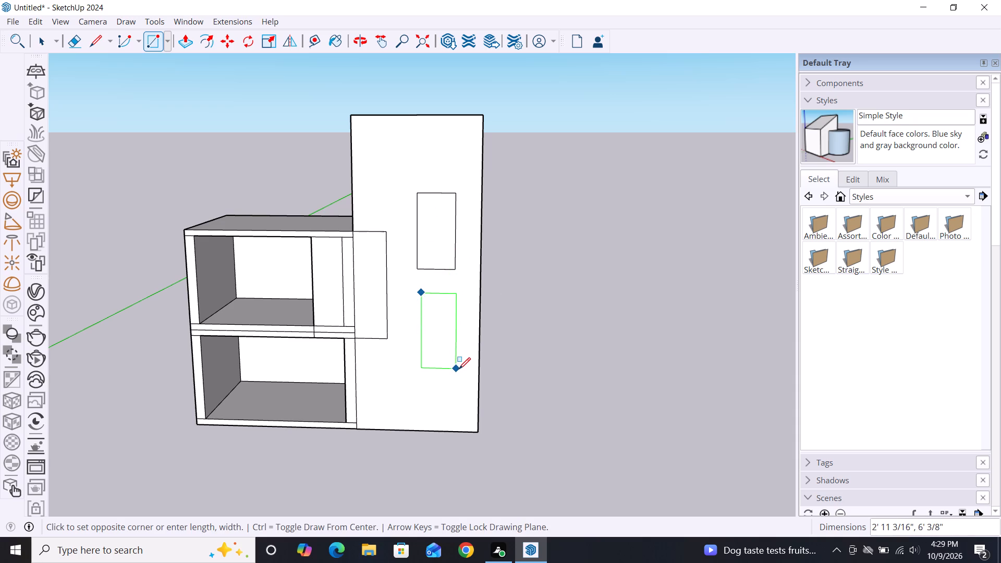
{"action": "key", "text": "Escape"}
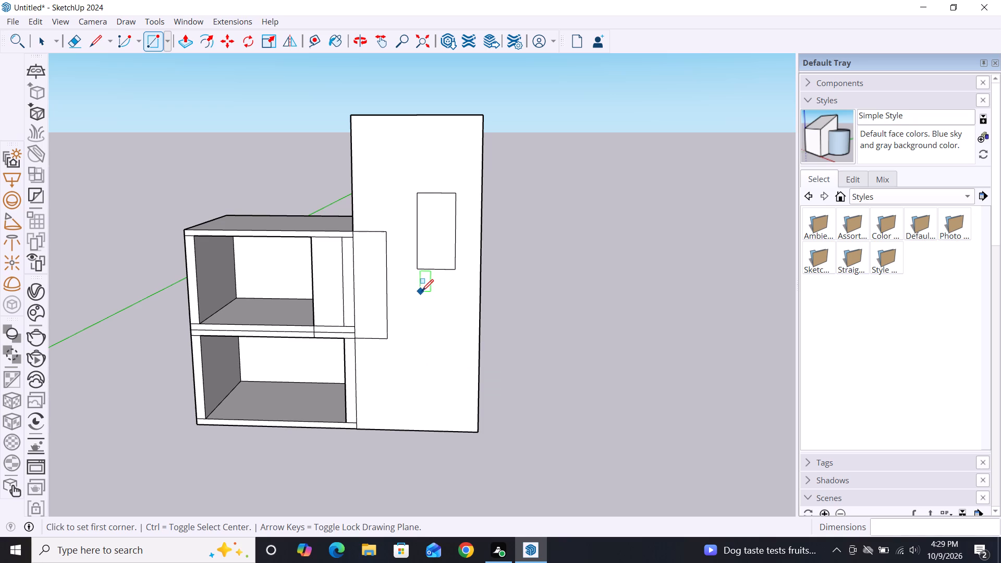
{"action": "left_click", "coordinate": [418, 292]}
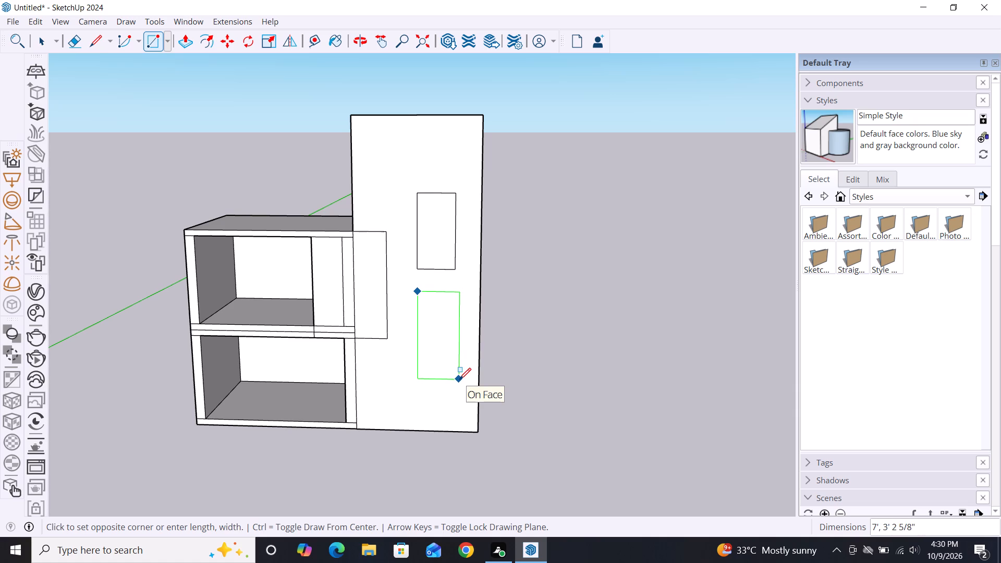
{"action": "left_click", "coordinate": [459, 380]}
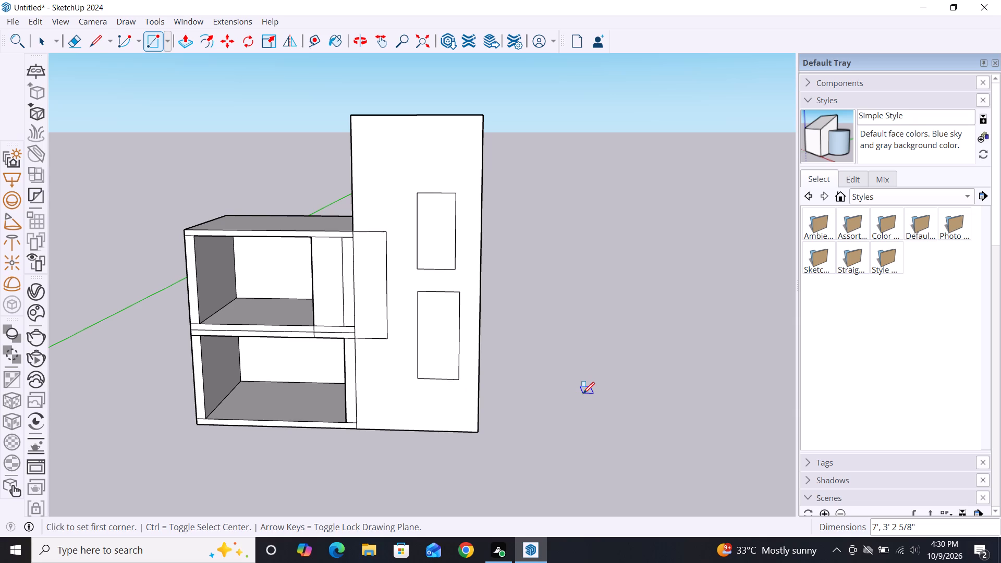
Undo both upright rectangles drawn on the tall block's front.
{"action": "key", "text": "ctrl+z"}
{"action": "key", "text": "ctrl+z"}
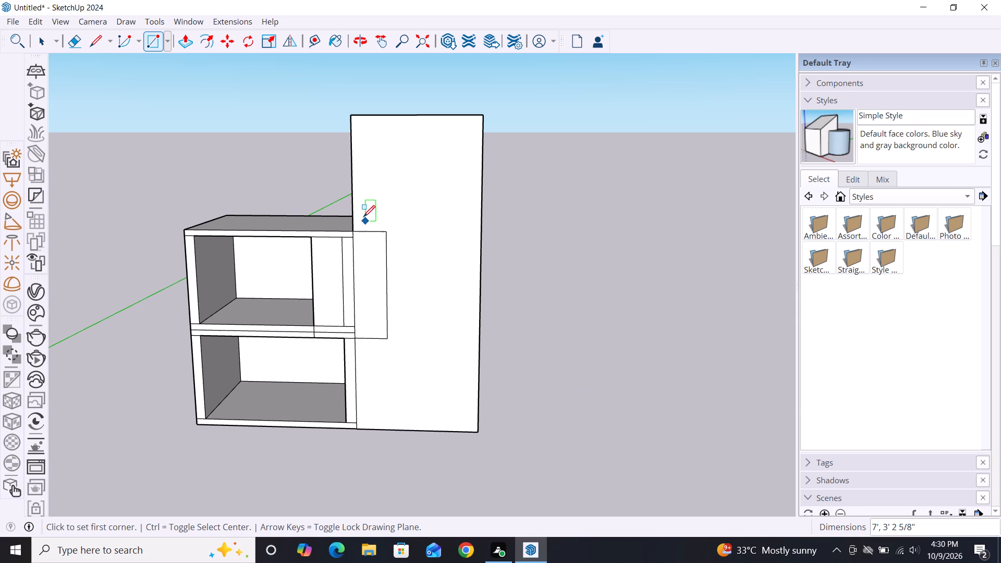
Copy the top edge of the narrow front rectangle straight up about 4' 6 11/16" on the tall block's front.
{"action": "scroll", "coordinate": [363, 217], "scroll_direction": "up", "scroll_amount": 3}
{"action": "key", "text": "space"}
{"action": "left_click", "coordinate": [370, 238]}
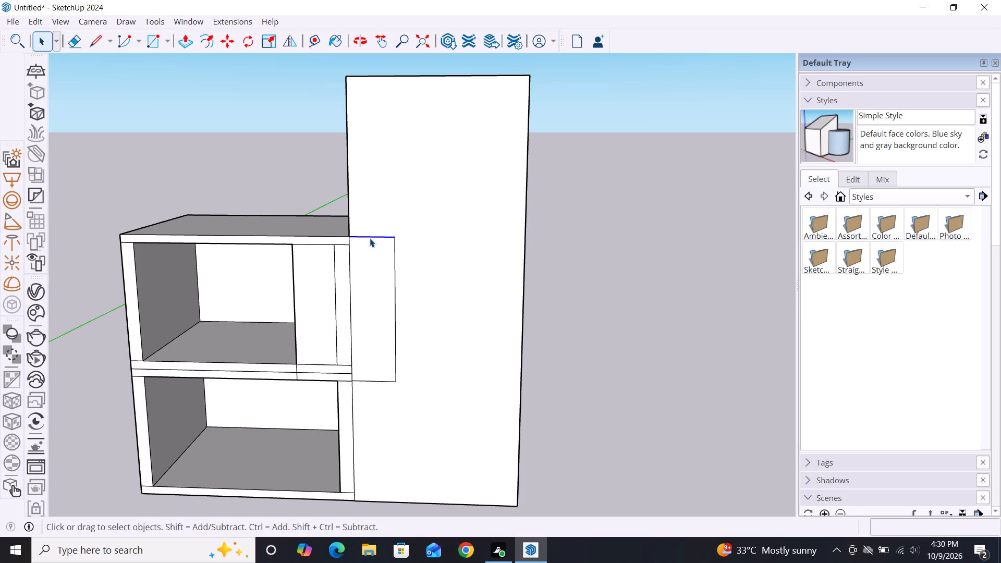
{"action": "key", "text": "m"}
{"action": "left_click", "coordinate": [396, 236]}
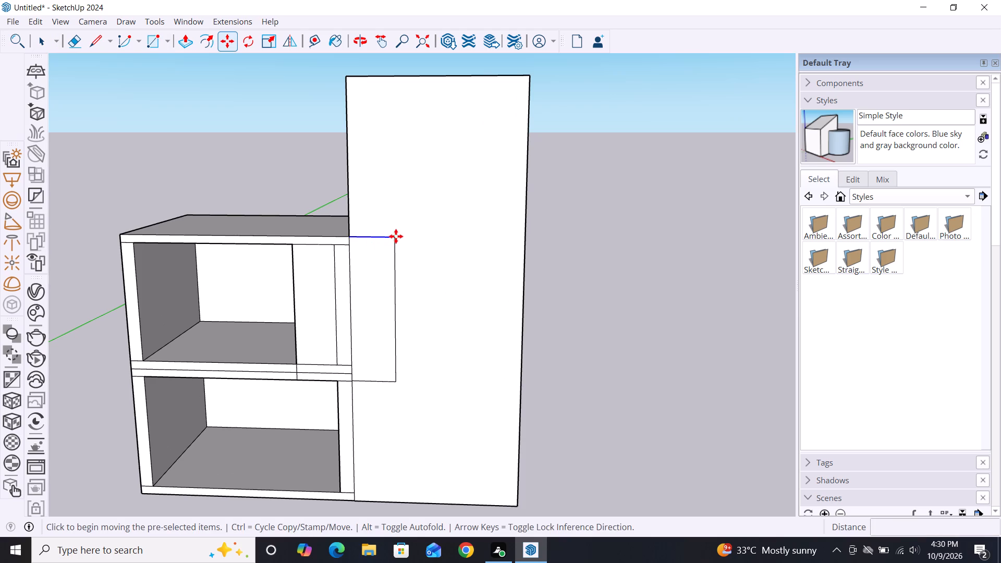
{"action": "key", "text": "Escape"}
{"action": "left_click", "coordinate": [397, 235]}
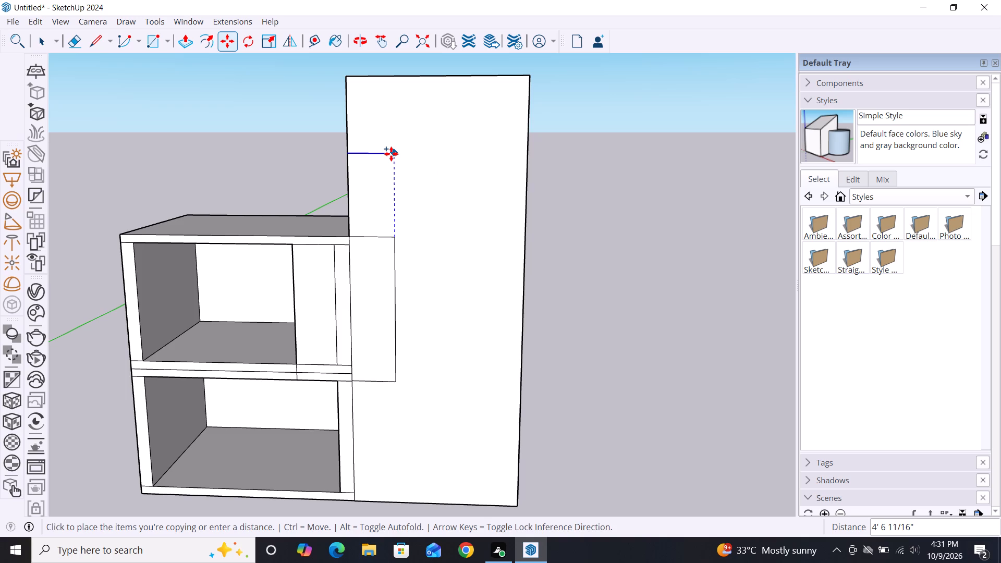
{"action": "left_click", "coordinate": [392, 153]}
Close the narrow rectangle's upward extension with a vertical line about 4' 6 11/16" long and erase its former top edge.
{"action": "key", "text": "l"}
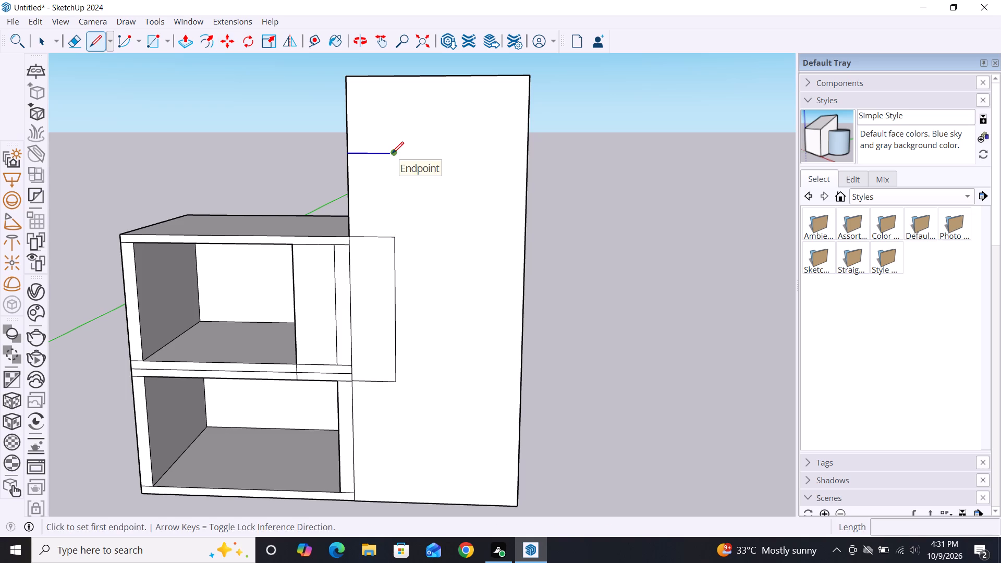
{"action": "left_click_drag", "start_coordinate": [393, 154], "coordinate": [393, 162]}
{"action": "left_click", "coordinate": [397, 239]}
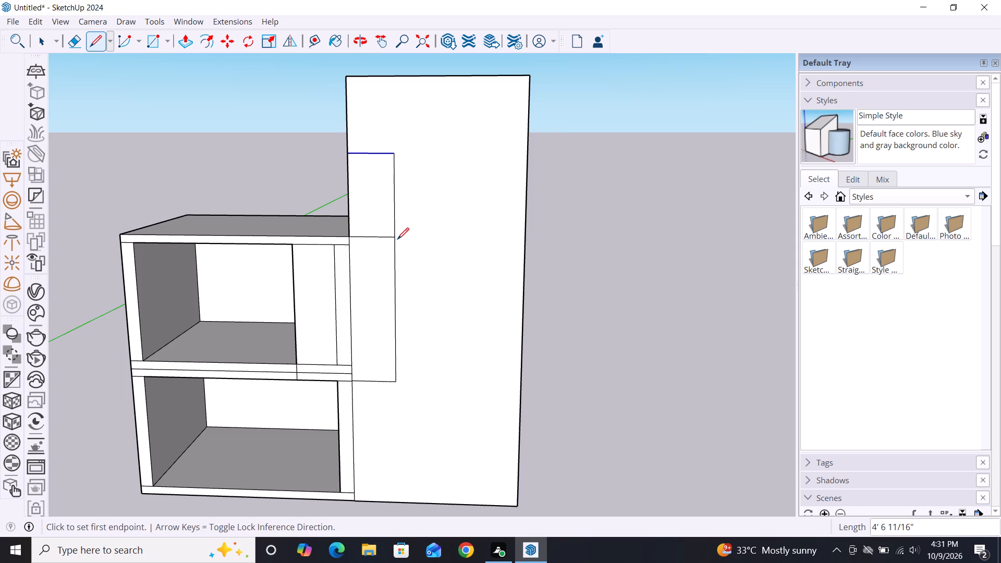
{"action": "key", "text": "e"}
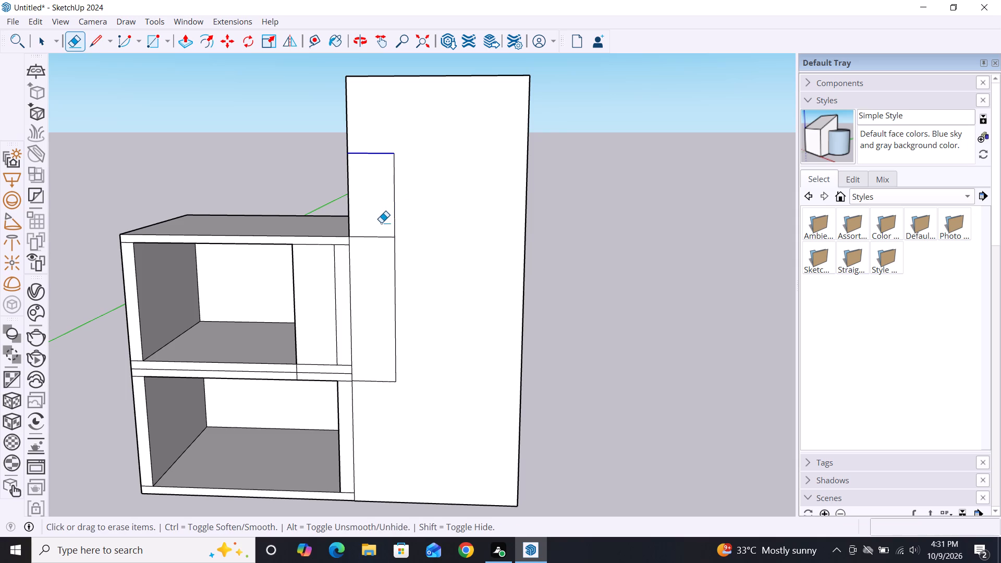
{"action": "left_click", "coordinate": [381, 236]}
Draw an upright rectangle about 3' 9 5/16" by 6' 6 1/8" on the upper part of the tall block's front.
{"action": "scroll", "coordinate": [283, 283], "scroll_direction": "down", "scroll_amount": 1}
{"action": "key", "text": "r"}
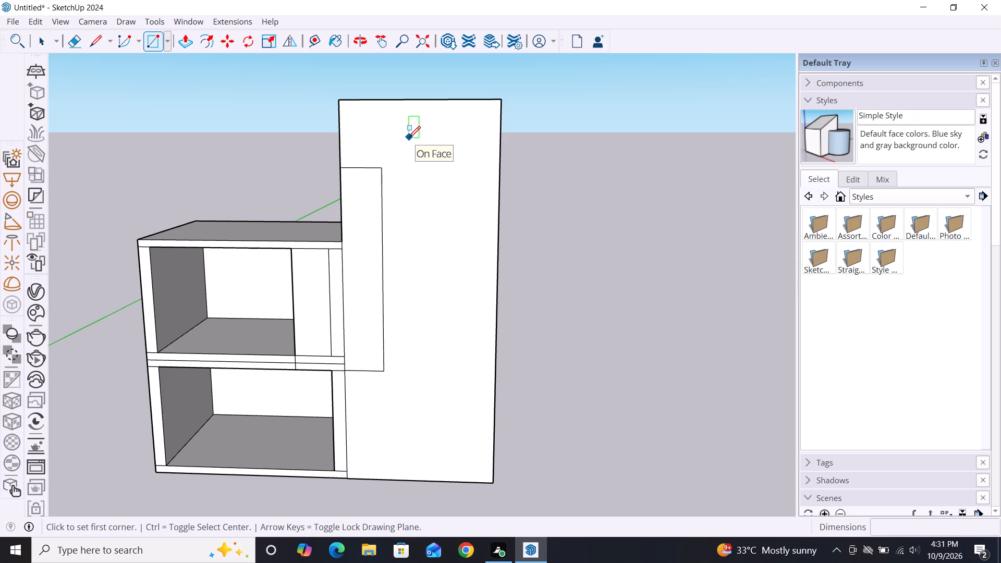
{"action": "left_click", "coordinate": [408, 137]}
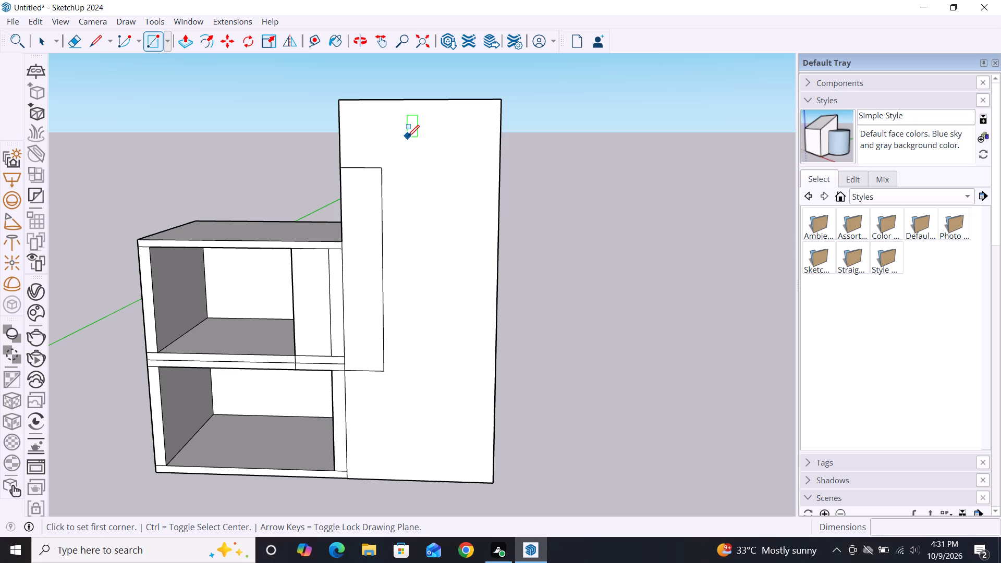
{"action": "left_click", "coordinate": [469, 244]}
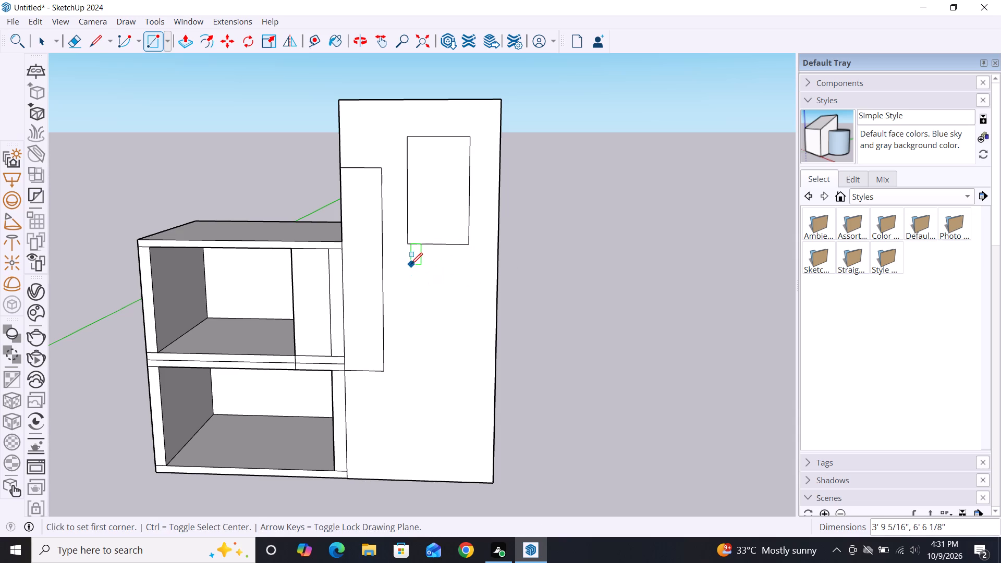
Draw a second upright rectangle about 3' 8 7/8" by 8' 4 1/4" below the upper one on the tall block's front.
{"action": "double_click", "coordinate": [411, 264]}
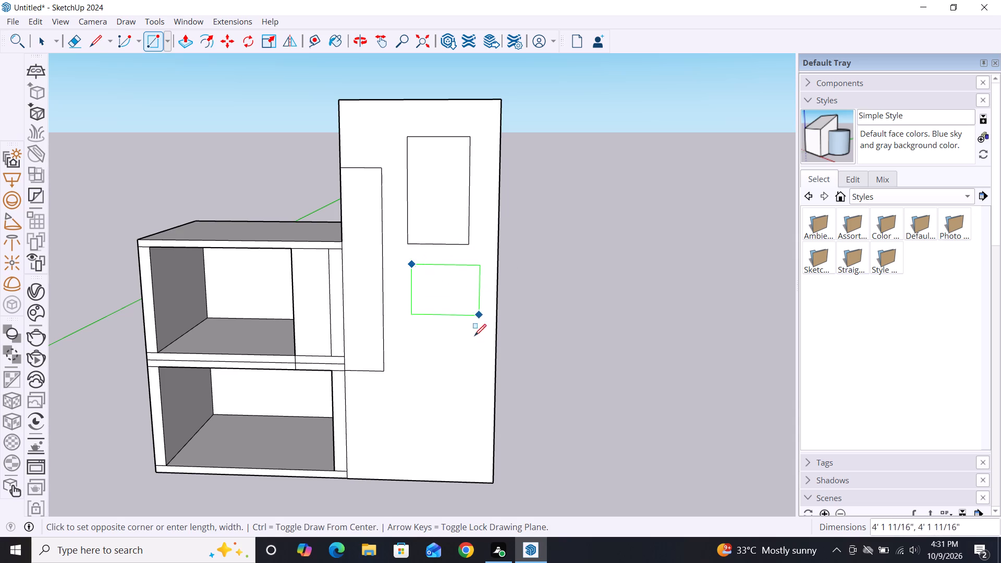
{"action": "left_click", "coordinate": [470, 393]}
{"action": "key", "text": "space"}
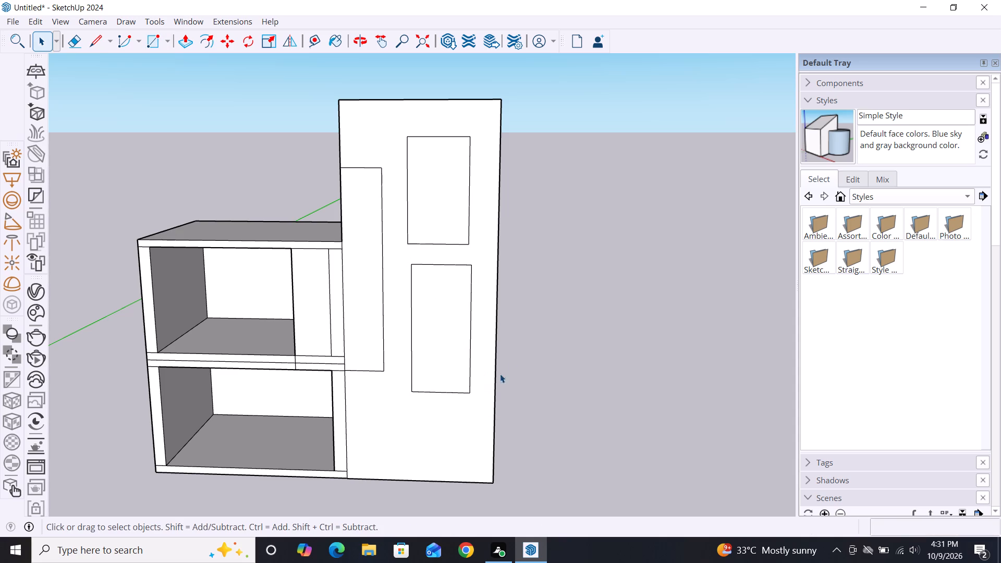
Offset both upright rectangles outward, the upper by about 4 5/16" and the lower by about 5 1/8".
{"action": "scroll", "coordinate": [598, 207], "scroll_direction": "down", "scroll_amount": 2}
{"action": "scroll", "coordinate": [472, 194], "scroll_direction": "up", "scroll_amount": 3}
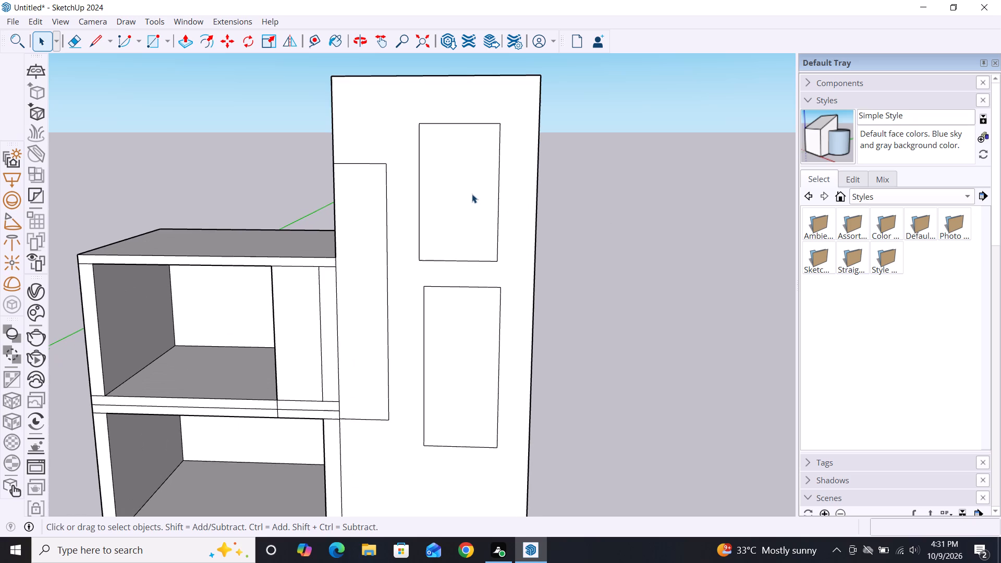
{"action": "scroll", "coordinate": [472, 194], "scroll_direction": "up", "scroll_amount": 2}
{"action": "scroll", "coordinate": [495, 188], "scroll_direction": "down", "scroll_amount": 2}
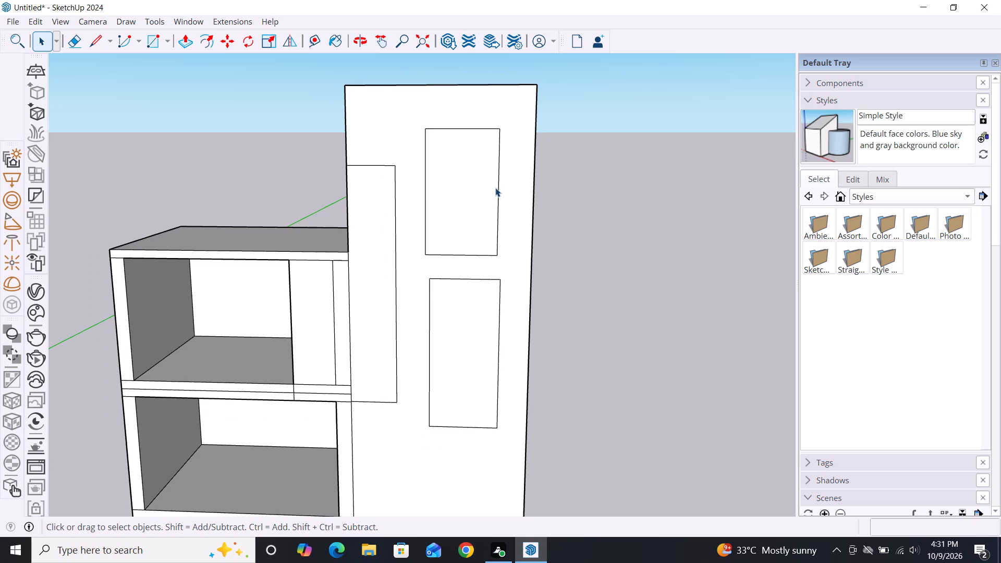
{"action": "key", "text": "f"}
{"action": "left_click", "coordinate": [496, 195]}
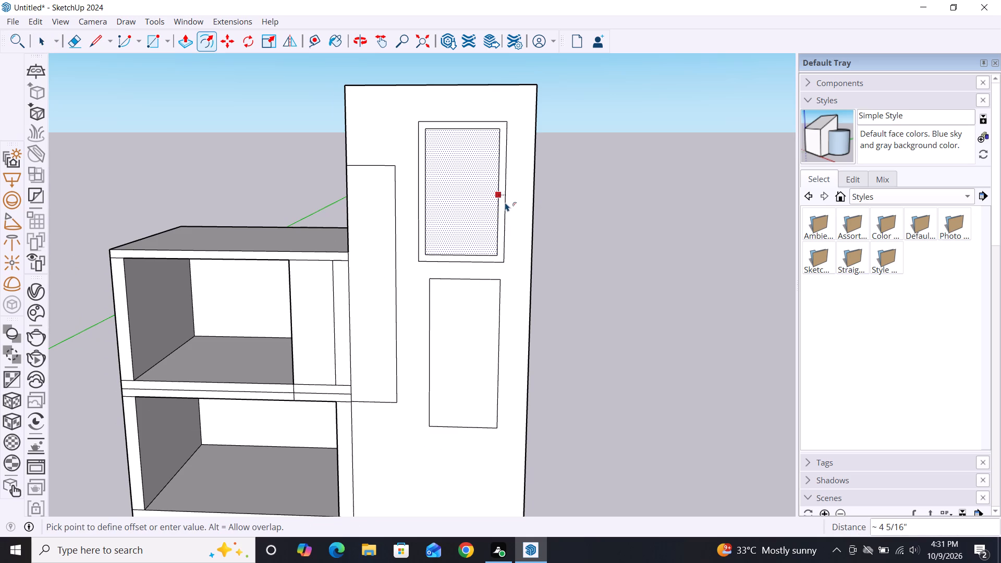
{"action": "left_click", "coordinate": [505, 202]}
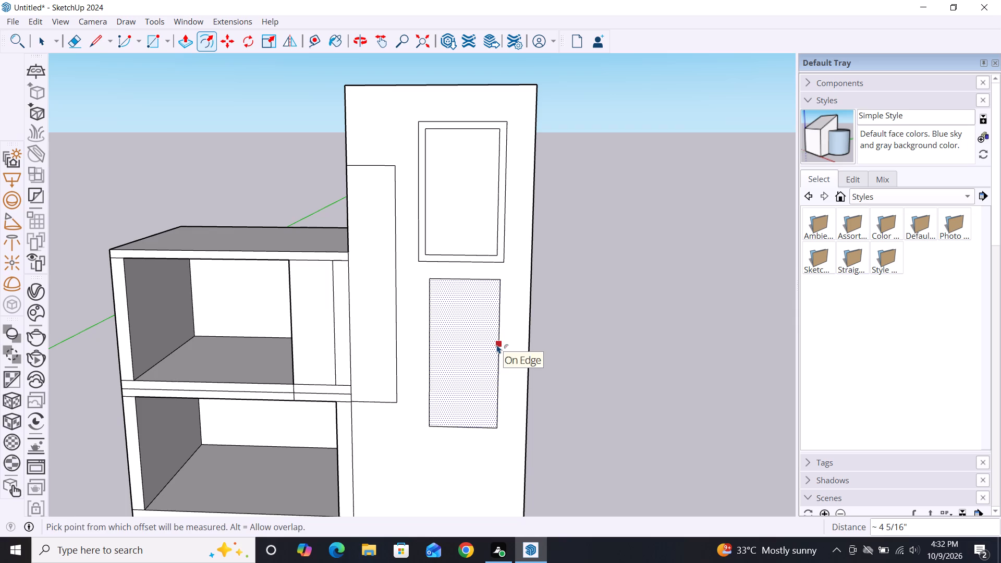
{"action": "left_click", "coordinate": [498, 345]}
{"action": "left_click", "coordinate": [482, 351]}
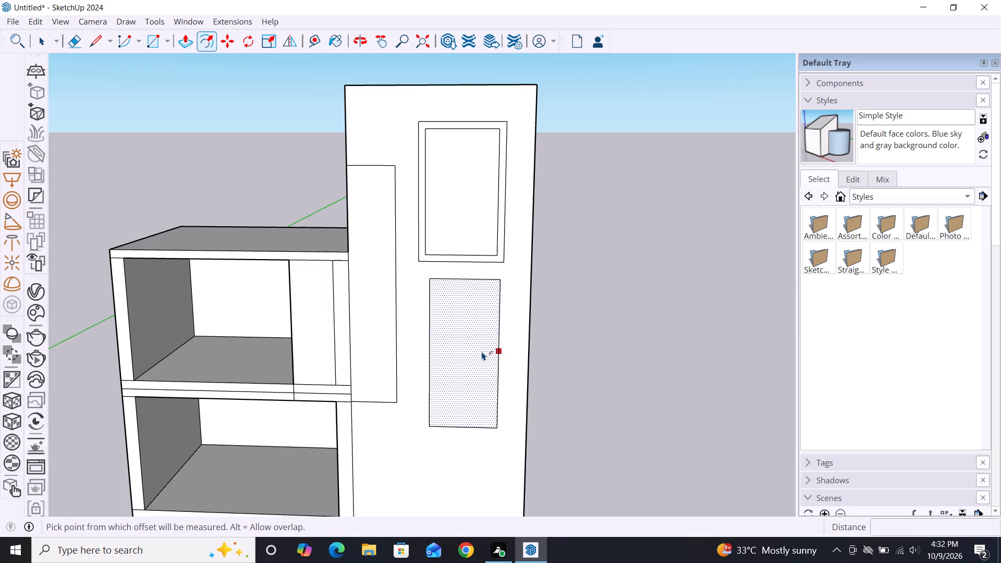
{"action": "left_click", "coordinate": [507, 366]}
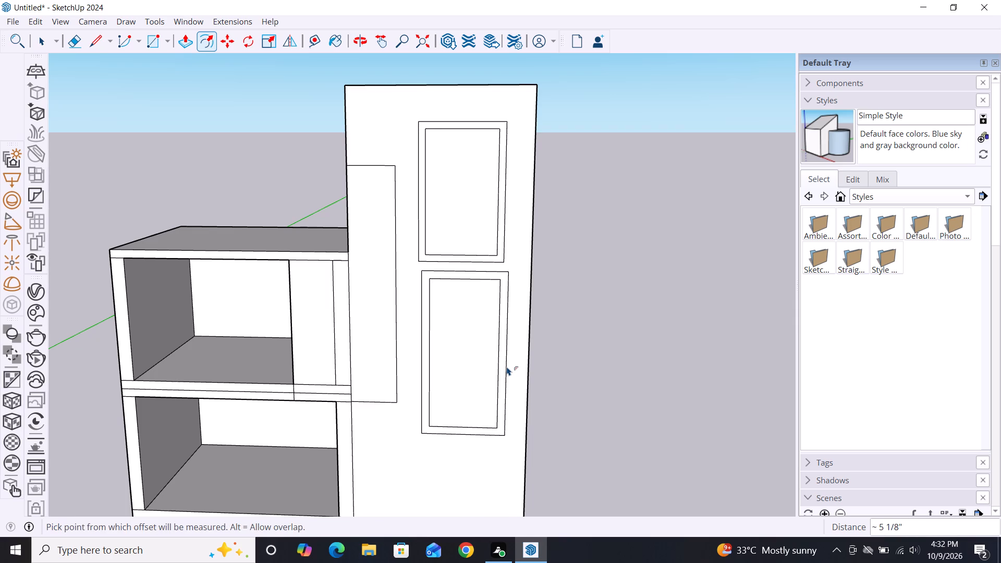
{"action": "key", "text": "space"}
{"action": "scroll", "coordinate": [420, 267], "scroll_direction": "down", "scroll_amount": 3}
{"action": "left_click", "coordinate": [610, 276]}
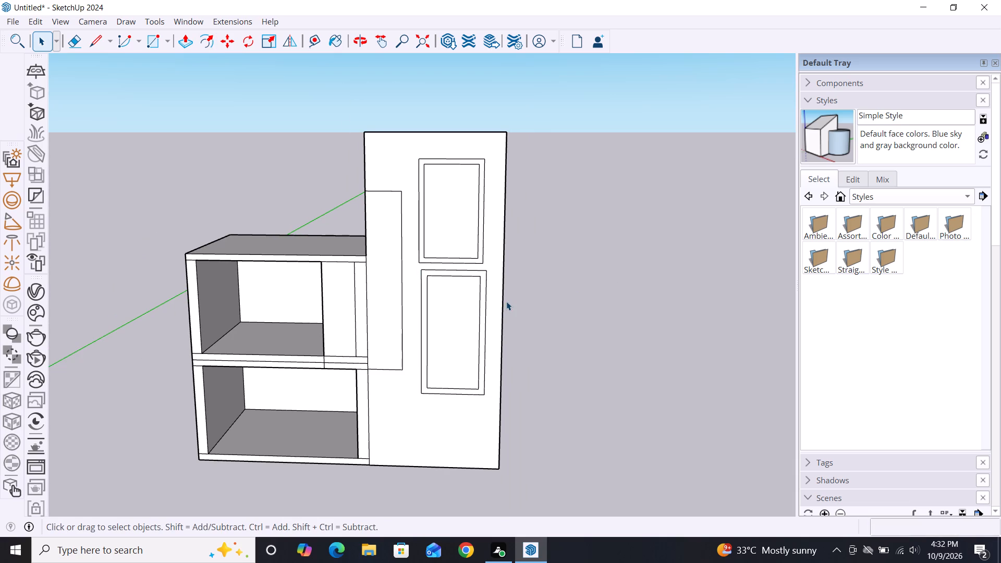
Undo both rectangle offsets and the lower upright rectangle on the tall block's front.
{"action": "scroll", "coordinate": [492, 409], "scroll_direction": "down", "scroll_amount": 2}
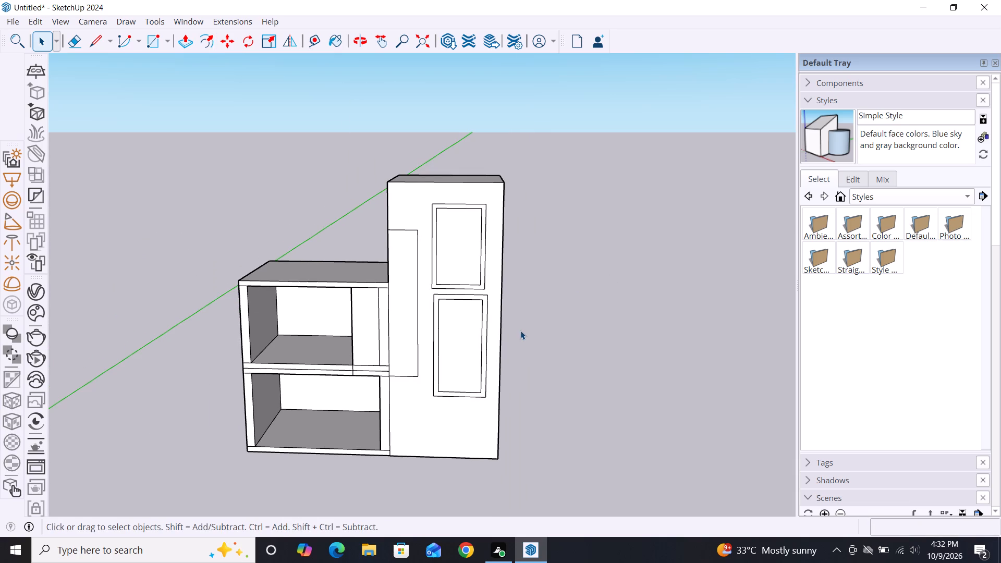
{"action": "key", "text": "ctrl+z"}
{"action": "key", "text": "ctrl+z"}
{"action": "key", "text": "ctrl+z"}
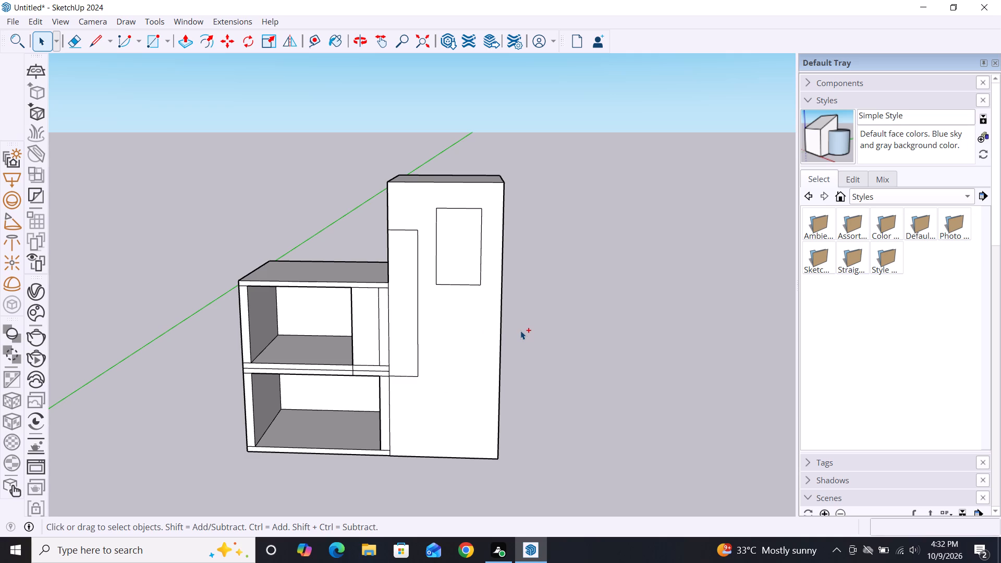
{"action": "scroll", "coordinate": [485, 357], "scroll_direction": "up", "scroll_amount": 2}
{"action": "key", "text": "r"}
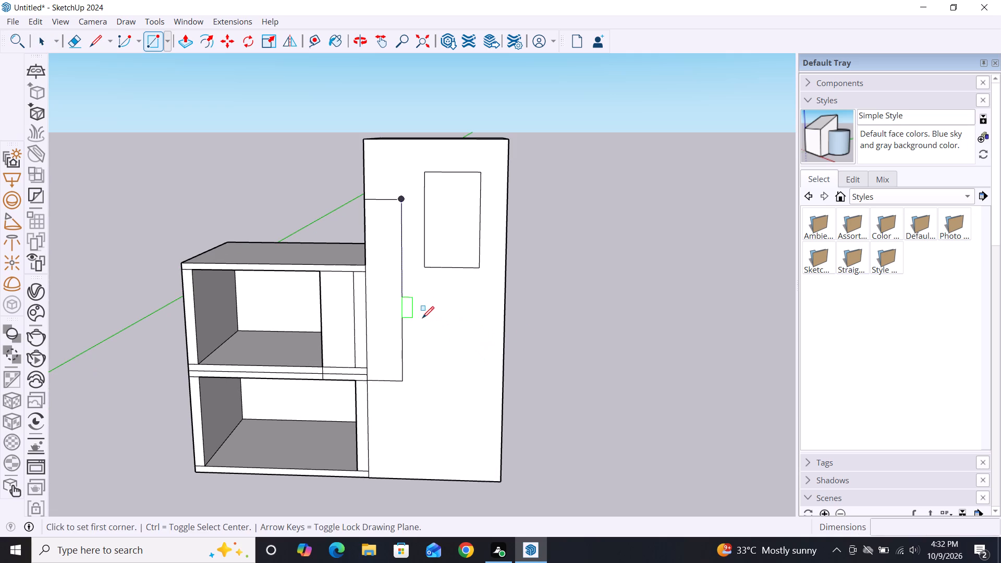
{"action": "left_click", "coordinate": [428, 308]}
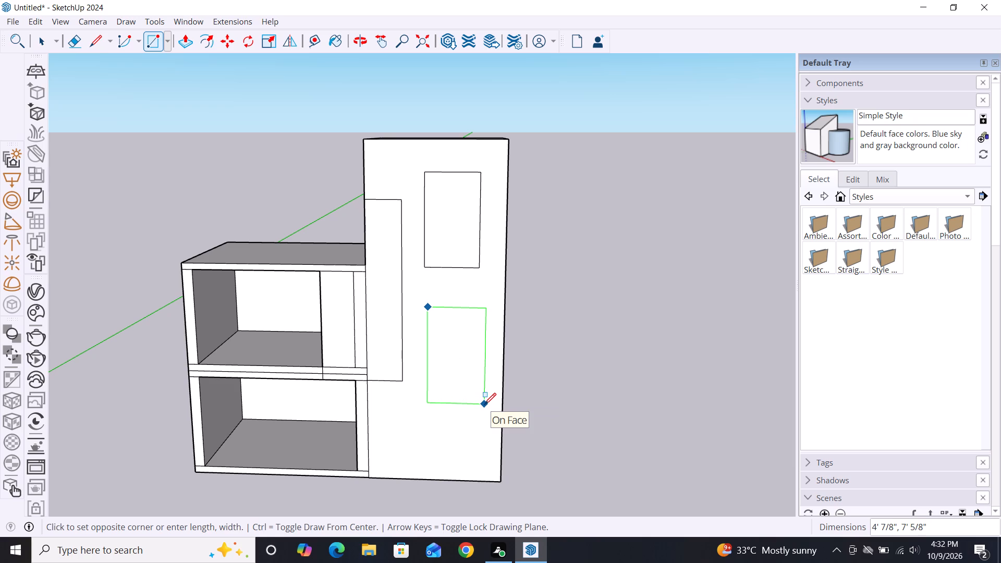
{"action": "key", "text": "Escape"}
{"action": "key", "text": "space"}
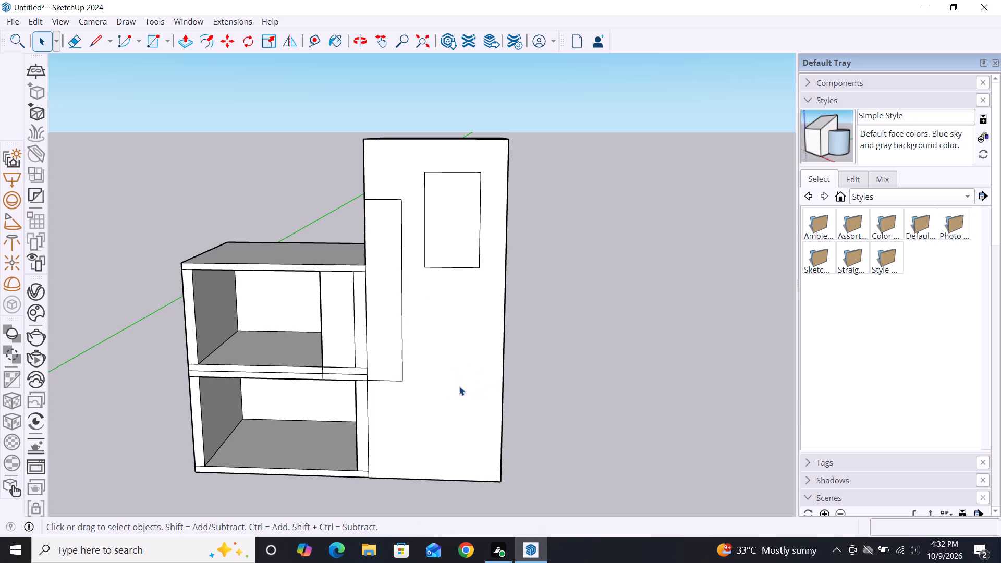
Offset the upper rectangle on the tall block's front outward by about 4 13/16" to form a frame.
{"action": "type", "text": "f"}
{"action": "left_click", "coordinate": [436, 231]}
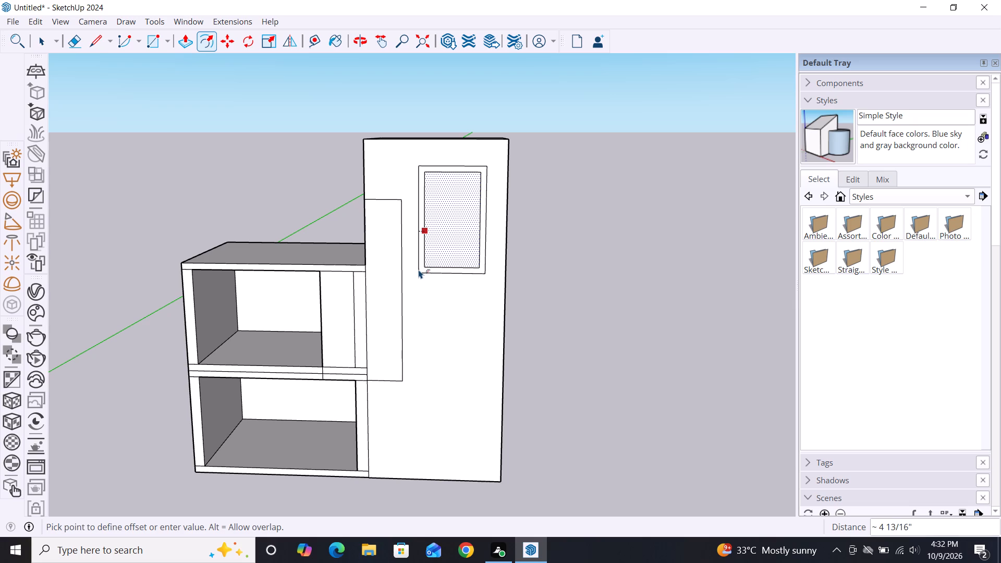
{"action": "left_click", "coordinate": [419, 272]}
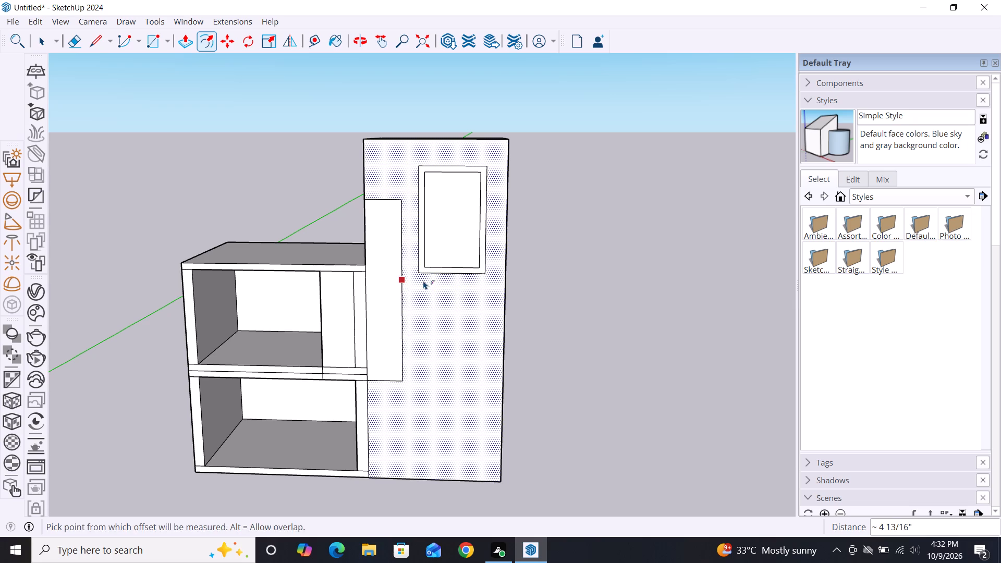
{"action": "key", "text": "space"}
{"action": "type", "text": "r"}
{"action": "key", "text": "space"}
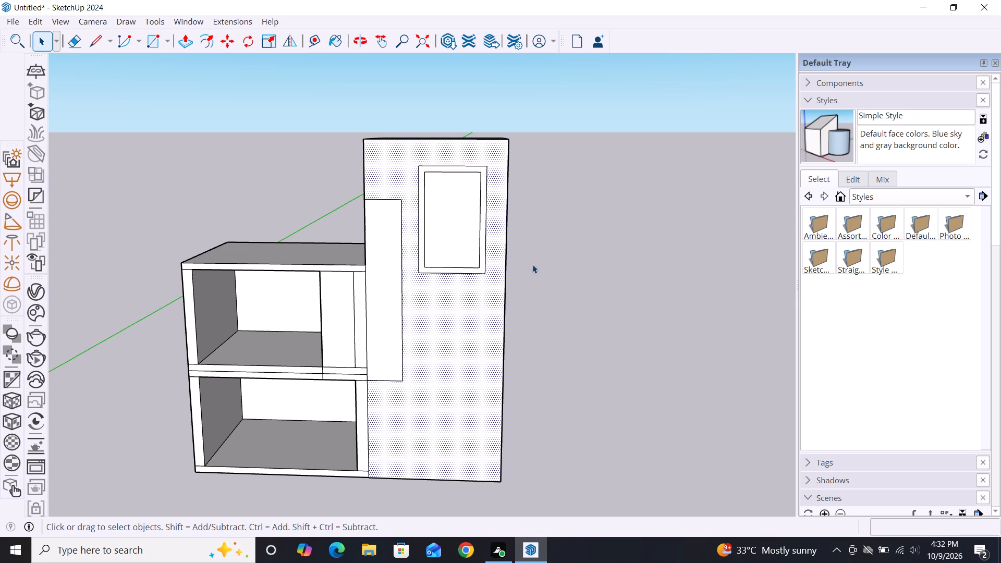
{"action": "left_click", "coordinate": [541, 266]}
Draw an upright rectangle about 4' 1 3/4" by 7' 3/4" below the framed one on the tall block's front.
{"action": "key", "text": "r"}
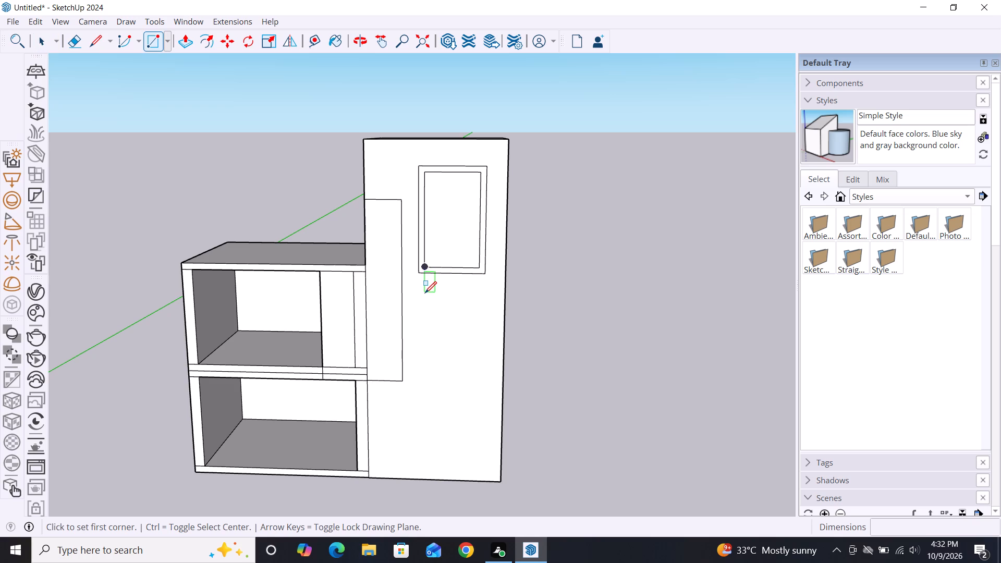
{"action": "left_click", "coordinate": [420, 323]}
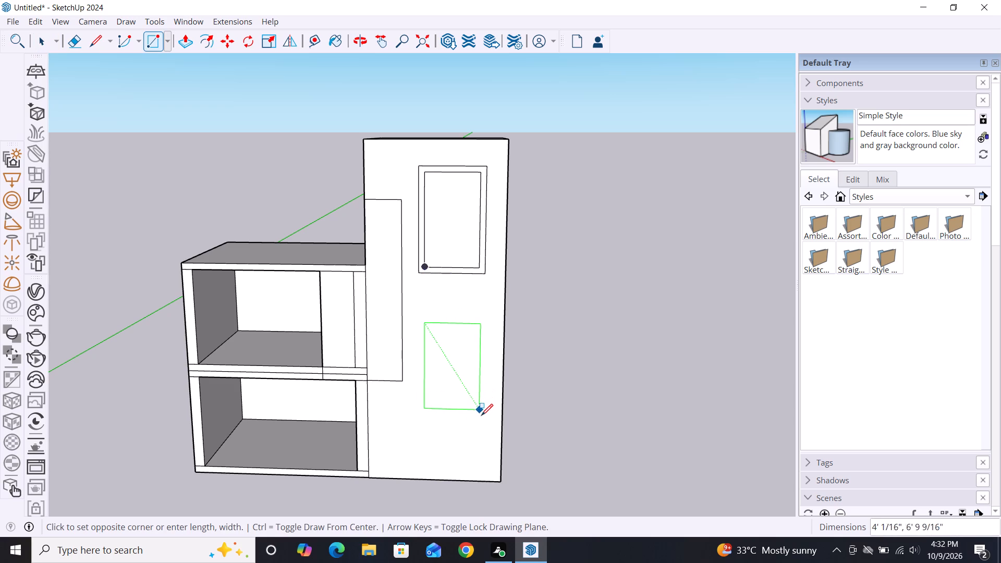
{"action": "key", "text": "Escape"}
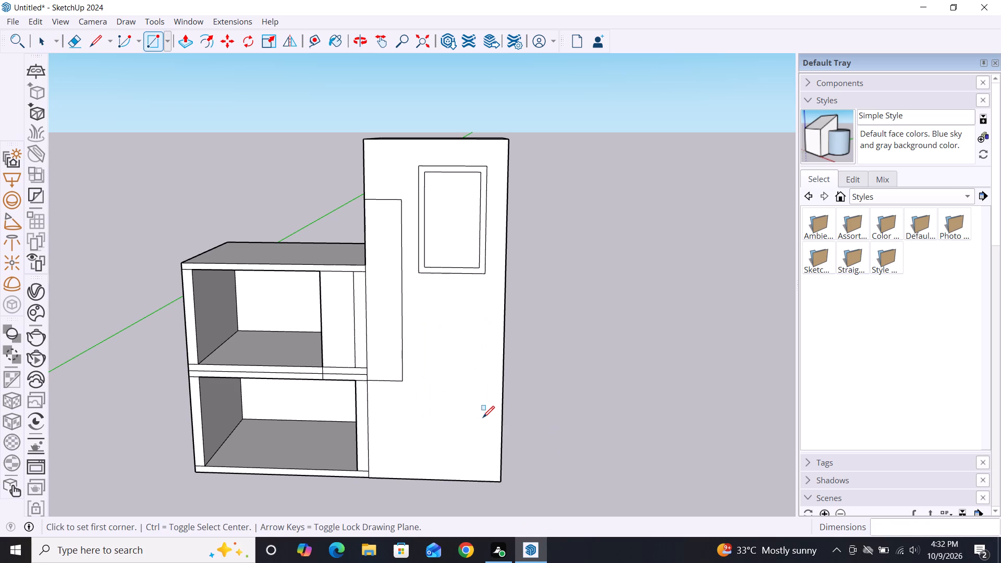
{"action": "left_click", "coordinate": [420, 310]}
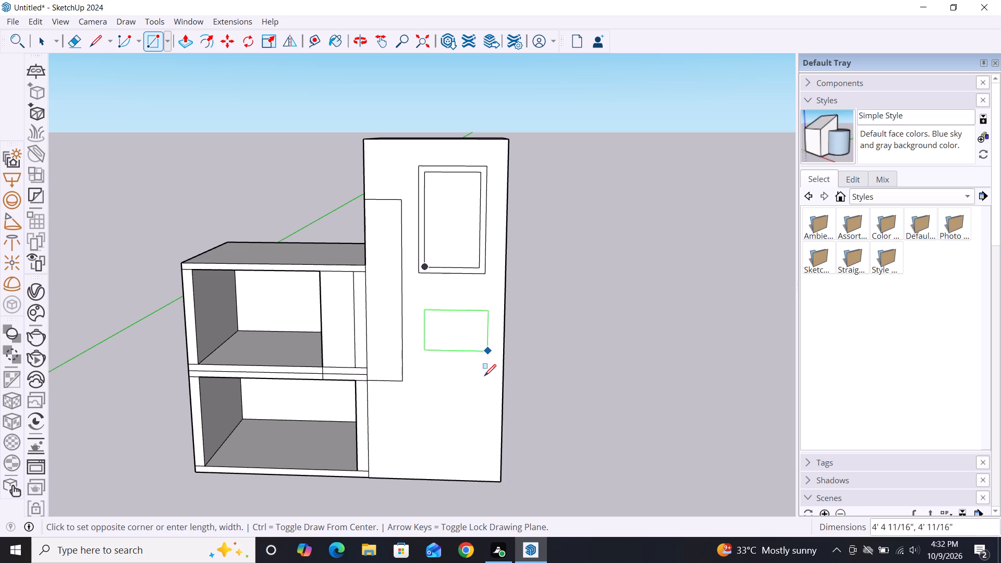
{"action": "left_click", "coordinate": [482, 406]}
{"action": "key", "text": "space"}
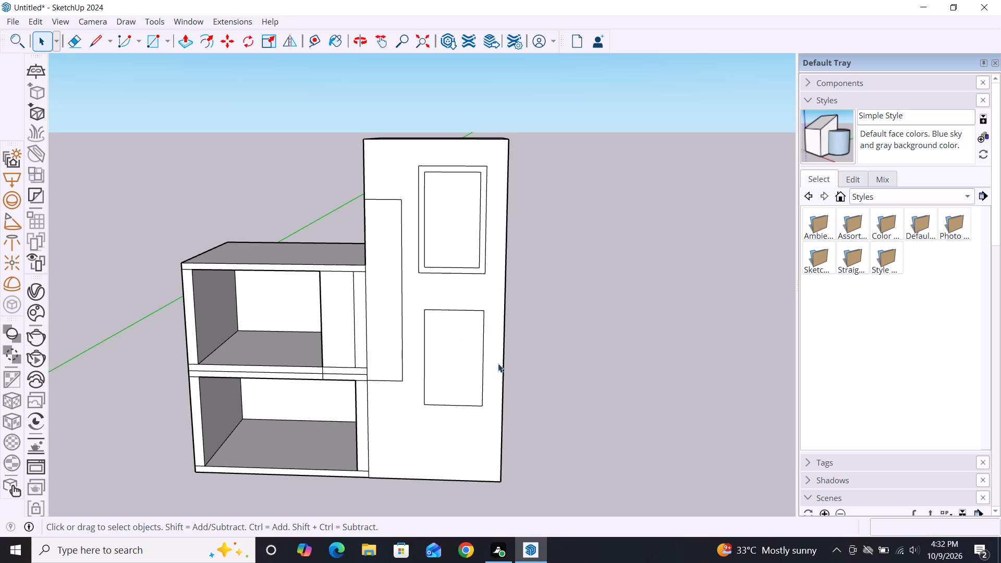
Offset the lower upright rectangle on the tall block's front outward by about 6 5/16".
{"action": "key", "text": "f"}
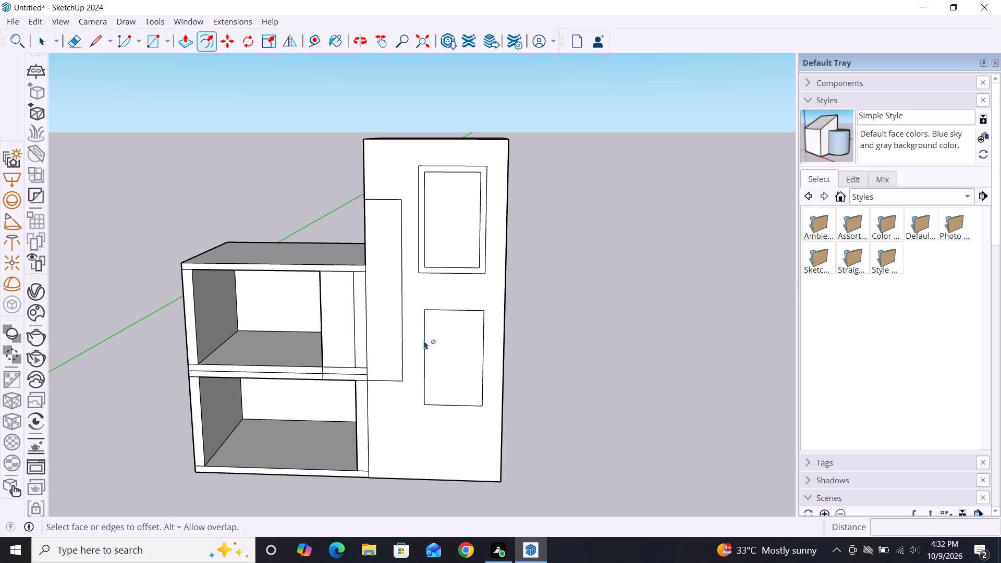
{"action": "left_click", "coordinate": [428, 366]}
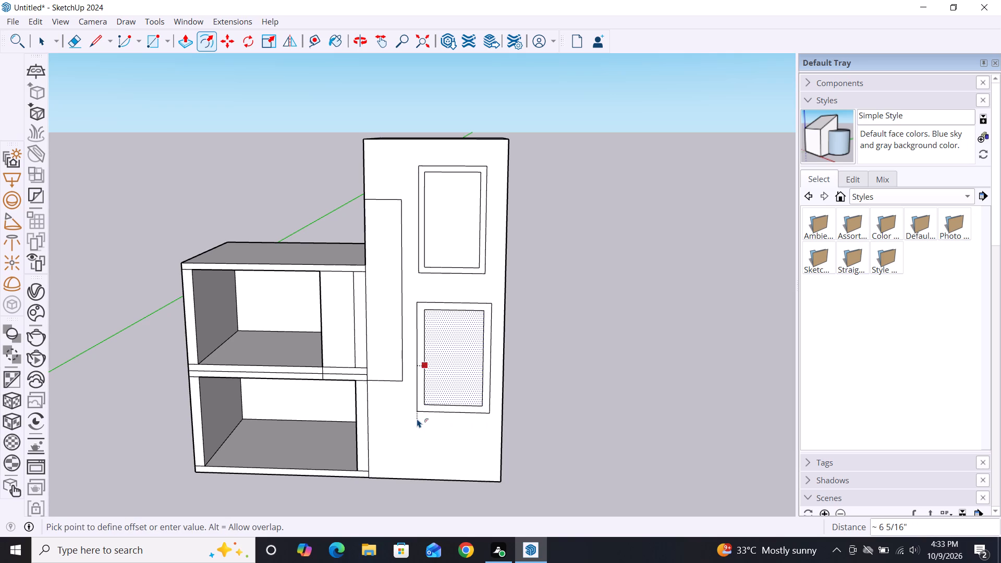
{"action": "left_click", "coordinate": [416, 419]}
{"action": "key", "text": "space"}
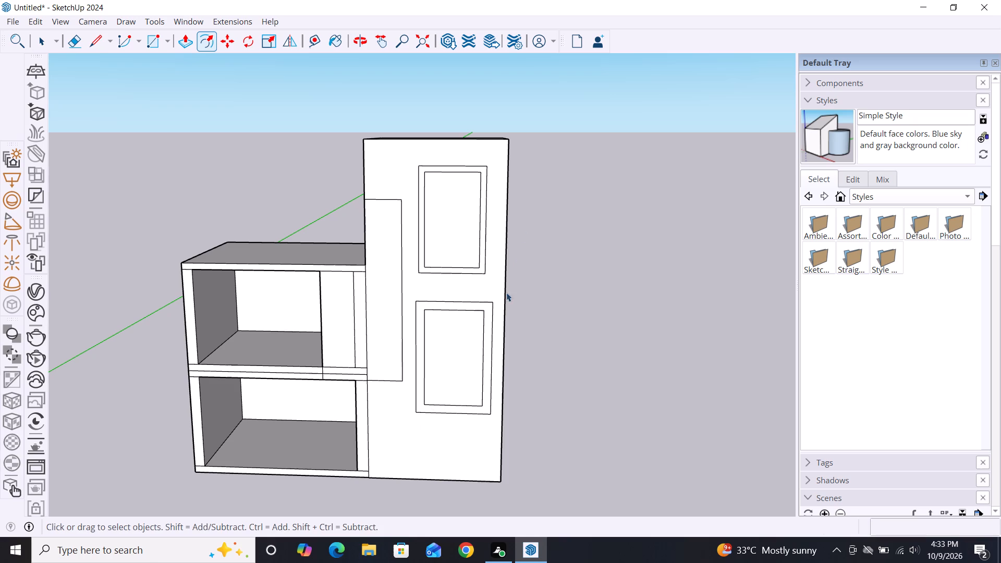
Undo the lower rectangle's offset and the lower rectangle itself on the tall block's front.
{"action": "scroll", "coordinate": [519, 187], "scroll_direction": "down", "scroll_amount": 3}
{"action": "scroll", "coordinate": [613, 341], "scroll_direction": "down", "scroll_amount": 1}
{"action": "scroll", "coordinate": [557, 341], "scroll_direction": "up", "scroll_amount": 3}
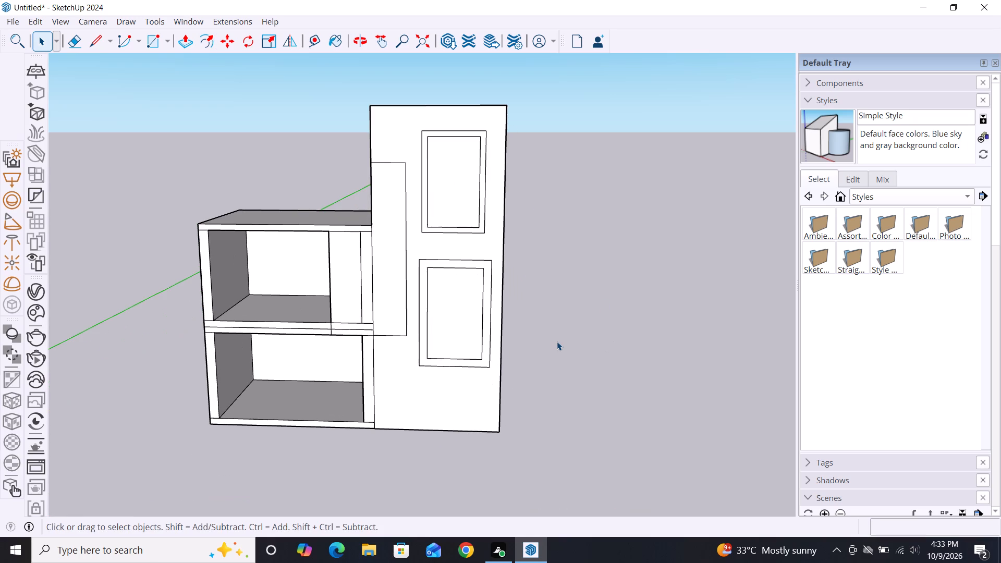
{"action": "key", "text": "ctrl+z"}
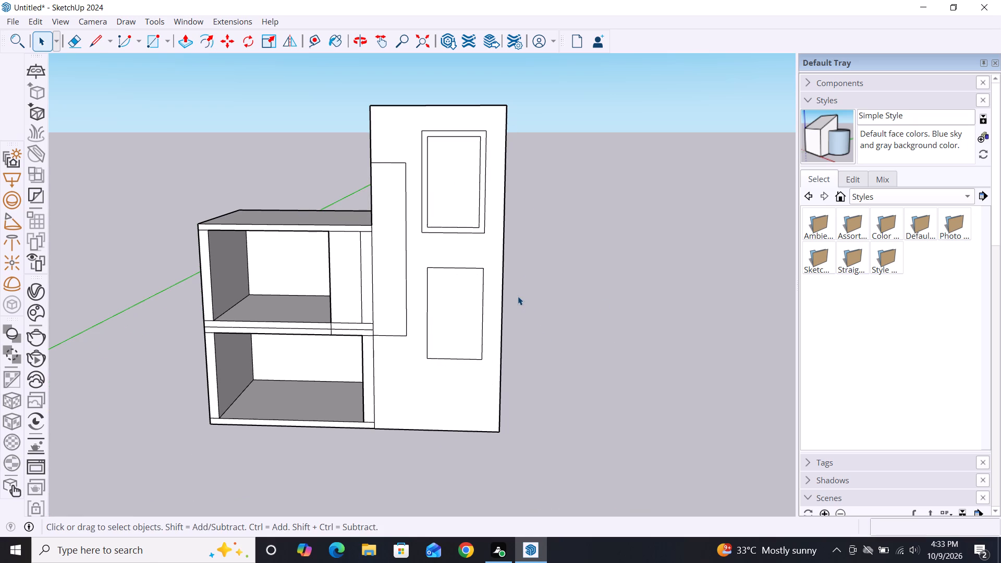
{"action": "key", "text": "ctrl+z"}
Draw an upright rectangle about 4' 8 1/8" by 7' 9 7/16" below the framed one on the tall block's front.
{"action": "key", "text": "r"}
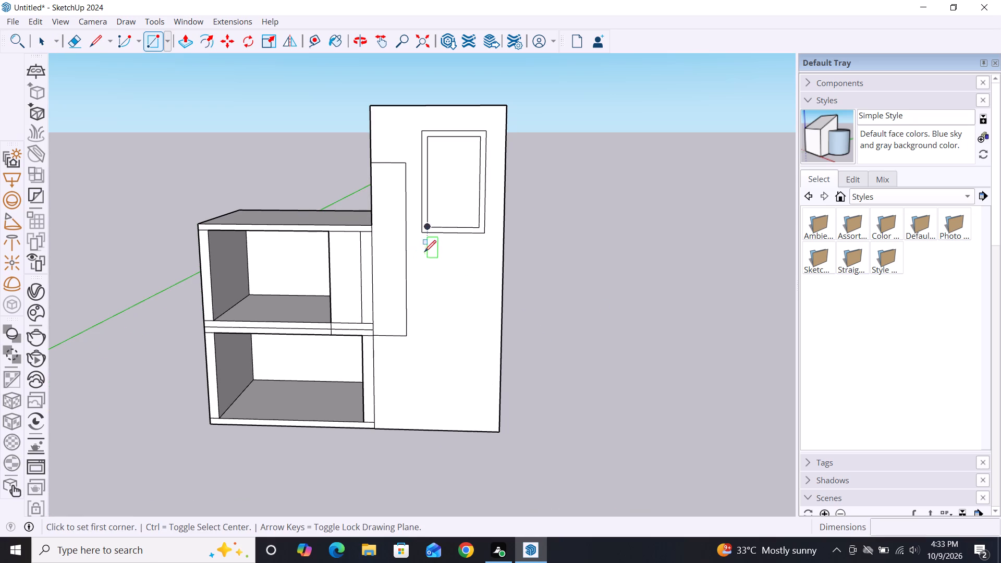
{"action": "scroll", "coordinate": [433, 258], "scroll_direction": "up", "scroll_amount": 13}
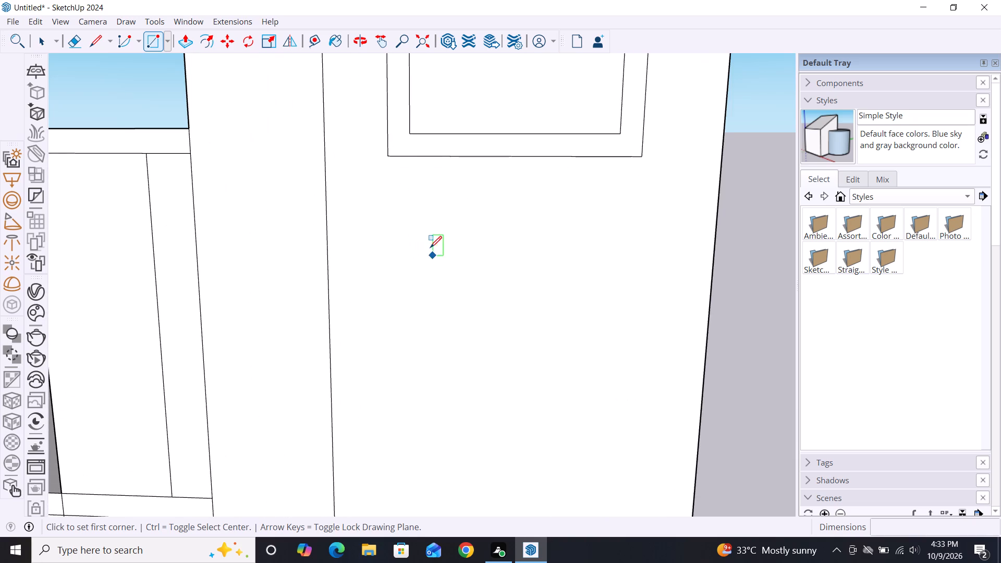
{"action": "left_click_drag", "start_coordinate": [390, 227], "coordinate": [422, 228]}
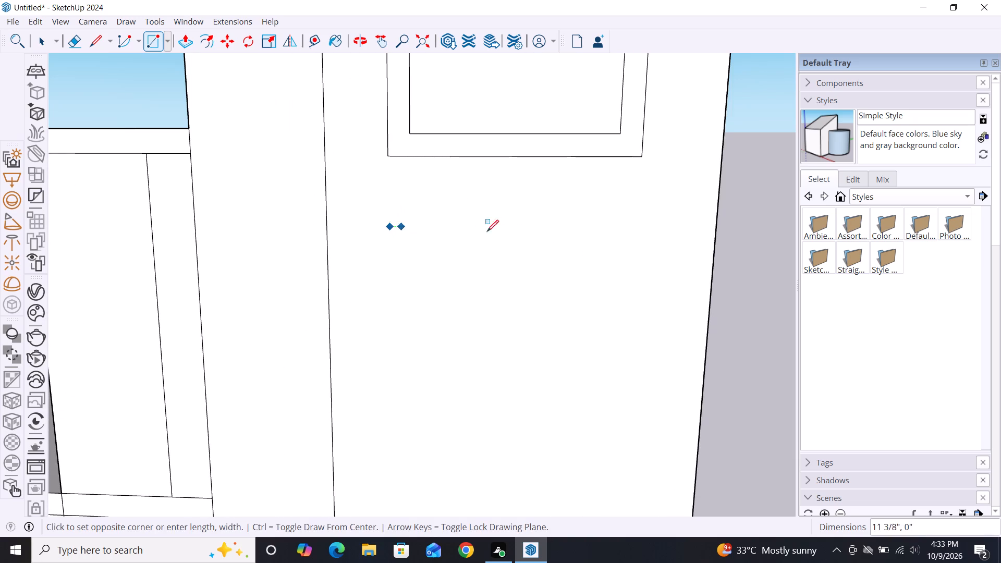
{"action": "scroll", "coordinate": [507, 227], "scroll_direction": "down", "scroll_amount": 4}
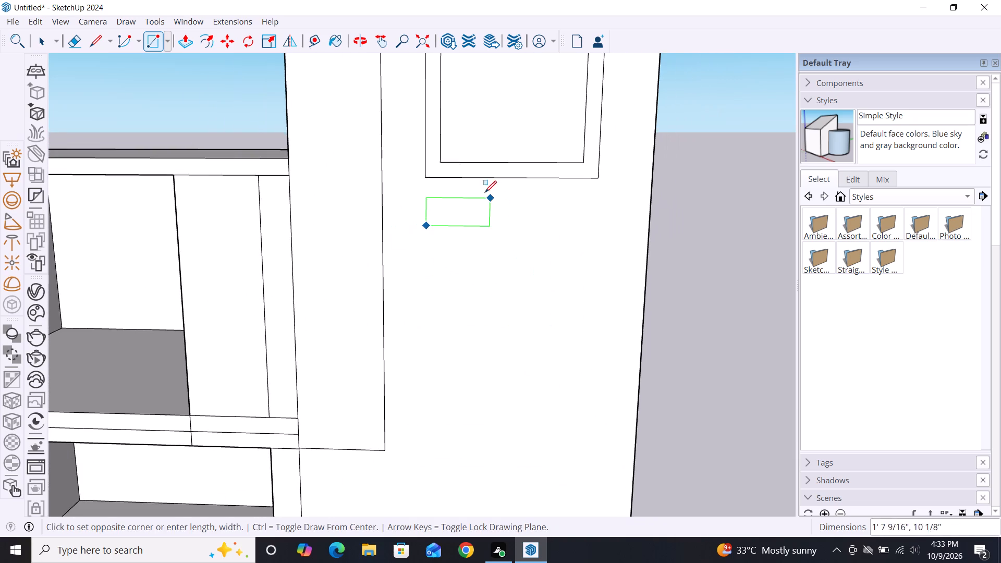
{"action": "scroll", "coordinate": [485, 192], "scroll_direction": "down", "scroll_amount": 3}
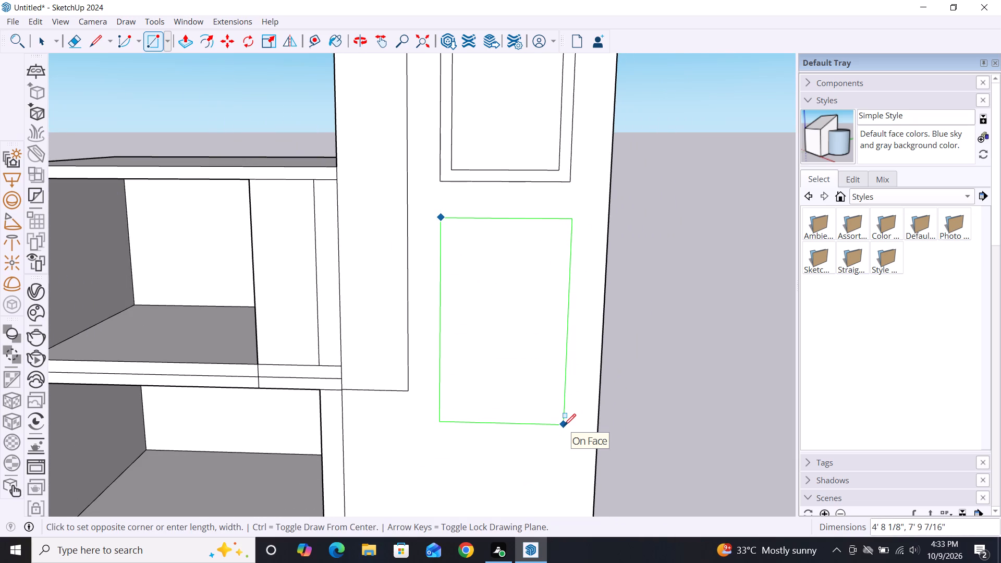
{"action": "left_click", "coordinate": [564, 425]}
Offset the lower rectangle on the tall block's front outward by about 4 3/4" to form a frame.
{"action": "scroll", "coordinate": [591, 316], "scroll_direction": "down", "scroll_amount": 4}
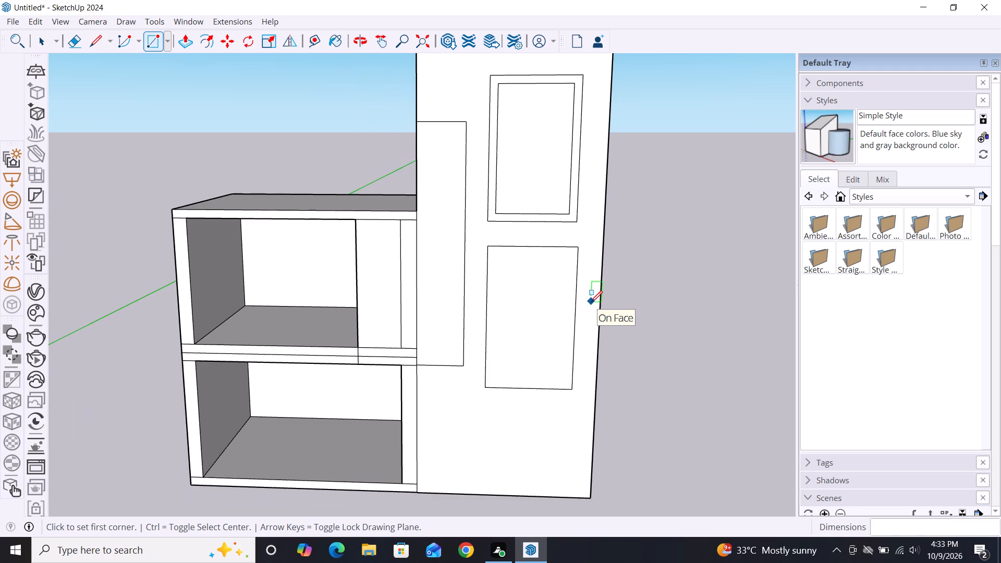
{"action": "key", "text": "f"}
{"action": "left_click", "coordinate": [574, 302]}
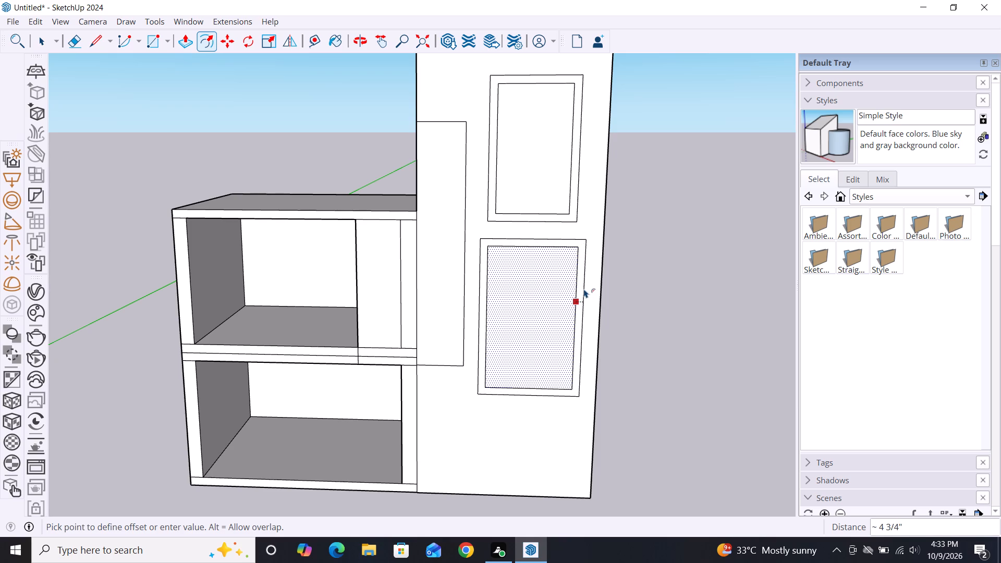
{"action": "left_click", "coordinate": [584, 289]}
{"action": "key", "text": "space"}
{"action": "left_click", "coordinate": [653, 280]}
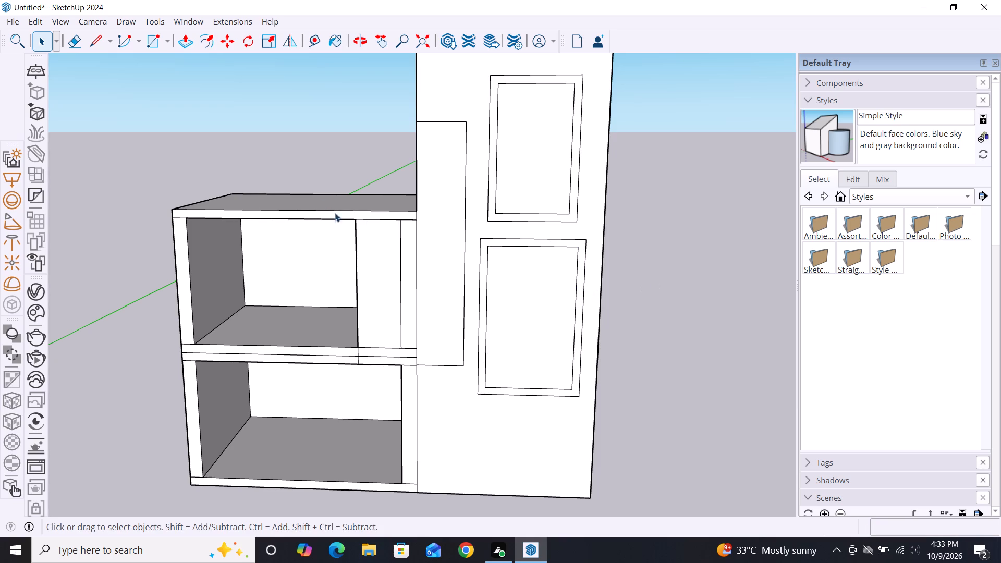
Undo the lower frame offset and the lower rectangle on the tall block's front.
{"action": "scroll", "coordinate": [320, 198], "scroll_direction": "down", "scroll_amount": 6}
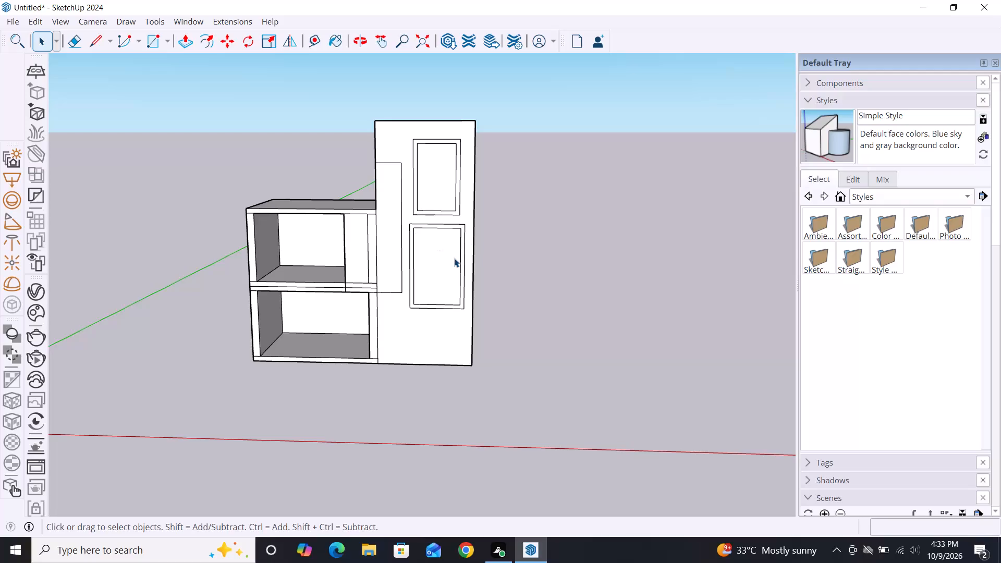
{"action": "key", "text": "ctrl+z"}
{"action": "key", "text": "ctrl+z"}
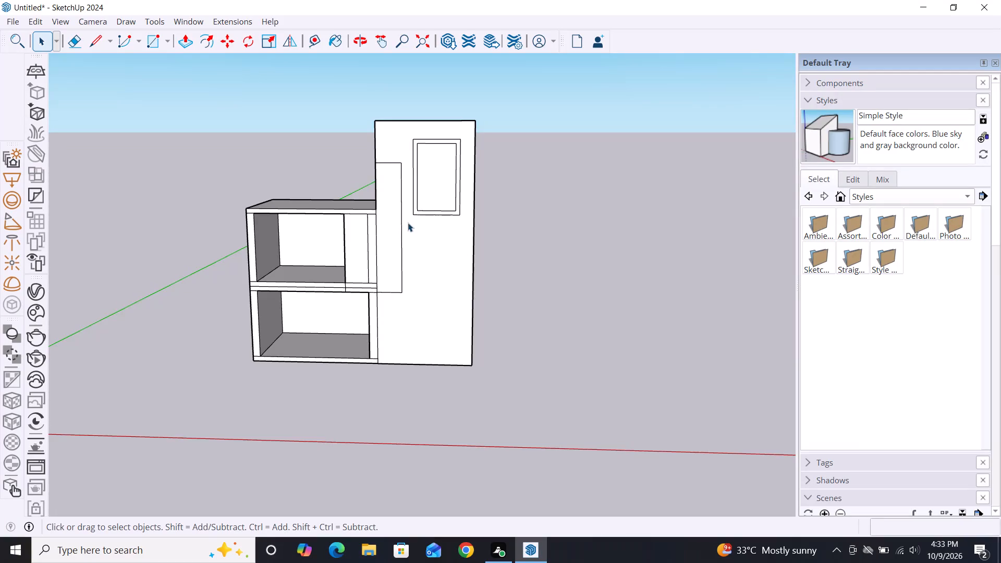
Draw an upright rectangle about 4' 5 1/8" by 7' 6 5/16" below the framed one on the tall block's front.
{"action": "scroll", "coordinate": [426, 210], "scroll_direction": "up", "scroll_amount": 8}
{"action": "key", "text": "r"}
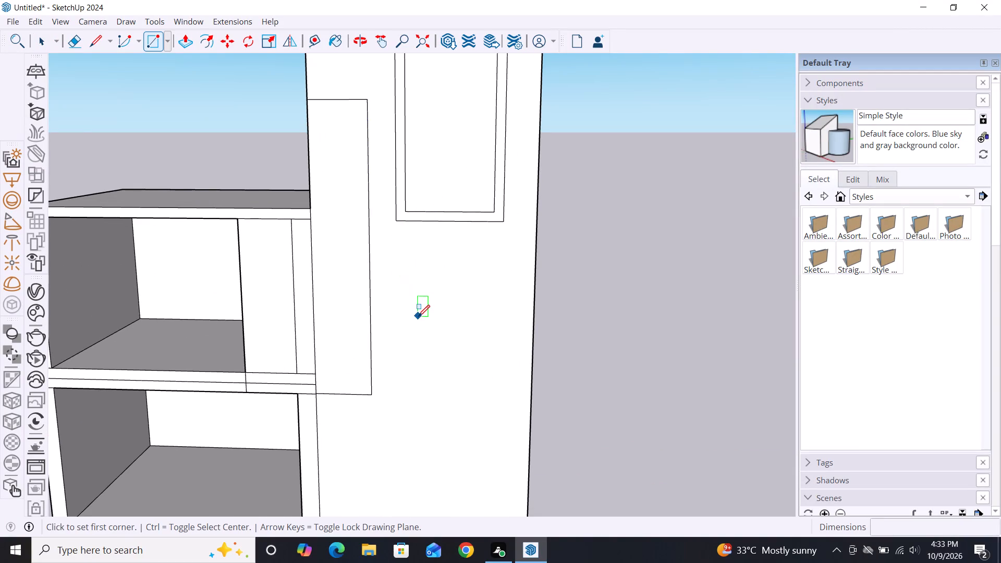
{"action": "left_click", "coordinate": [401, 270]}
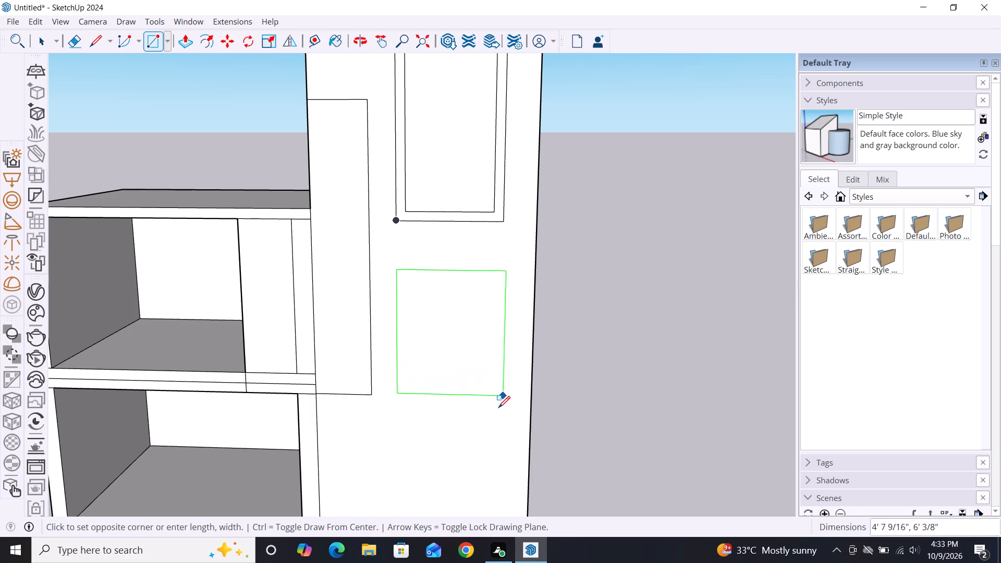
{"action": "left_click", "coordinate": [493, 437]}
Offset the lower rectangle on the tall block's front outward to form a frame similar to the upper one.
{"action": "key", "text": "f"}
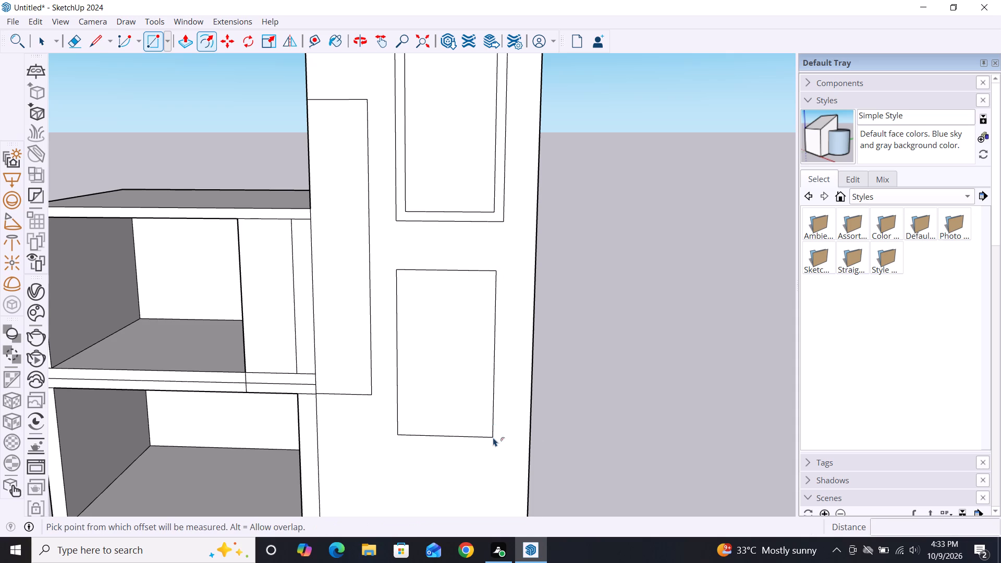
{"action": "left_click", "coordinate": [486, 382]}
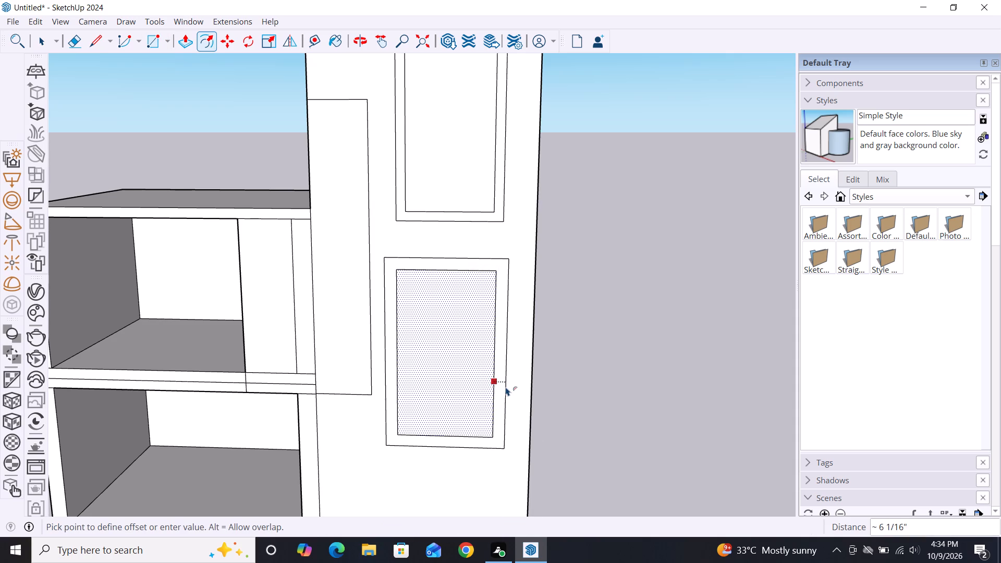
{"action": "left_click", "coordinate": [504, 387]}
{"action": "key", "text": "space"}
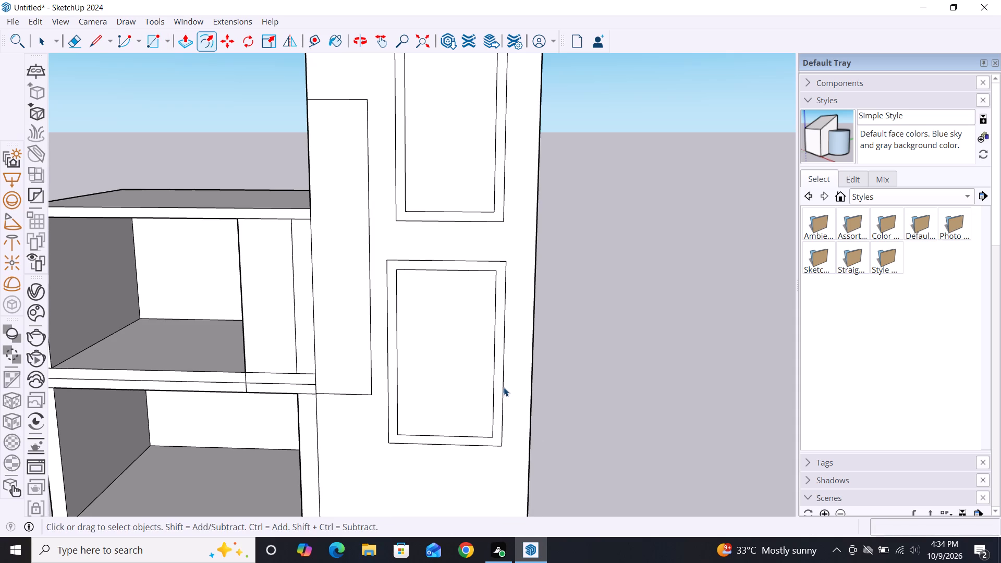
Erase the horizontal edge dividing the tall block's outer side face so it becomes a single face.
{"action": "scroll", "coordinate": [315, 194], "scroll_direction": "down", "scroll_amount": 4}
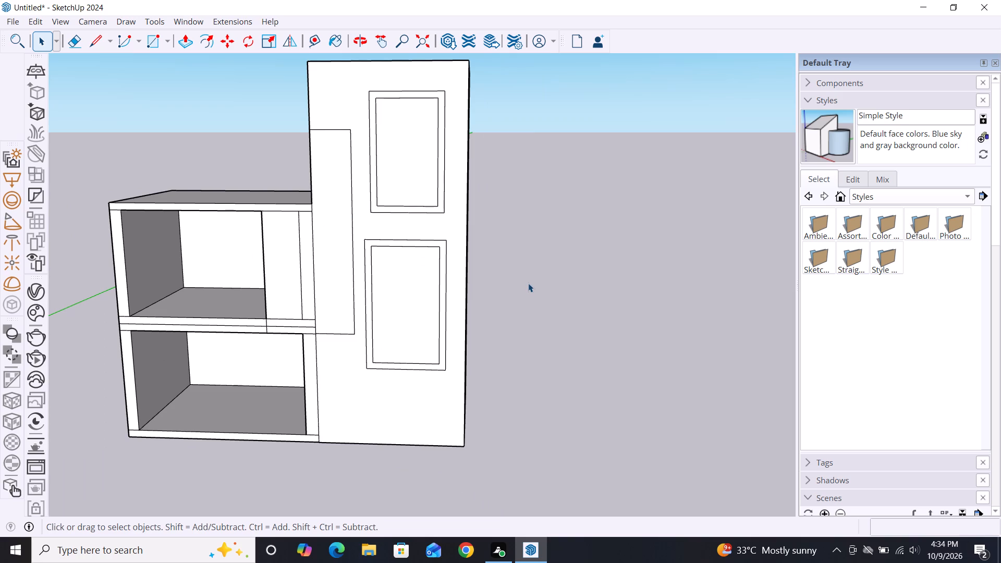
{"action": "scroll", "coordinate": [189, 130], "scroll_direction": "down", "scroll_amount": 3}
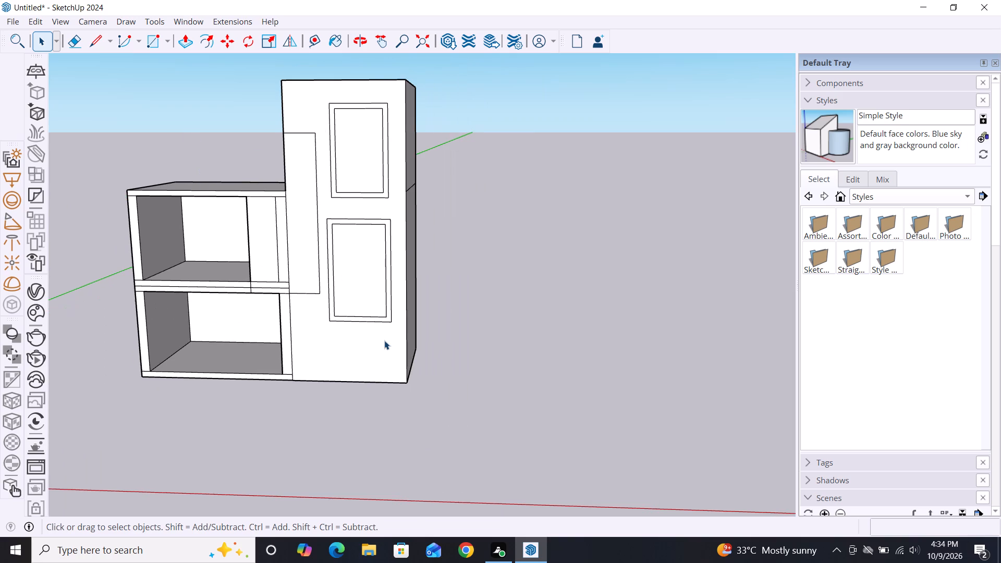
{"action": "middle_click_drag", "start_coordinate": [384, 340], "coordinate": [452, 332]}
{"action": "scroll", "coordinate": [437, 232], "scroll_direction": "down", "scroll_amount": 2}
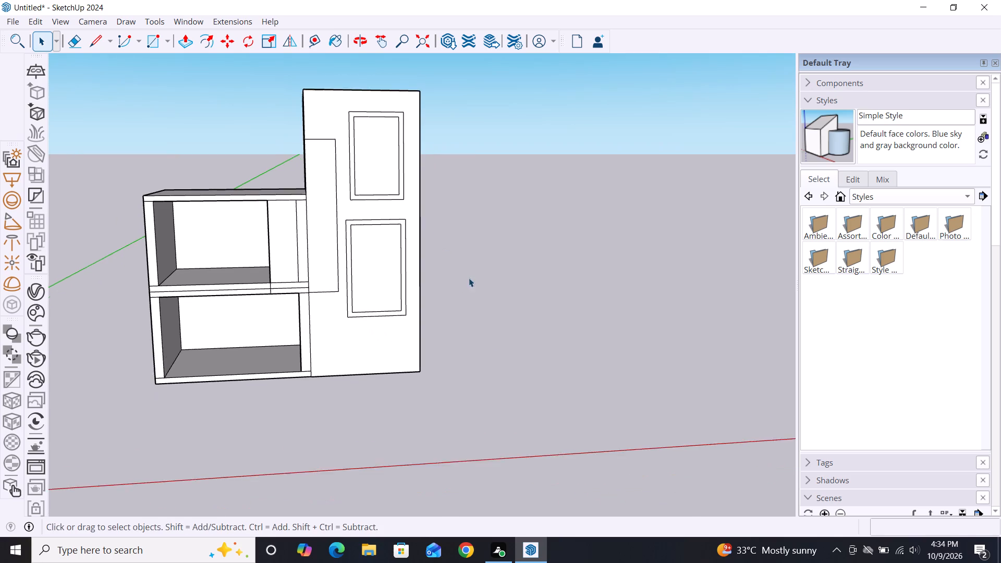
{"action": "middle_click_drag", "start_coordinate": [502, 369], "coordinate": [301, 368]}
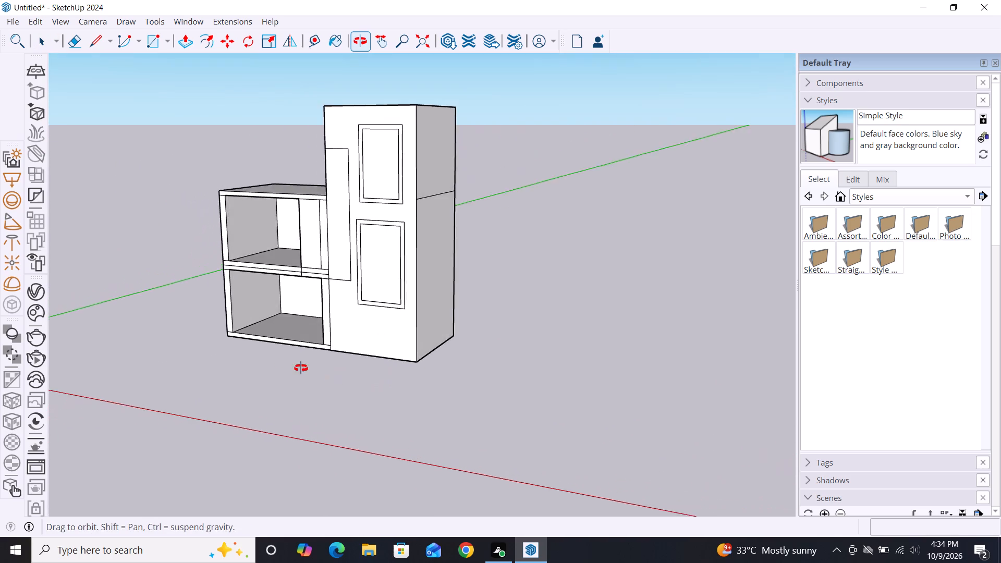
{"action": "middle_click_drag", "start_coordinate": [301, 368], "coordinate": [212, 358]}
{"action": "scroll", "coordinate": [484, 296], "scroll_direction": "up", "scroll_amount": 3}
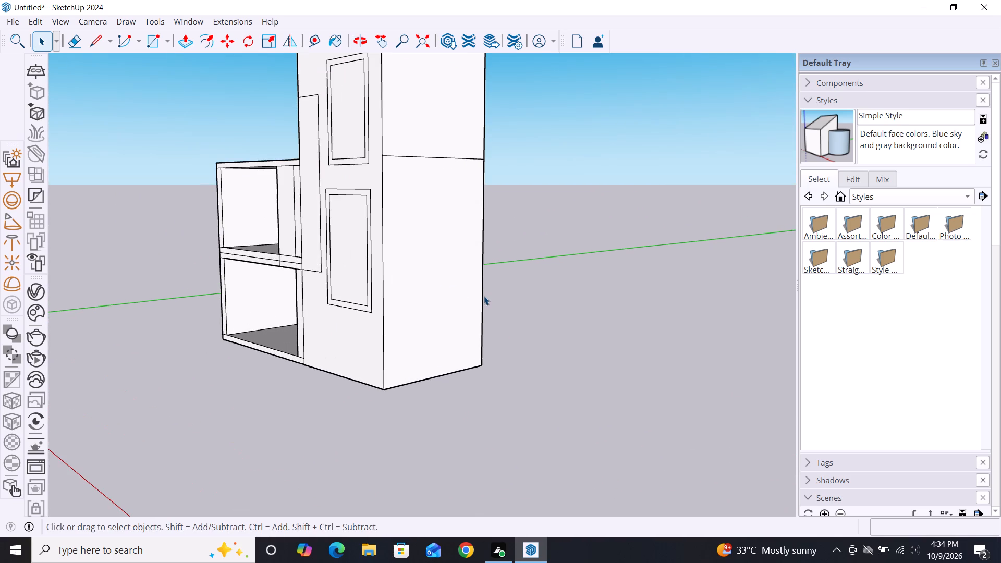
{"action": "key", "text": "p"}
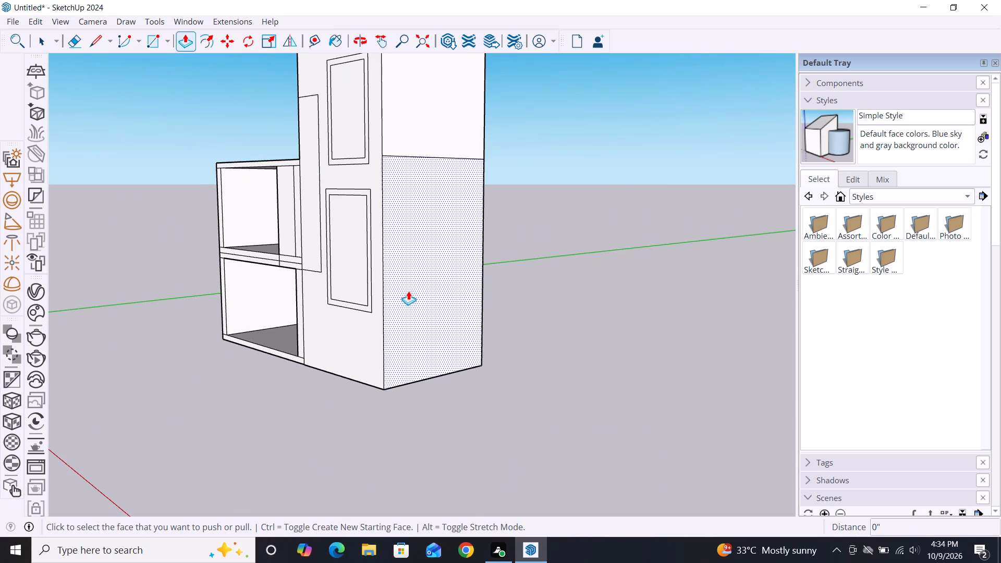
{"action": "scroll", "coordinate": [556, 288], "scroll_direction": "up", "scroll_amount": 1}
{"action": "scroll", "coordinate": [561, 300], "scroll_direction": "down", "scroll_amount": 3}
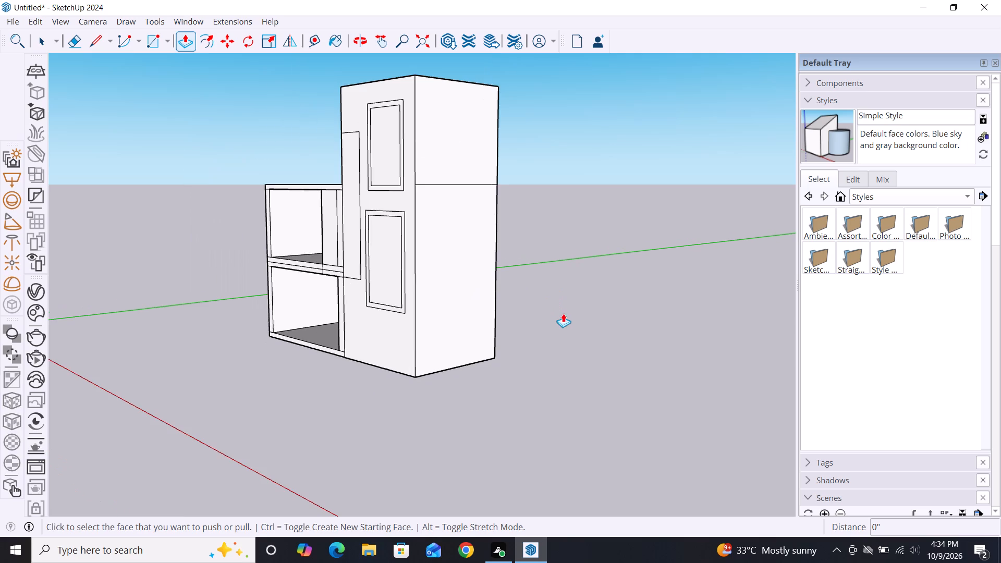
{"action": "scroll", "coordinate": [451, 138], "scroll_direction": "up", "scroll_amount": 1}
{"action": "key", "text": "space"}
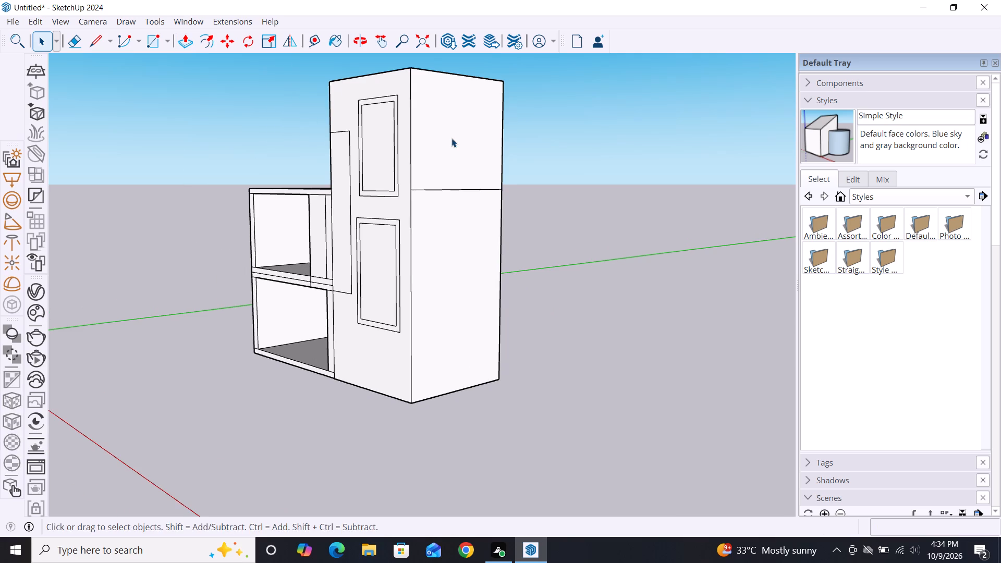
{"action": "key", "text": "e"}
{"action": "left_click", "coordinate": [446, 191]}
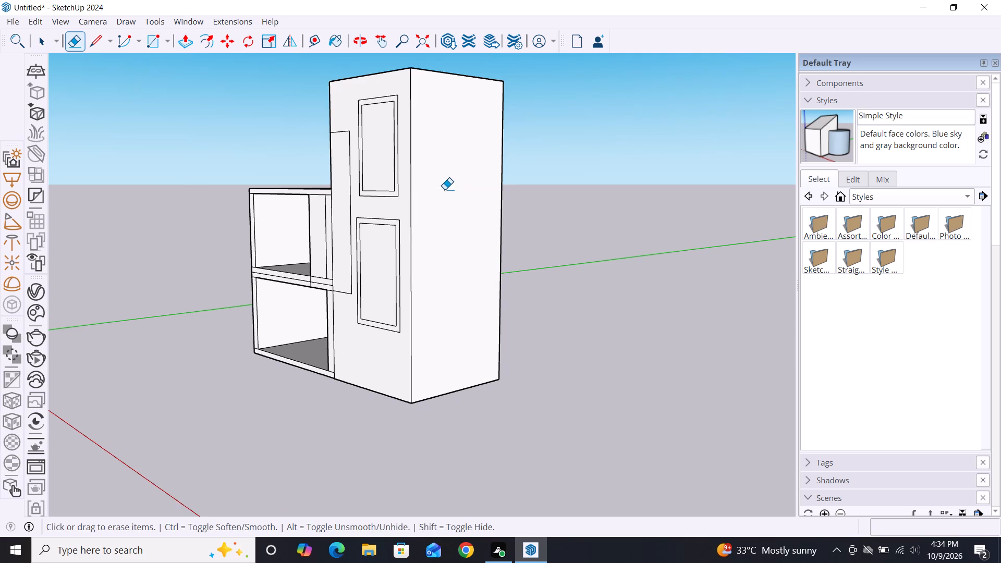
Push/Pull the tall block's outer side face outward by about 3' 2 9/16" to widen the block.
{"action": "key", "text": "p"}
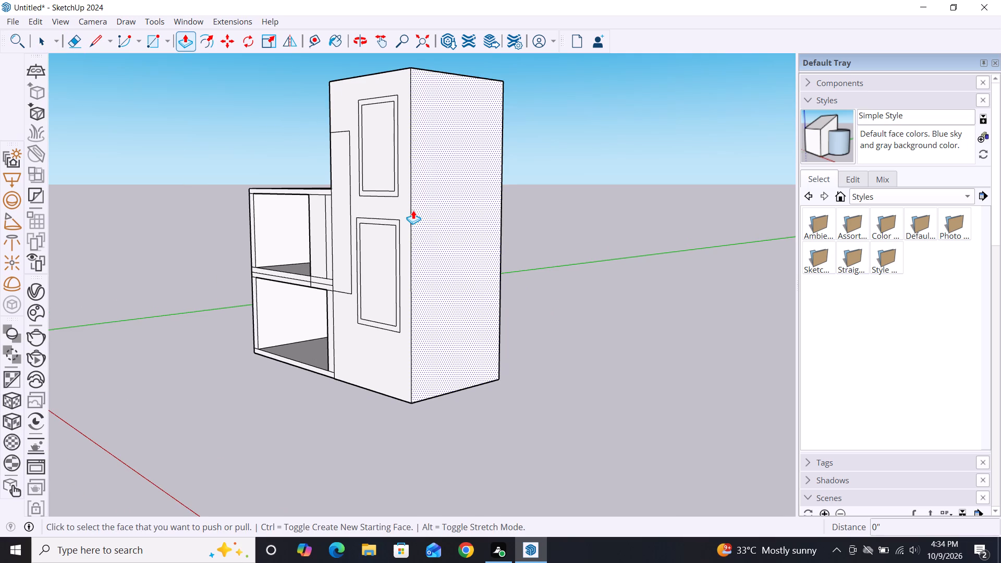
{"action": "left_click", "coordinate": [432, 212]}
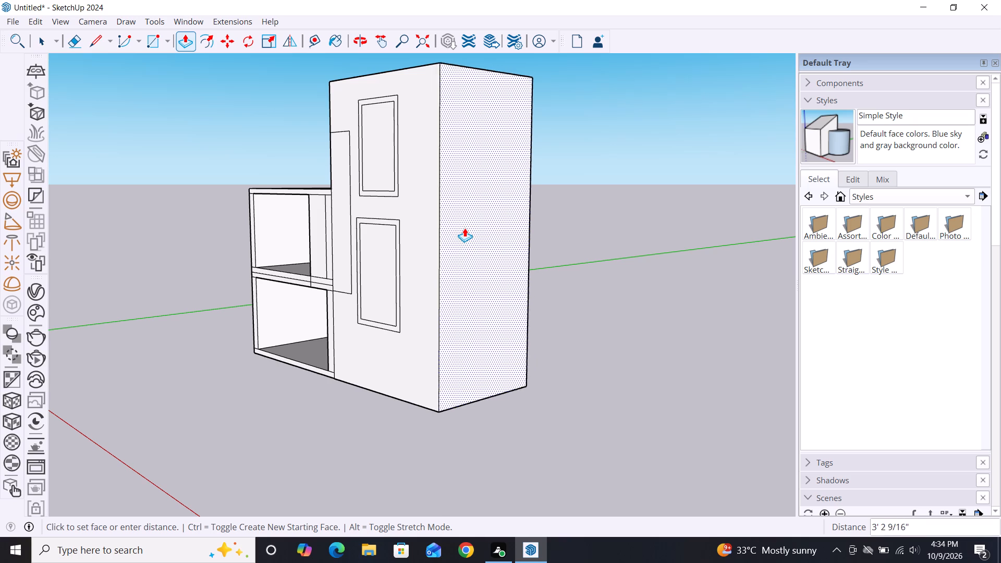
{"action": "left_click", "coordinate": [460, 228]}
{"action": "key", "text": "space"}
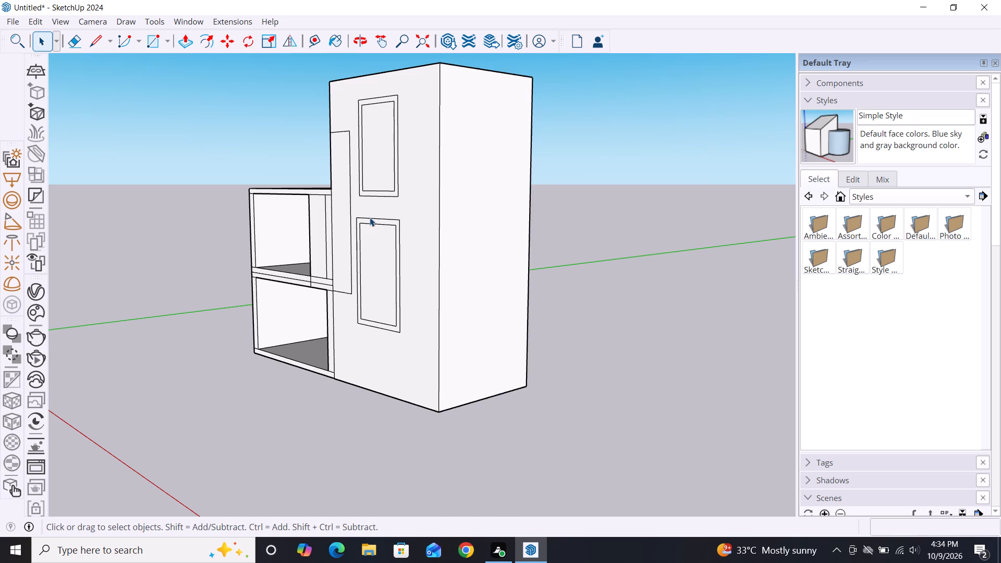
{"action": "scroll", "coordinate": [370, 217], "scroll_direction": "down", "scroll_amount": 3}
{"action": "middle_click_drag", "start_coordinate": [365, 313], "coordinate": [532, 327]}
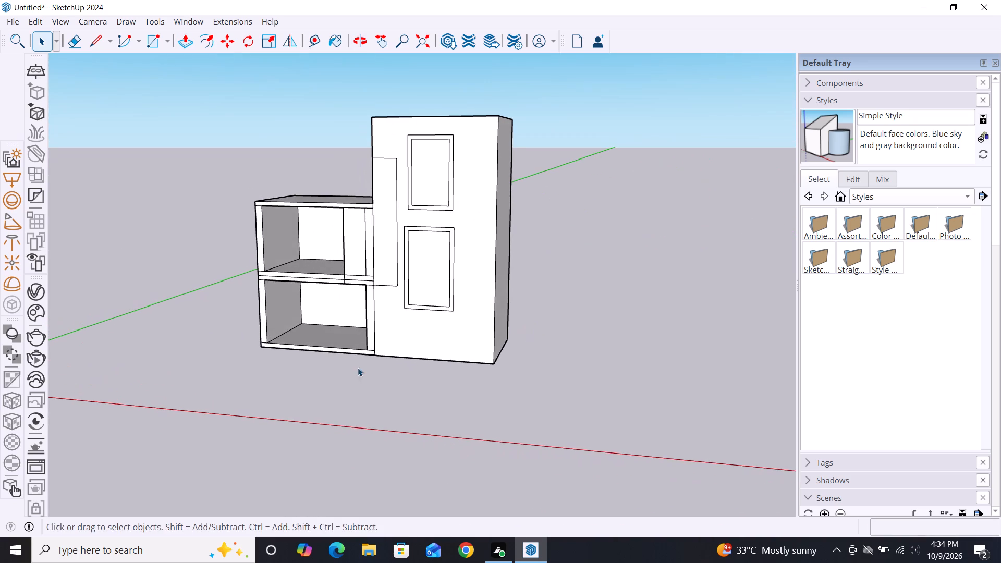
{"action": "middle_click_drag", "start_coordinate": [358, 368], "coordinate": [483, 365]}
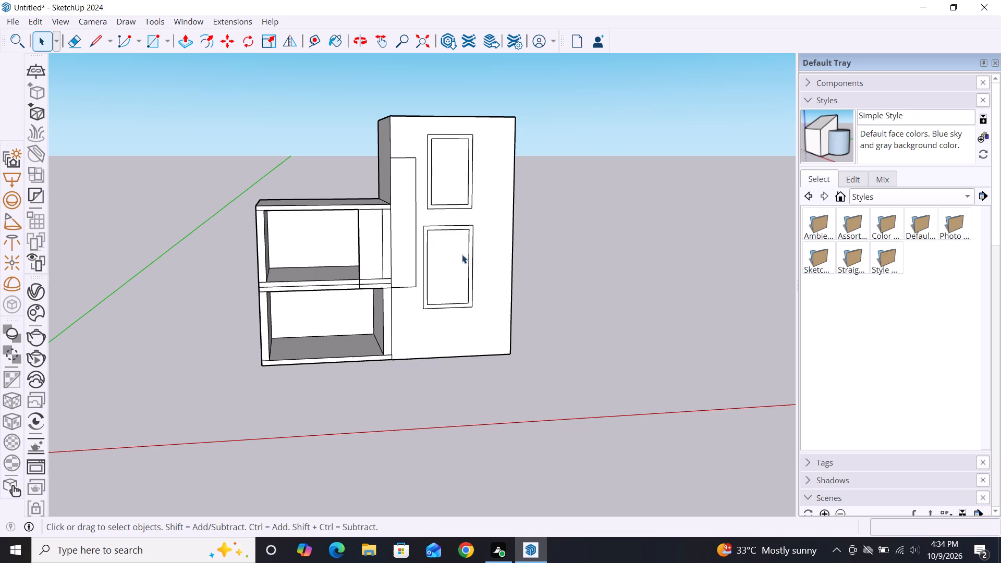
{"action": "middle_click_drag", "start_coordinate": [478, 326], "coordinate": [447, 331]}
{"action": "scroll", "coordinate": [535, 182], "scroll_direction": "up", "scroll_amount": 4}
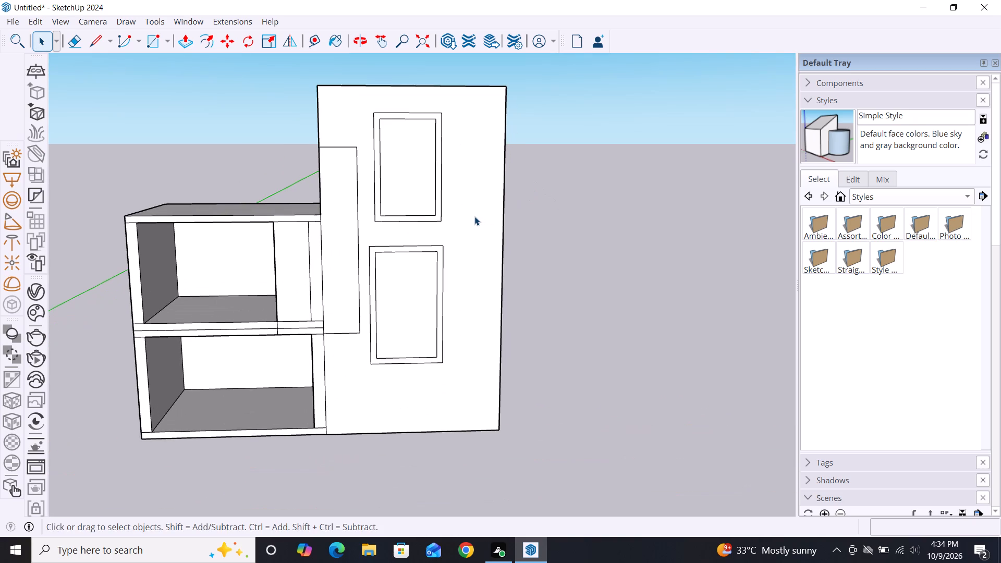
Undo the tall block's widening, the side edge erasure, the lower frame's offset and the lower rectangle on its front.
{"action": "scroll", "coordinate": [474, 216], "scroll_direction": "up", "scroll_amount": 4}
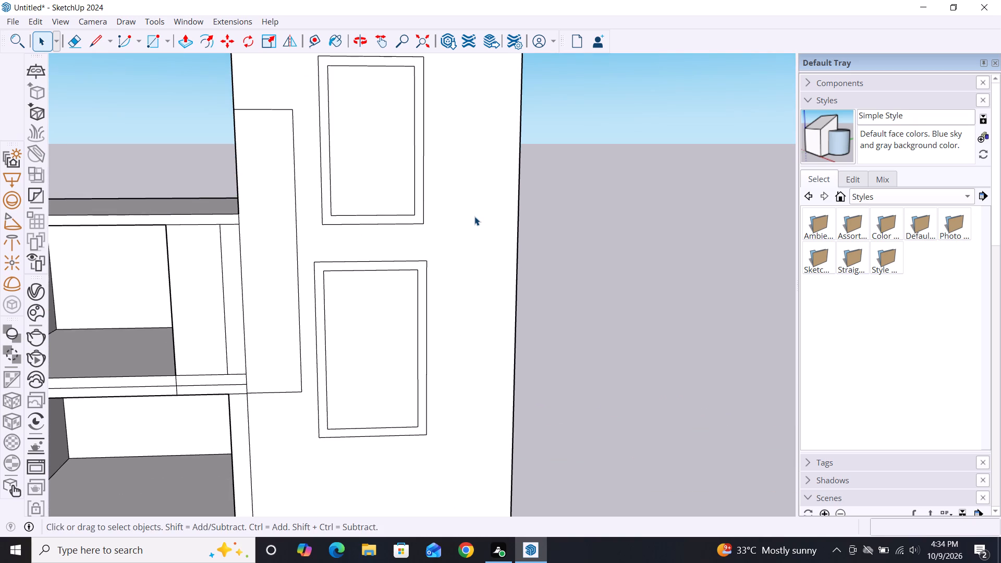
{"action": "key", "text": "ctrl+z"}
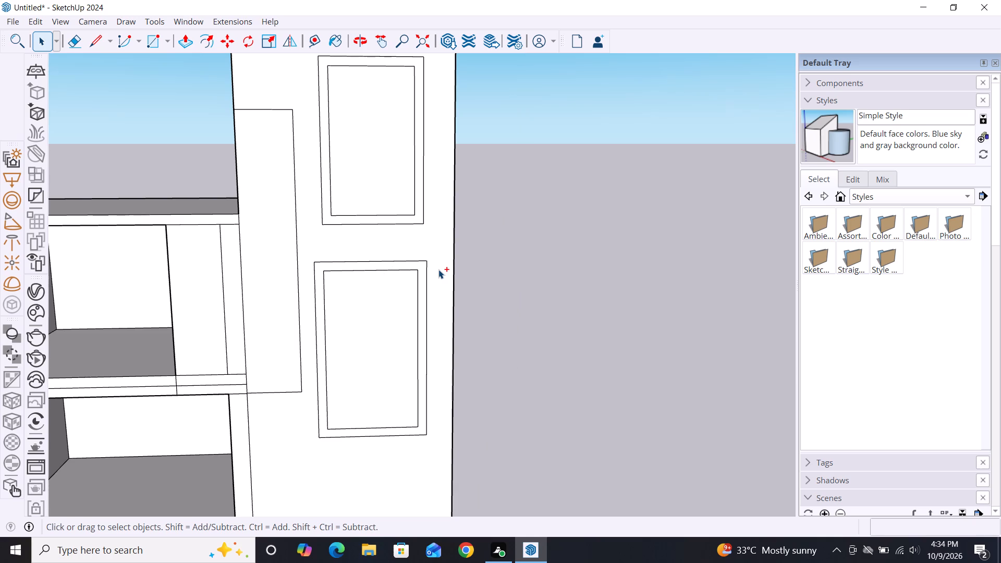
{"action": "key", "text": "ctrl+z"}
{"action": "key", "text": "ctrl+z"}
{"action": "key", "text": "ctrl+z"}
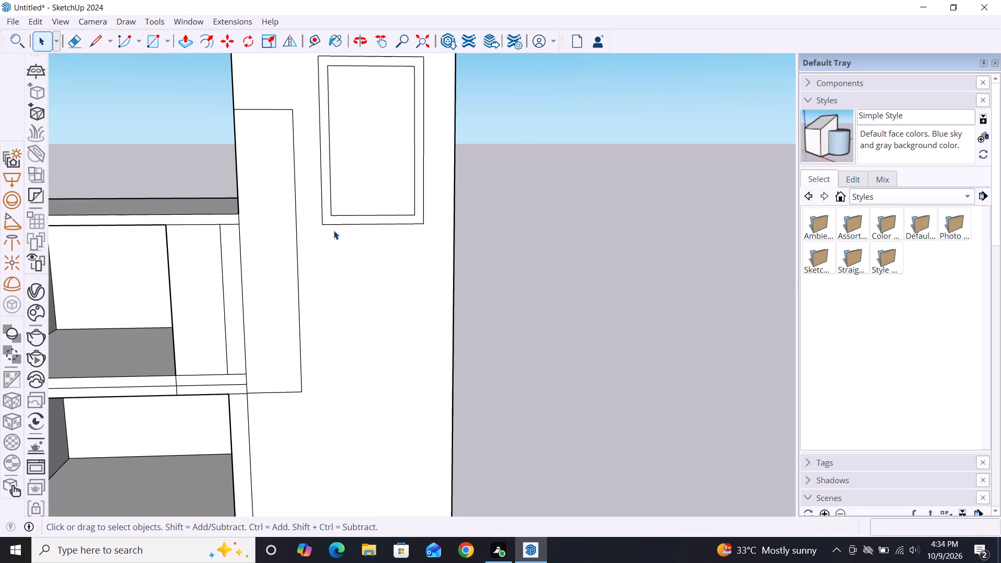
{"action": "left_click", "coordinate": [331, 215]}
{"action": "key", "text": "space"}
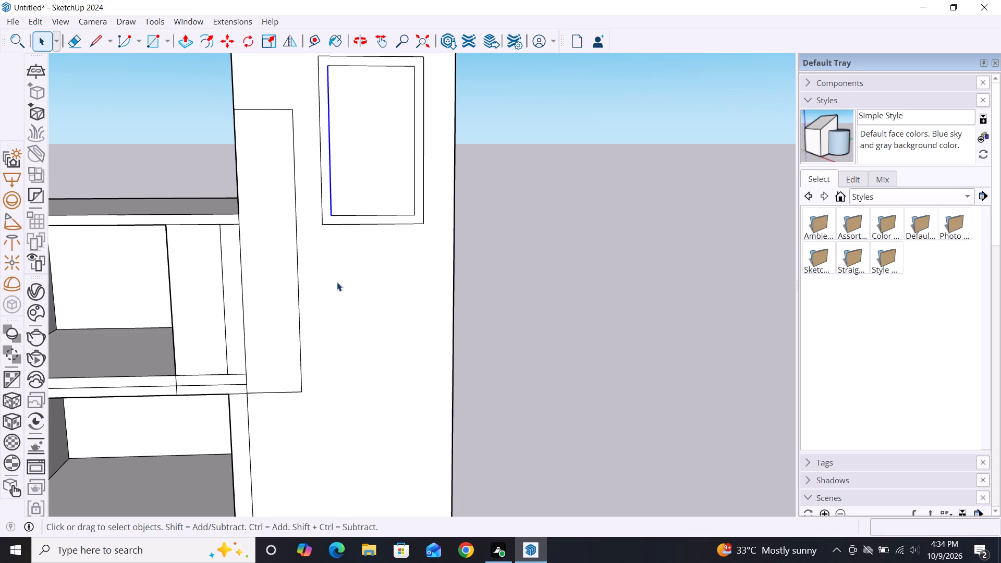
{"action": "left_click", "coordinate": [580, 256]}
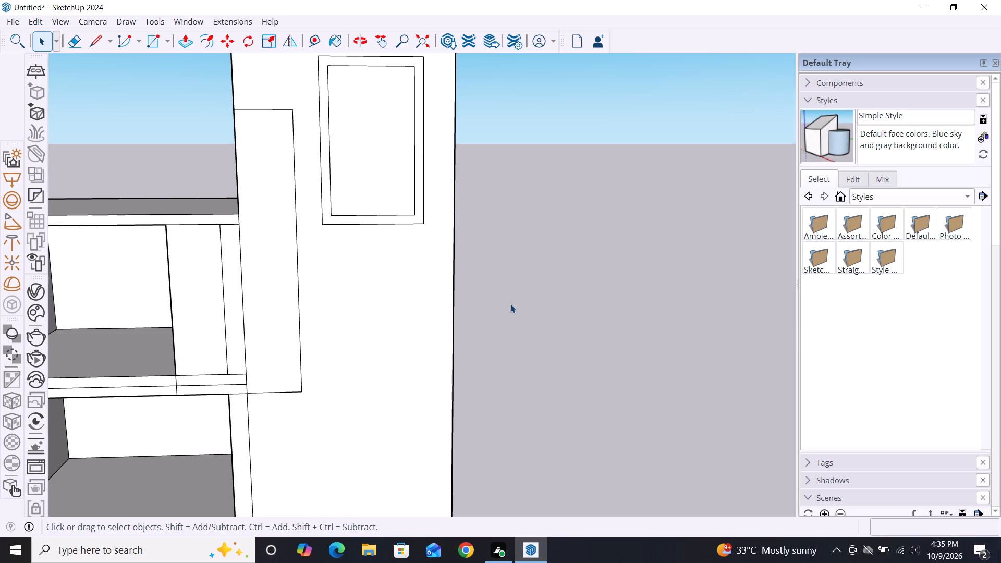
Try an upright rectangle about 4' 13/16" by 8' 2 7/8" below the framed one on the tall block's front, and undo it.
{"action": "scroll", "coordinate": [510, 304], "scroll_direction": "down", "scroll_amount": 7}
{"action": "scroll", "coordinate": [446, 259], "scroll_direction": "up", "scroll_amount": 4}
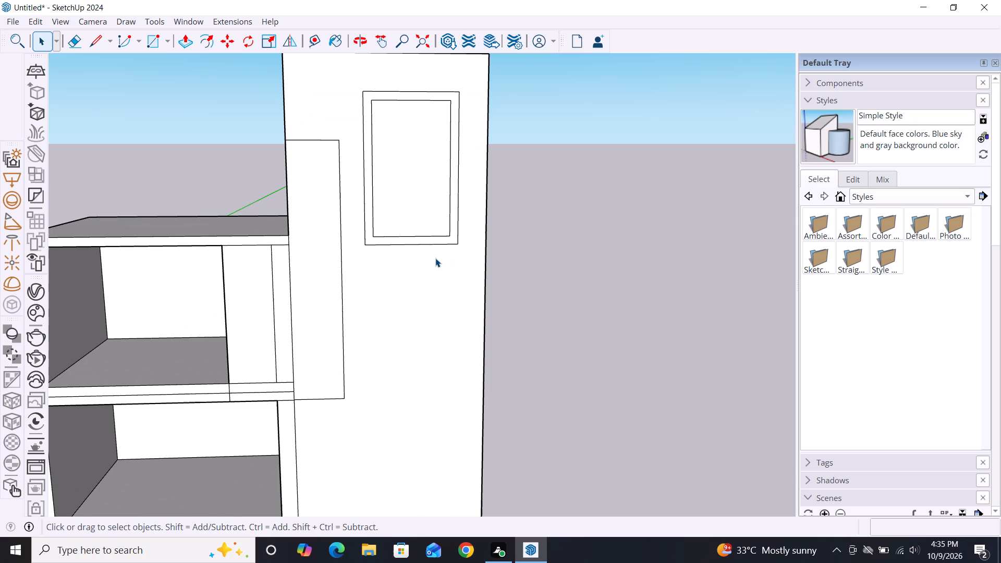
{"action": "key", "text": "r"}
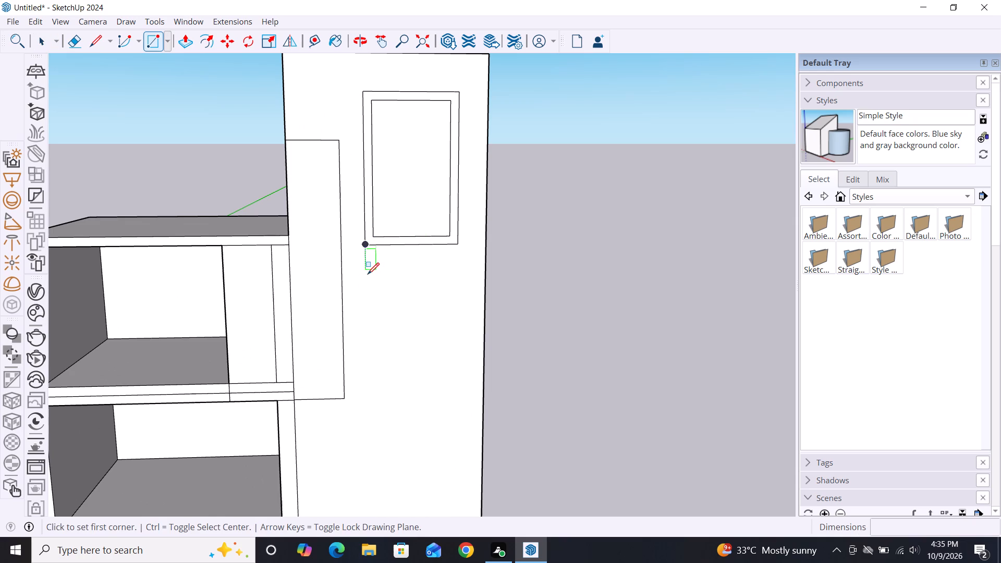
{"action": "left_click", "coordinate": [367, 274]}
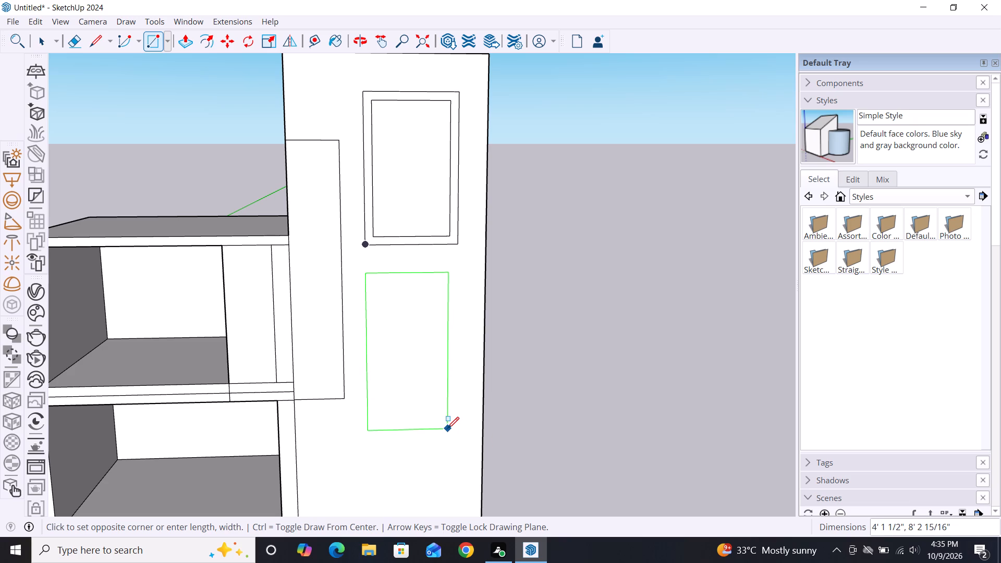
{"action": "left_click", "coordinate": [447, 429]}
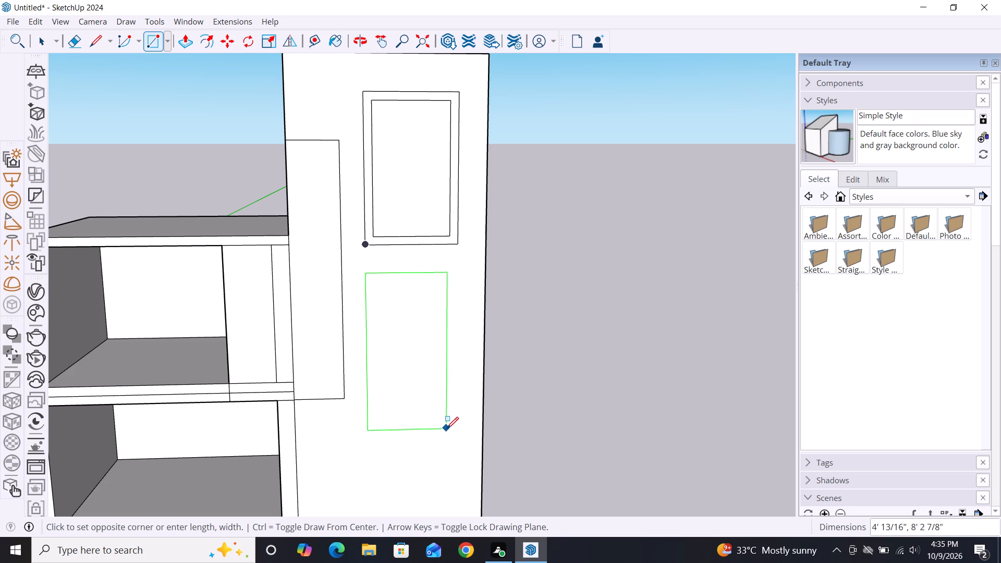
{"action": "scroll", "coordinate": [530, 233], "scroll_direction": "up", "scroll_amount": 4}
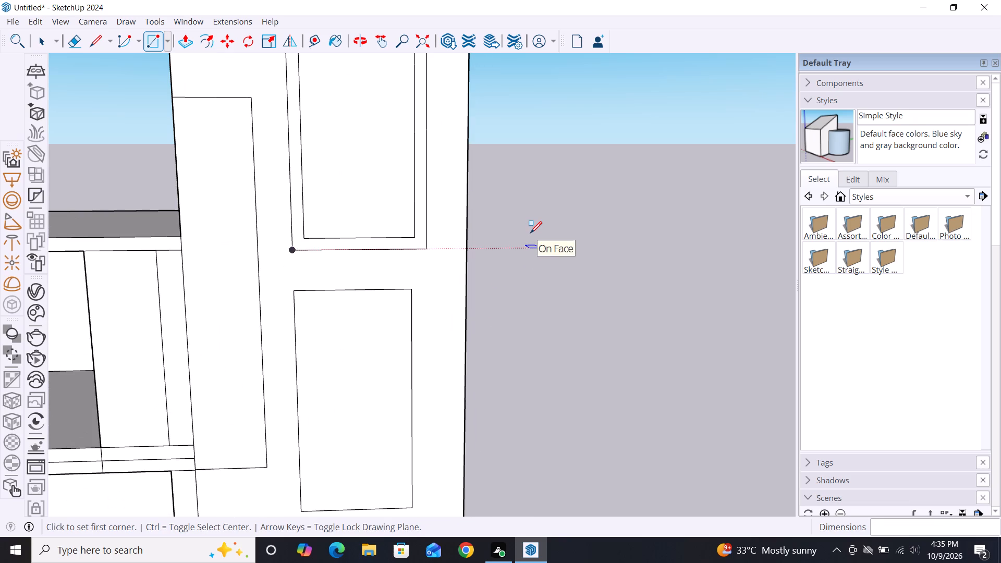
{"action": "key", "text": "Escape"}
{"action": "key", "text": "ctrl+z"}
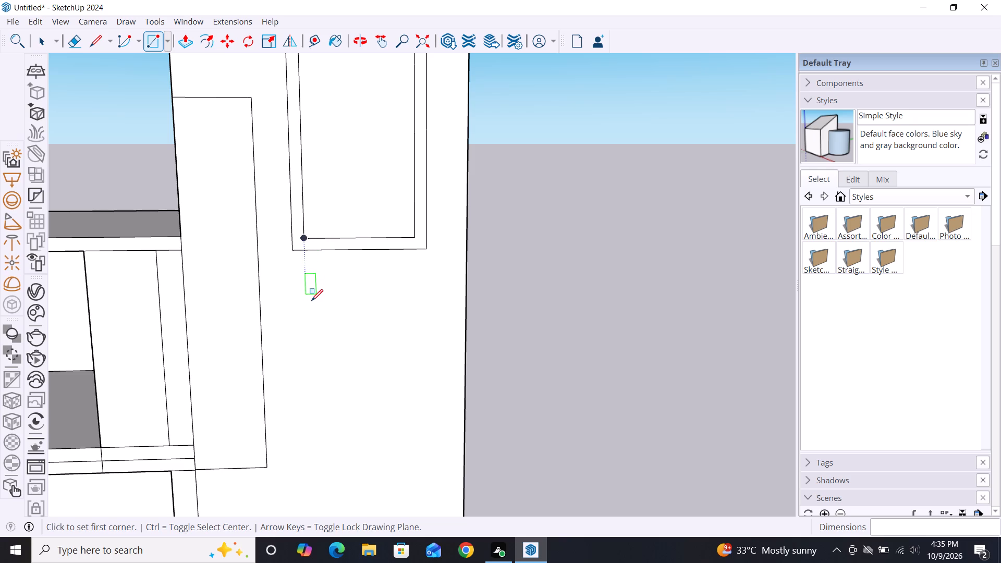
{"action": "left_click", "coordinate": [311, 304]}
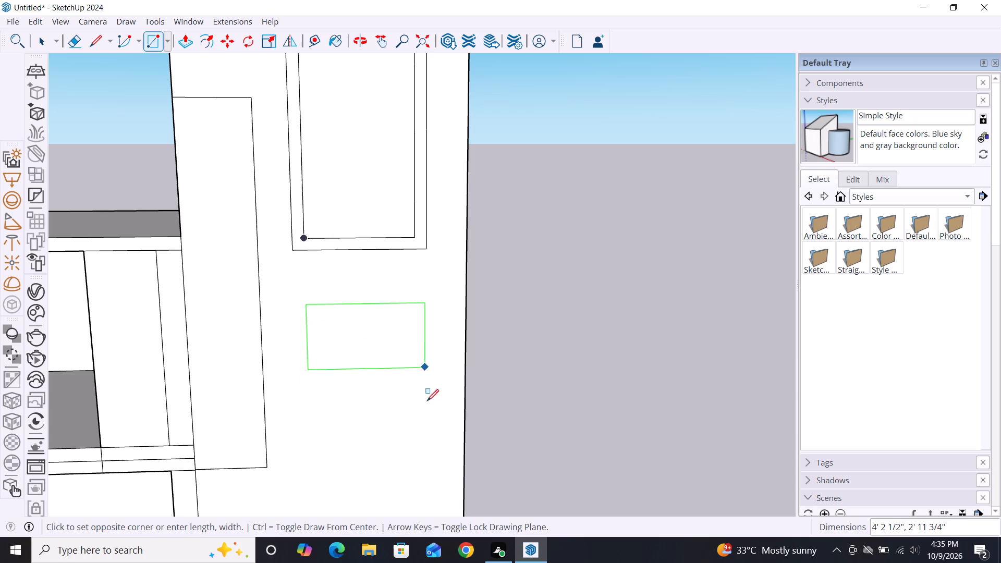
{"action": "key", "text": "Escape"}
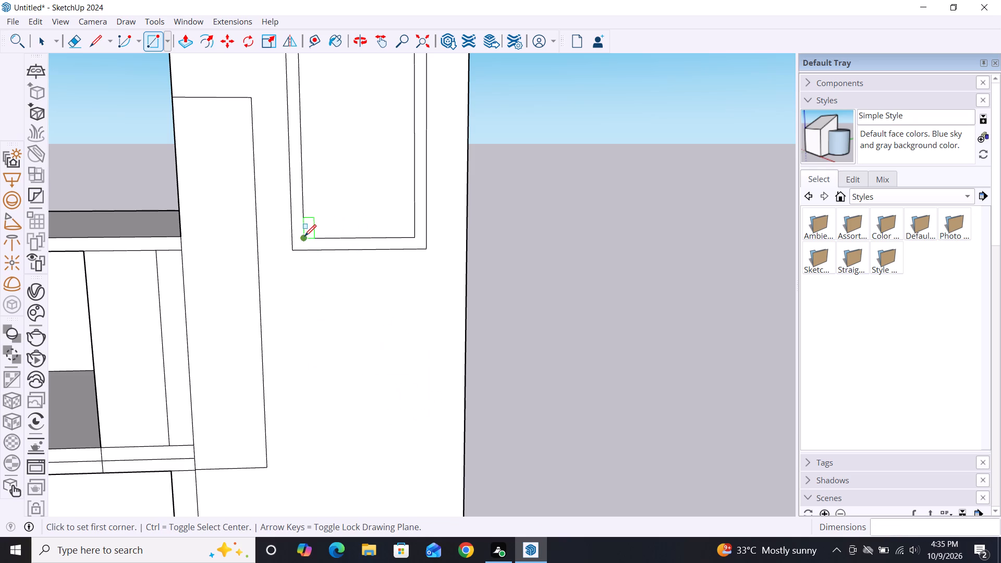
Draw an upright rectangle about 3' 8 13/16" by 7' 6 3/4" below the upper frame, aligned with its inner rectangle.
{"action": "left_click", "coordinate": [306, 286]}
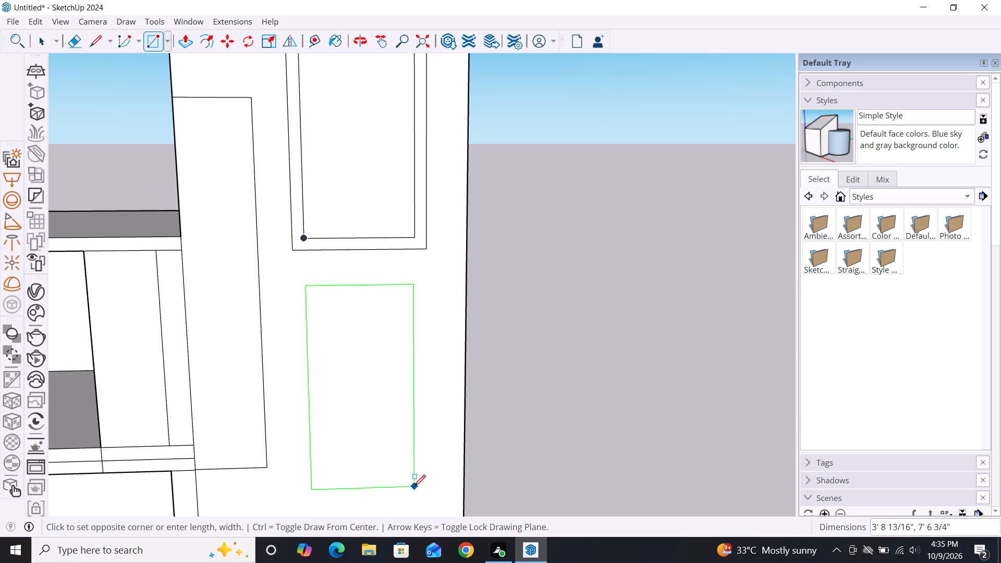
{"action": "left_click", "coordinate": [414, 486]}
{"action": "key", "text": "space"}
Offset the lower rectangle on the tall block's front outward to form a frame matching the upper one.
{"action": "type", "text": "f"}
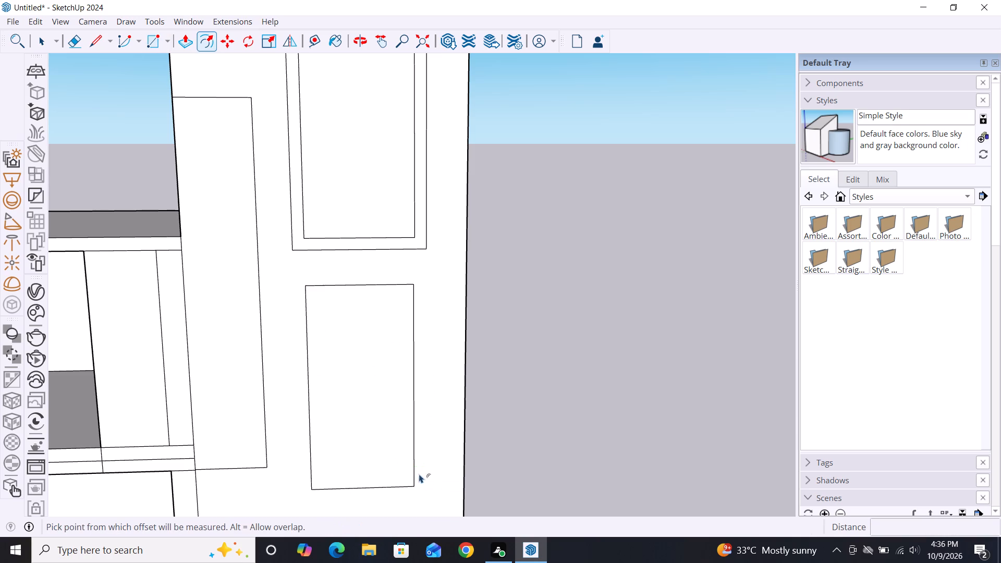
{"action": "left_click", "coordinate": [411, 367]}
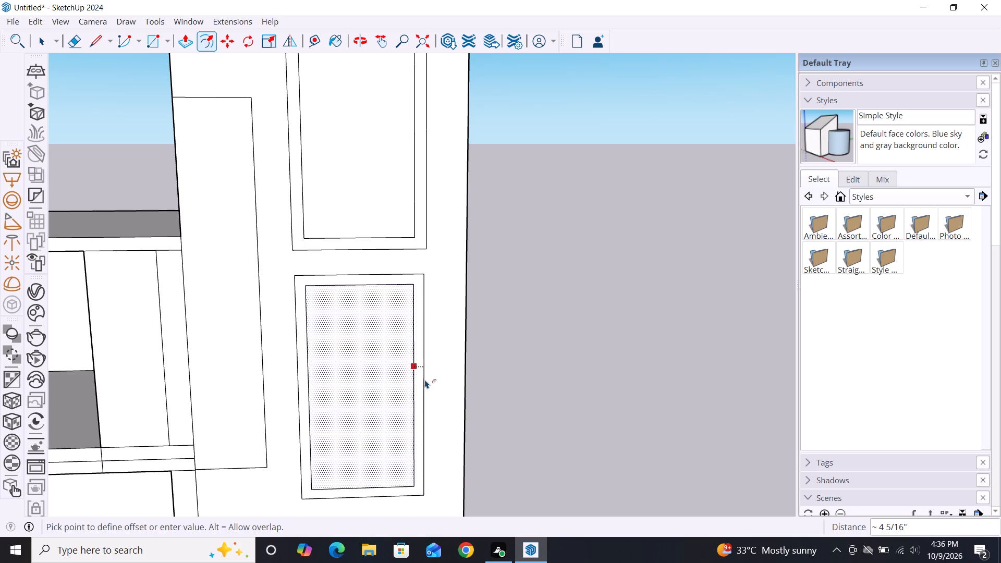
{"action": "left_click", "coordinate": [425, 381]}
{"action": "key", "text": "space"}
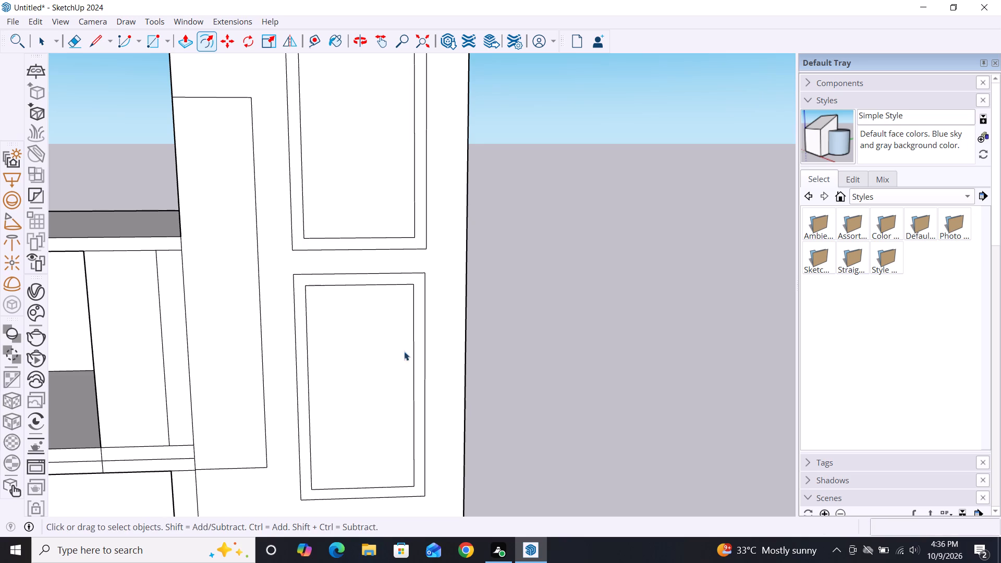
Erase the horizontal edge dividing the tall block's outer side face to make it a single face.
{"action": "scroll", "coordinate": [335, 252], "scroll_direction": "down", "scroll_amount": 6}
{"action": "scroll", "coordinate": [588, 336], "scroll_direction": "down", "scroll_amount": 2}
{"action": "scroll", "coordinate": [569, 277], "scroll_direction": "down", "scroll_amount": 1}
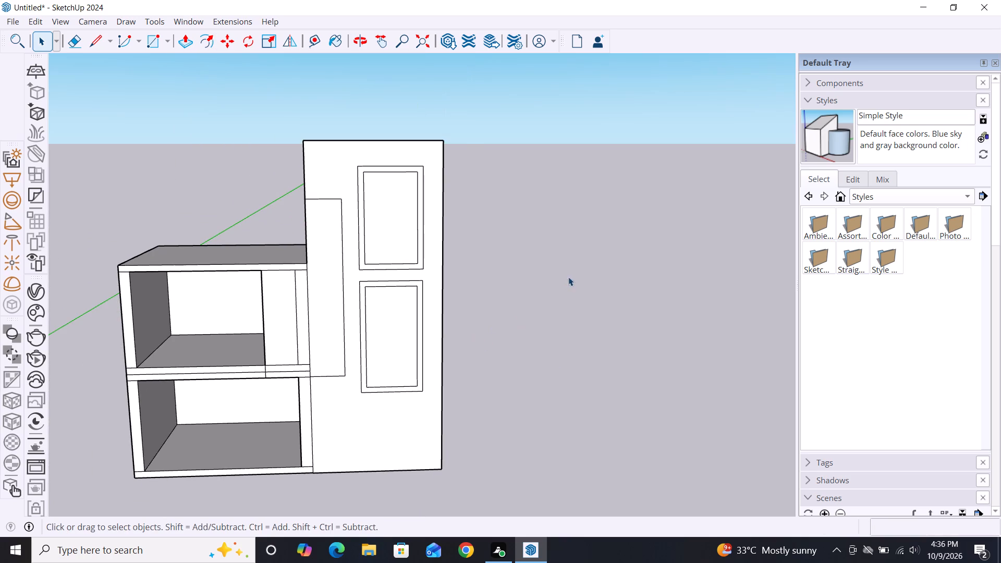
{"action": "scroll", "coordinate": [568, 277], "scroll_direction": "down", "scroll_amount": 2}
{"action": "middle_click_drag", "start_coordinate": [594, 376], "coordinate": [327, 398]}
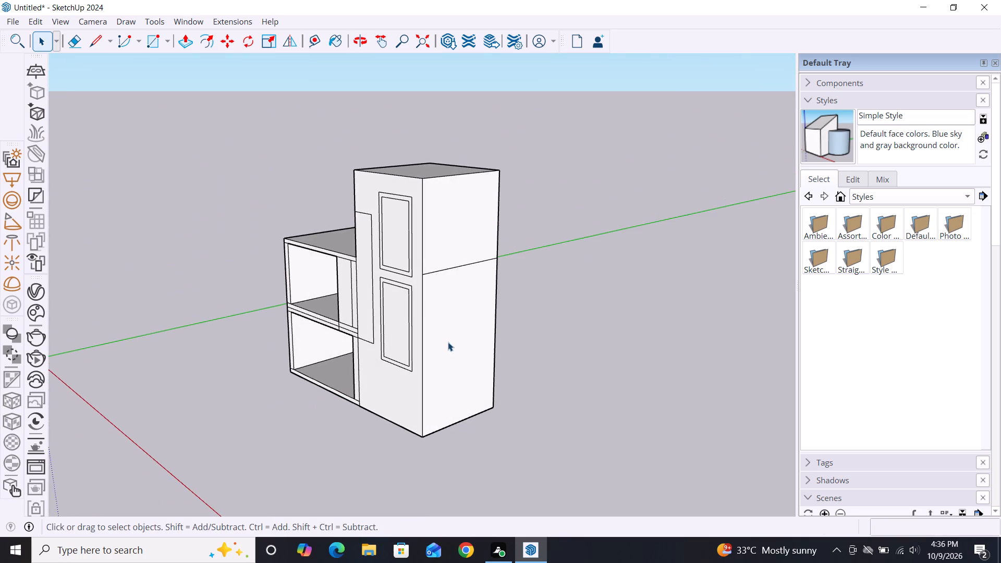
{"action": "scroll", "coordinate": [448, 313], "scroll_direction": "up", "scroll_amount": 4}
{"action": "key", "text": "e"}
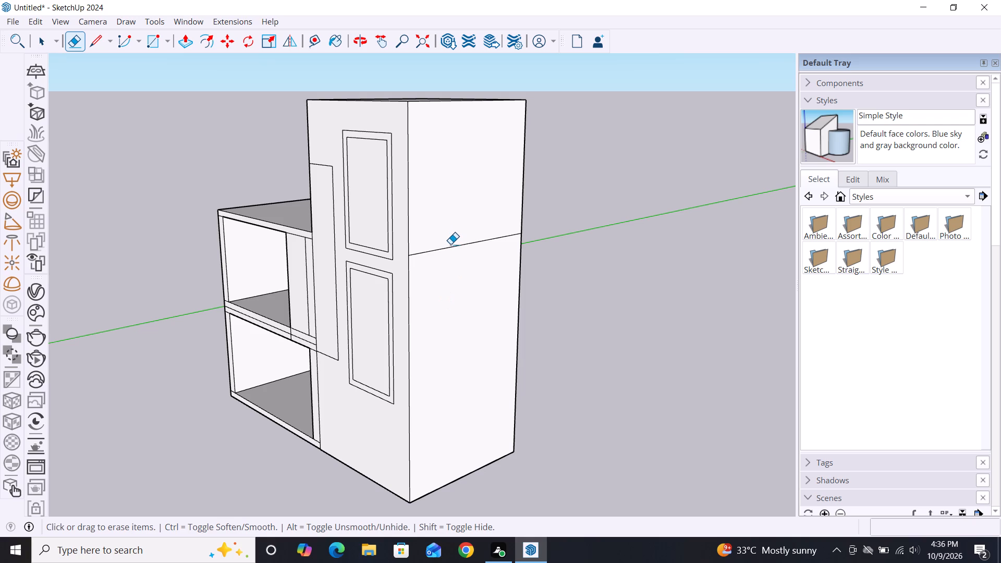
{"action": "left_click", "coordinate": [450, 244]}
{"action": "left_click", "coordinate": [454, 246]}
Push/Pull the tall block's outer side face outward by about 2' 4 5/16" to widen the block.
{"action": "scroll", "coordinate": [485, 280], "scroll_direction": "up", "scroll_amount": 2}
{"action": "key", "text": "p"}
{"action": "left_click", "coordinate": [434, 267]}
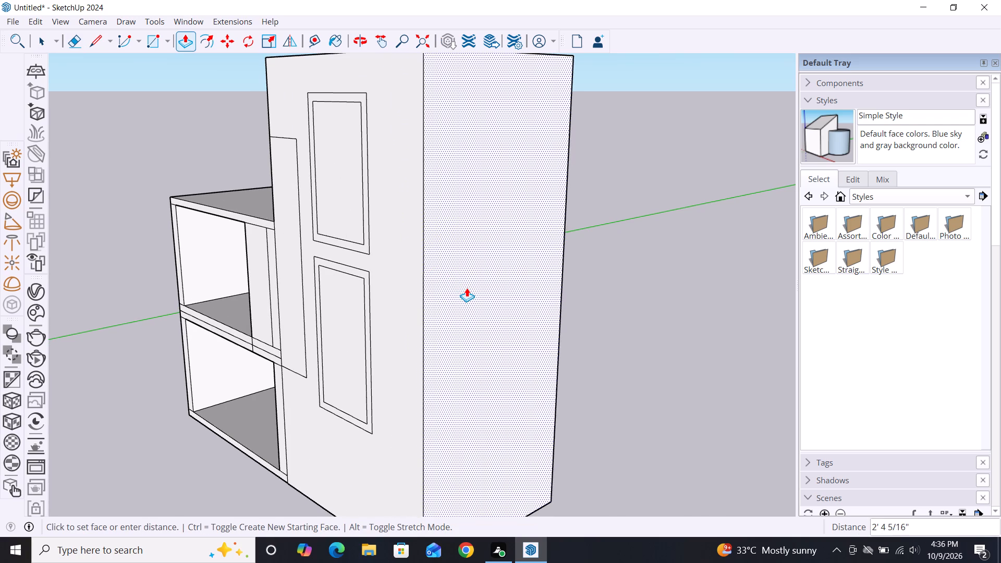
{"action": "left_click", "coordinate": [469, 289]}
{"action": "key", "text": "space"}
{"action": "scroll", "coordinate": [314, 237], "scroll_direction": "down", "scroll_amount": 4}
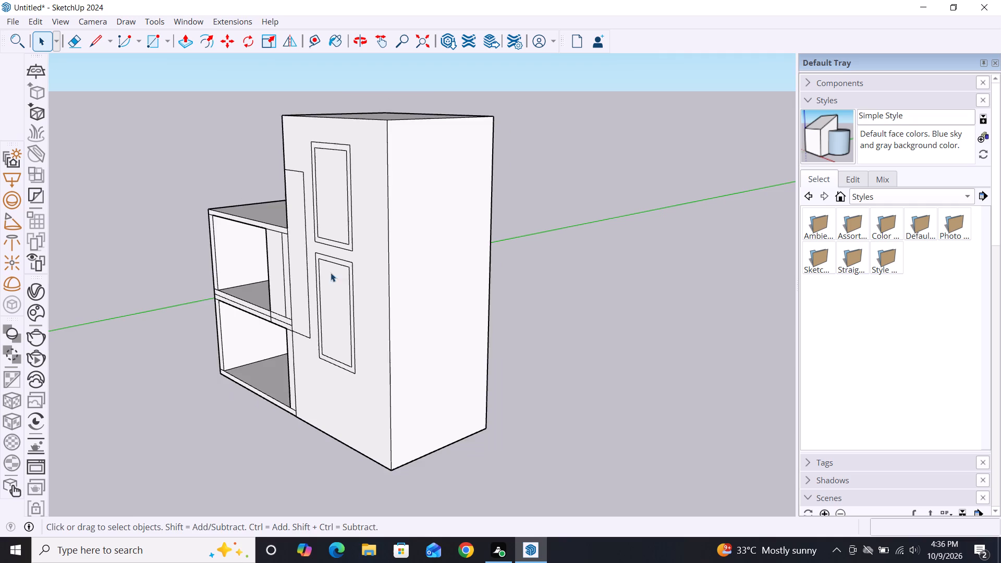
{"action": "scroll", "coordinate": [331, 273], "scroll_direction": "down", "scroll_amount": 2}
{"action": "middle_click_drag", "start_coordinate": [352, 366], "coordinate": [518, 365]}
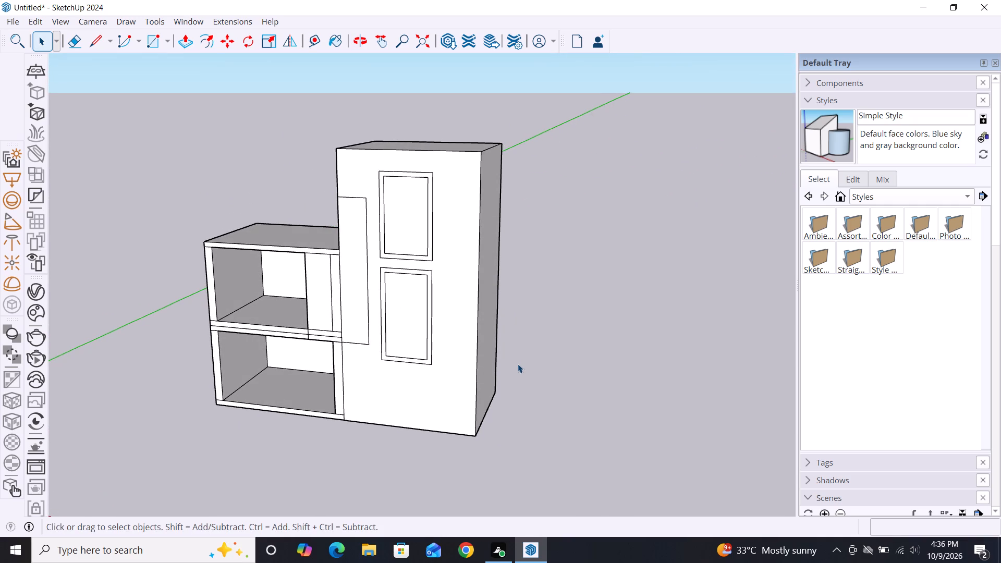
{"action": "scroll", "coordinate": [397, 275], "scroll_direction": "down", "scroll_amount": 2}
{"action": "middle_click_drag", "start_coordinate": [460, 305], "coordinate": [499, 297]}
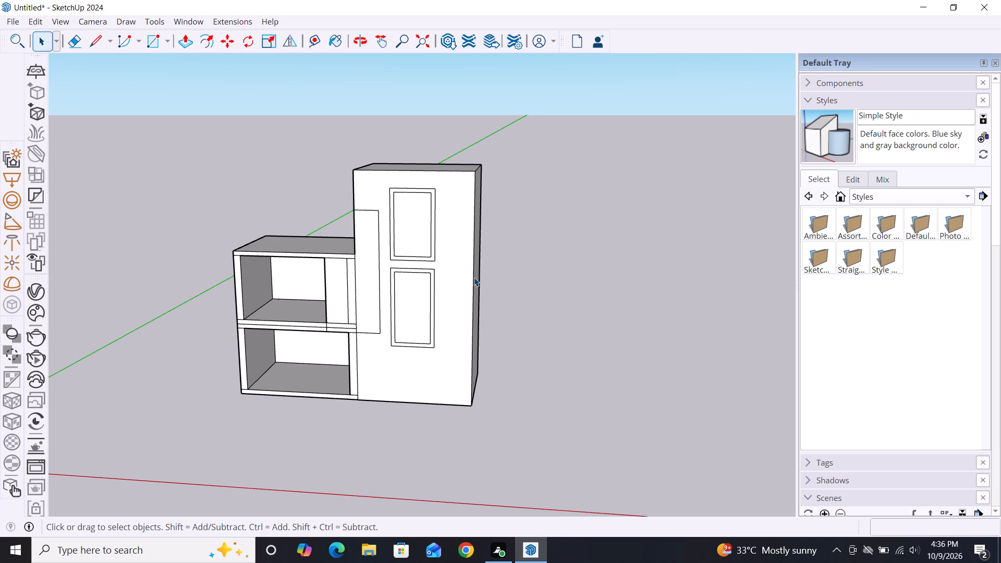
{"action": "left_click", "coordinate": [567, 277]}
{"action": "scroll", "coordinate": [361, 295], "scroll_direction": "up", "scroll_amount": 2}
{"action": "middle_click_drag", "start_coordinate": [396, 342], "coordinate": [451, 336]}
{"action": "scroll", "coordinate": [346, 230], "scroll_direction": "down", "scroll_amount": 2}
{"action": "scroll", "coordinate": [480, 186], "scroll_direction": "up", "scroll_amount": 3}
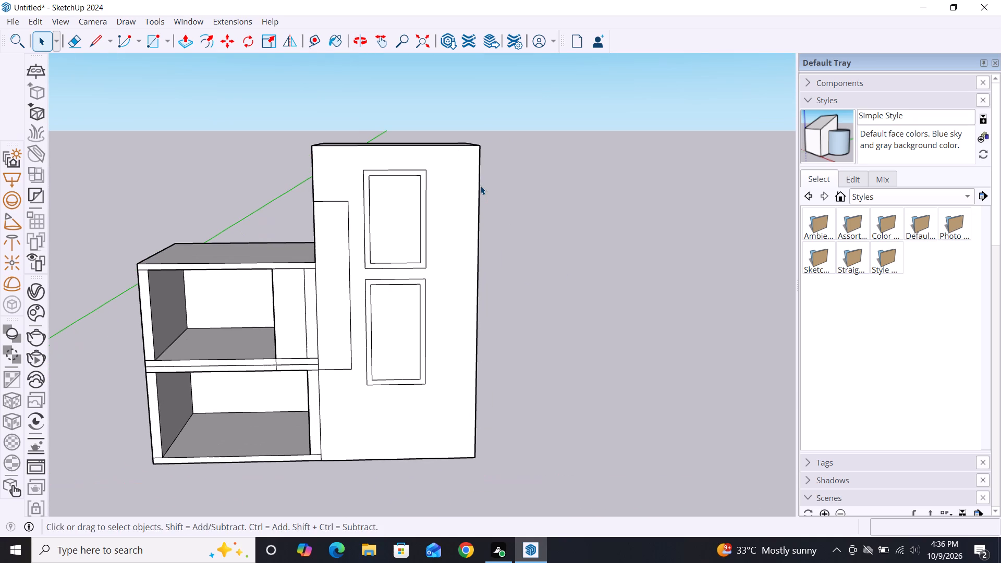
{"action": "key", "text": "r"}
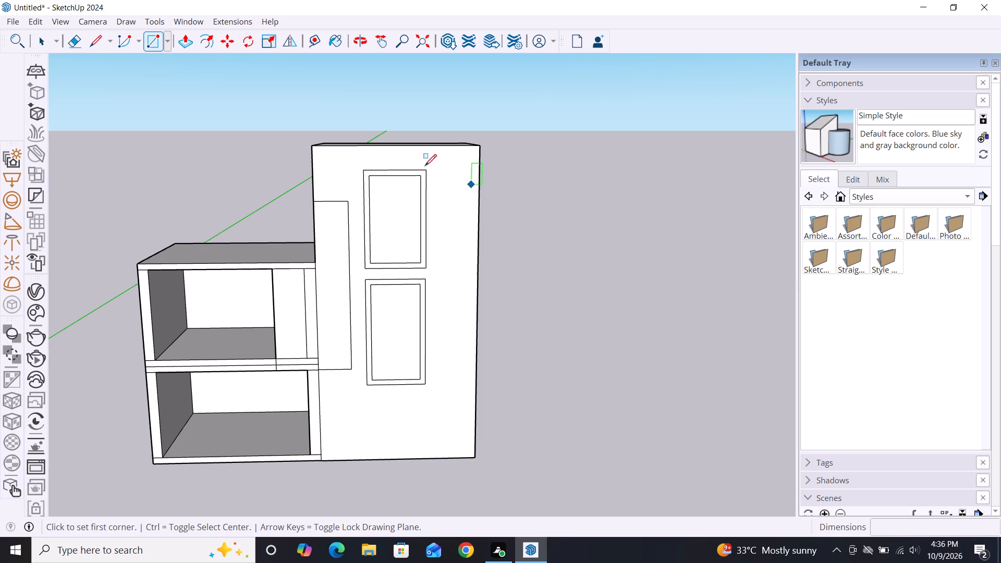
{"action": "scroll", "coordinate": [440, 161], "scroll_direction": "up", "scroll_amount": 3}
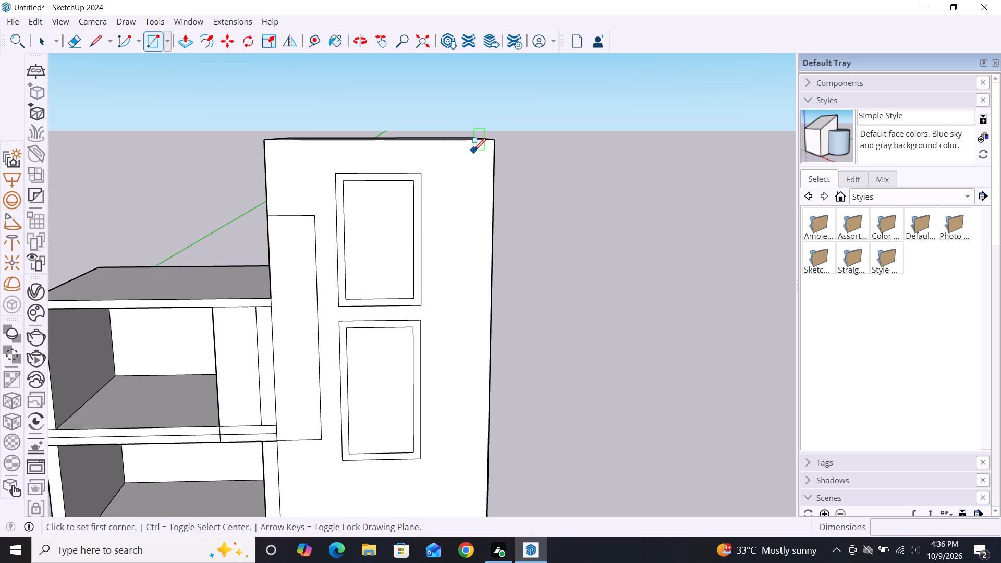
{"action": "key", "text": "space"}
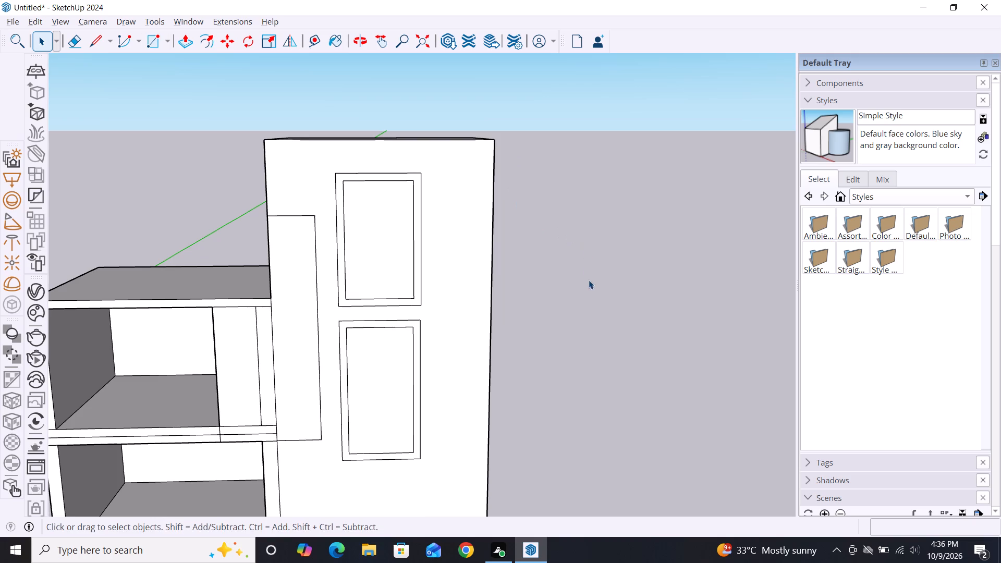
Push/Pull the tall block's outer side face inward by about 1' 1 3/8" to narrow the block.
{"action": "middle_click_drag", "start_coordinate": [589, 283], "coordinate": [431, 339], "text": "alt"}
{"action": "key", "text": "p"}
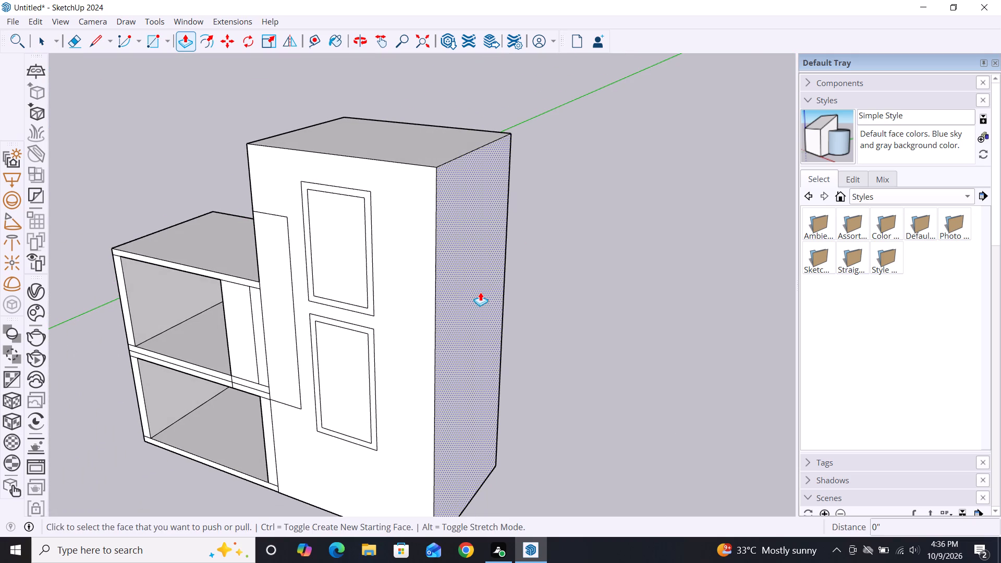
{"action": "left_click", "coordinate": [480, 292]}
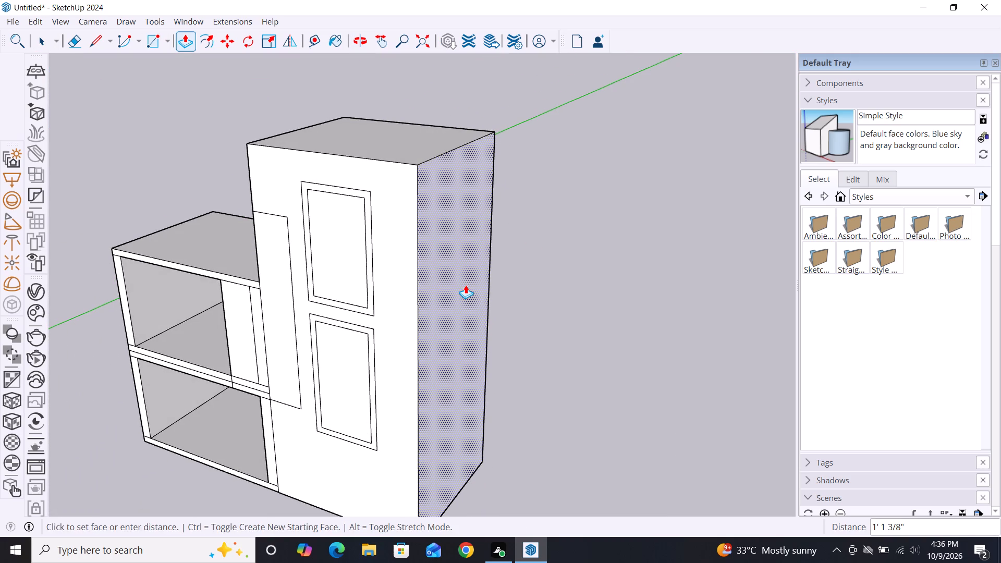
{"action": "left_click", "coordinate": [467, 285]}
{"action": "key", "text": "space"}
Draw a full-height rectangular strip about 2' 1/4" wide and 24' 6 1/16" tall along the outer edge of the tall block's front.
{"action": "scroll", "coordinate": [467, 303], "scroll_direction": "down", "scroll_amount": 3}
{"action": "middle_click_drag", "start_coordinate": [426, 427], "coordinate": [483, 424]}
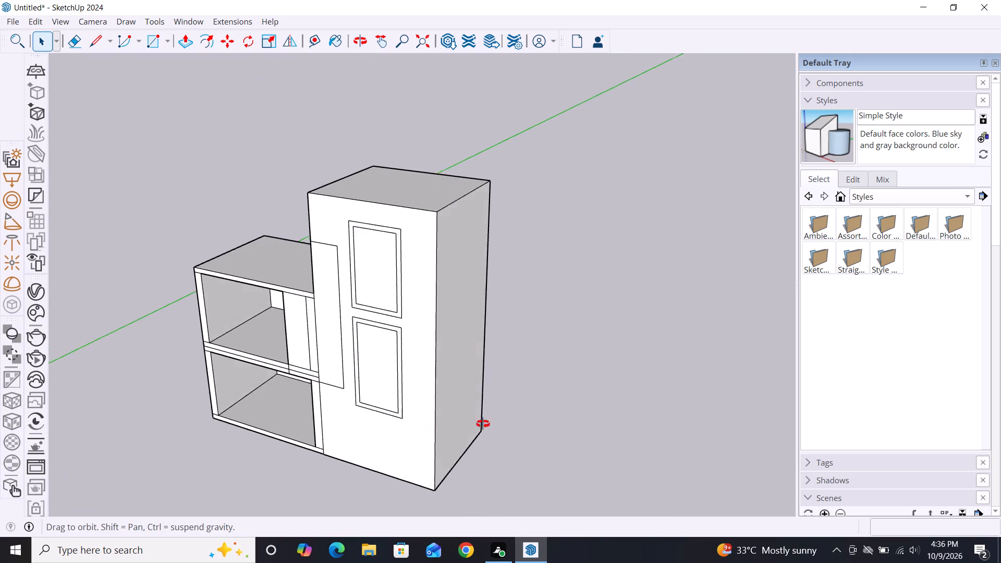
{"action": "middle_click_drag", "start_coordinate": [483, 424], "coordinate": [544, 384]}
{"action": "scroll", "coordinate": [544, 295], "scroll_direction": "up", "scroll_amount": 3}
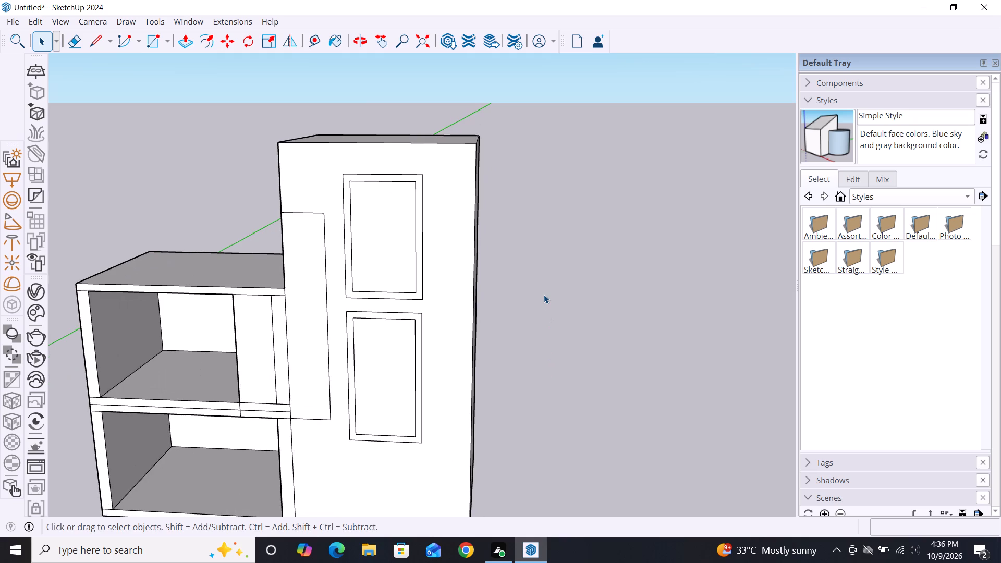
{"action": "key", "text": "r"}
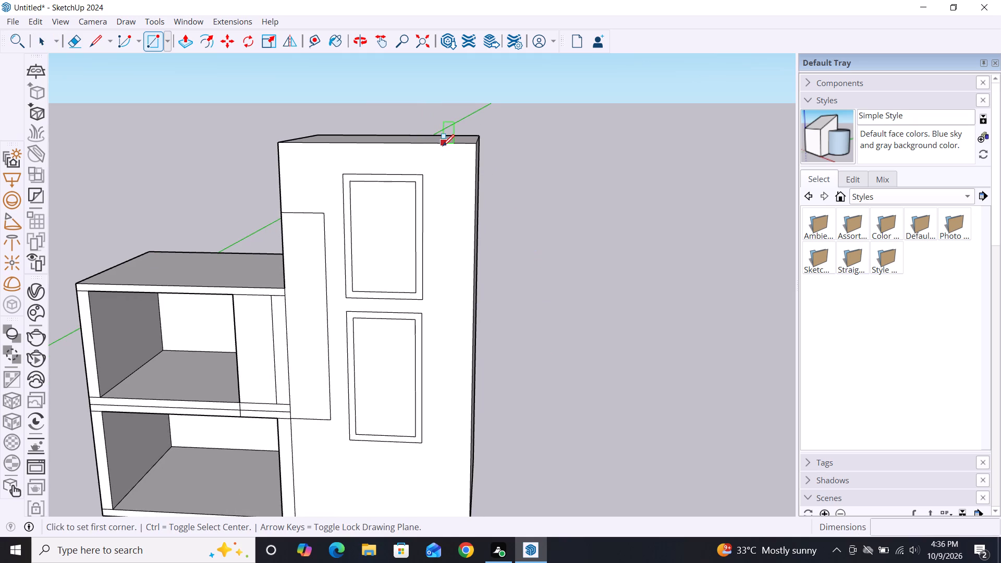
{"action": "left_click_drag", "start_coordinate": [440, 144], "coordinate": [449, 155]}
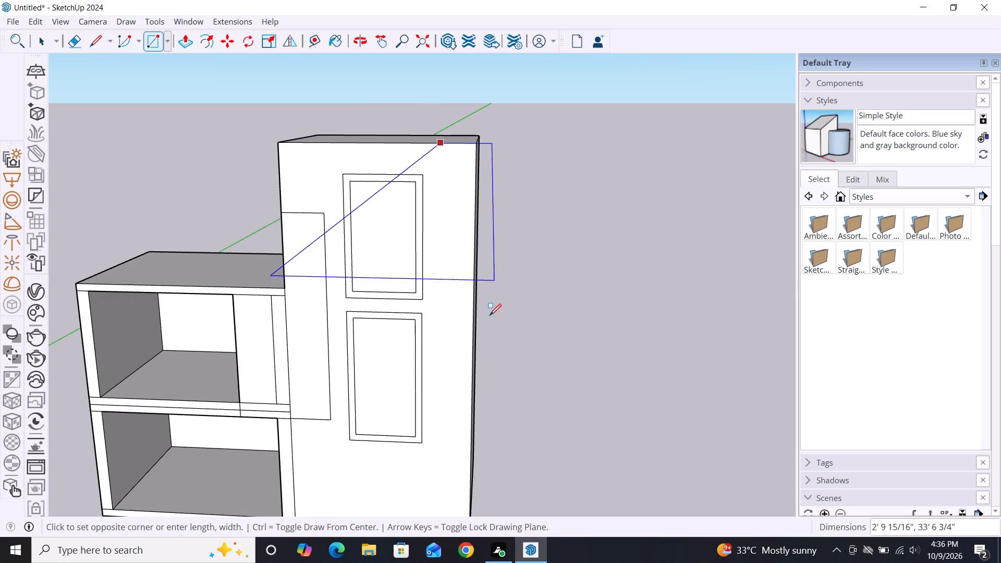
{"action": "left_click", "coordinate": [480, 146]}
{"action": "scroll", "coordinate": [529, 150], "scroll_direction": "down", "scroll_amount": 7}
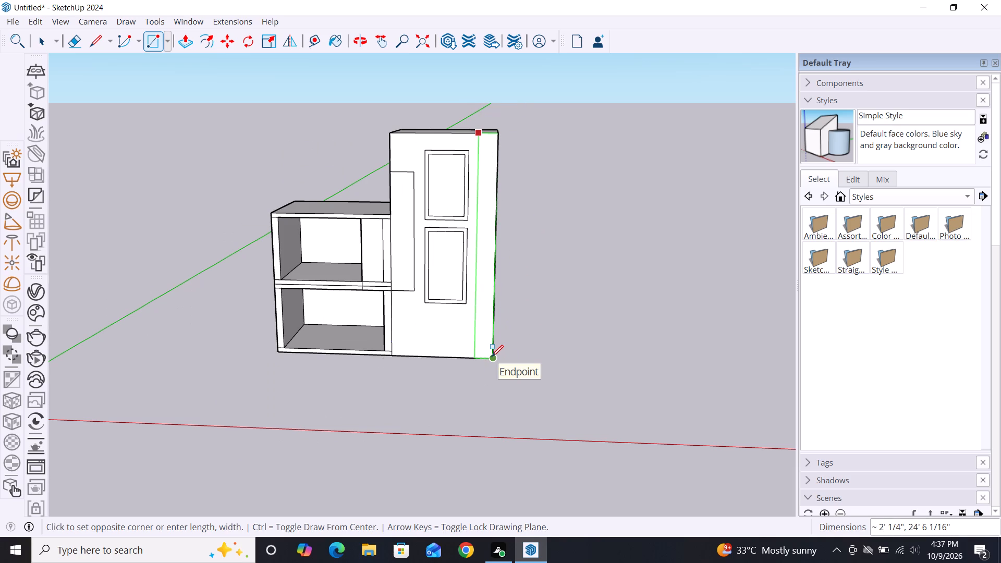
{"action": "scroll", "coordinate": [492, 357], "scroll_direction": "up", "scroll_amount": 2}
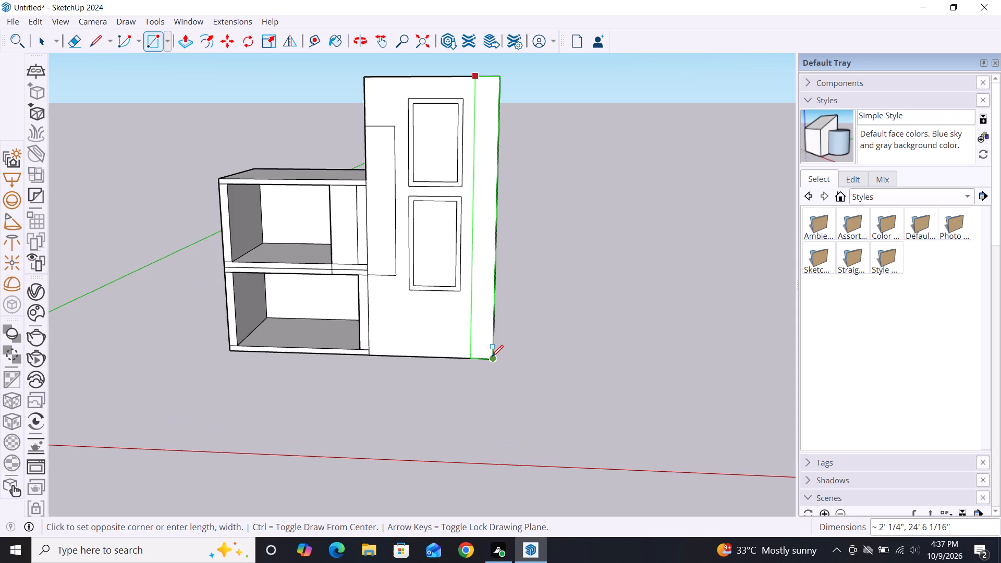
{"action": "scroll", "coordinate": [492, 357], "scroll_direction": "up", "scroll_amount": 5}
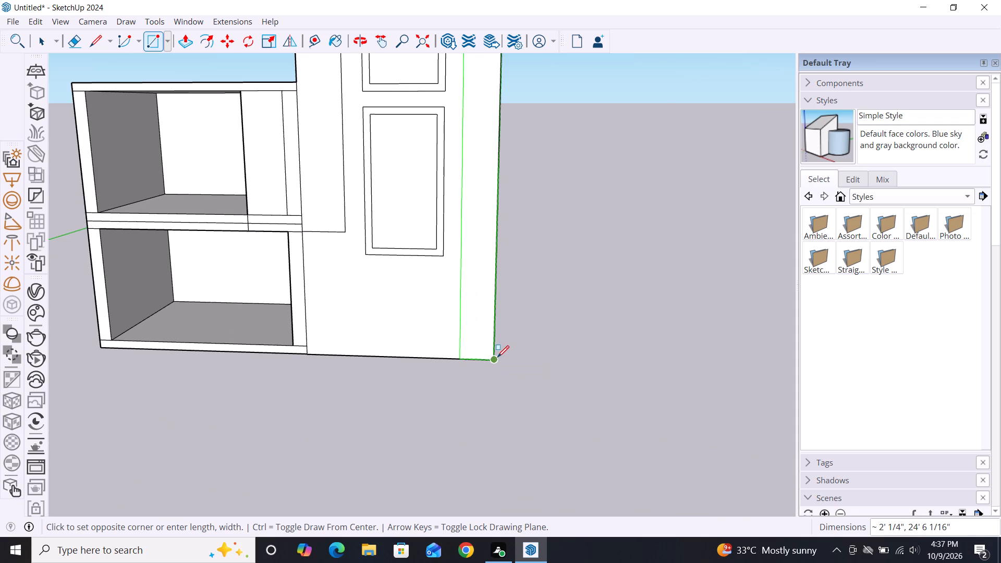
{"action": "left_click", "coordinate": [496, 357]}
Start a Push/Pull on the tall block's top face.
{"action": "scroll", "coordinate": [542, 356], "scroll_direction": "down", "scroll_amount": 4}
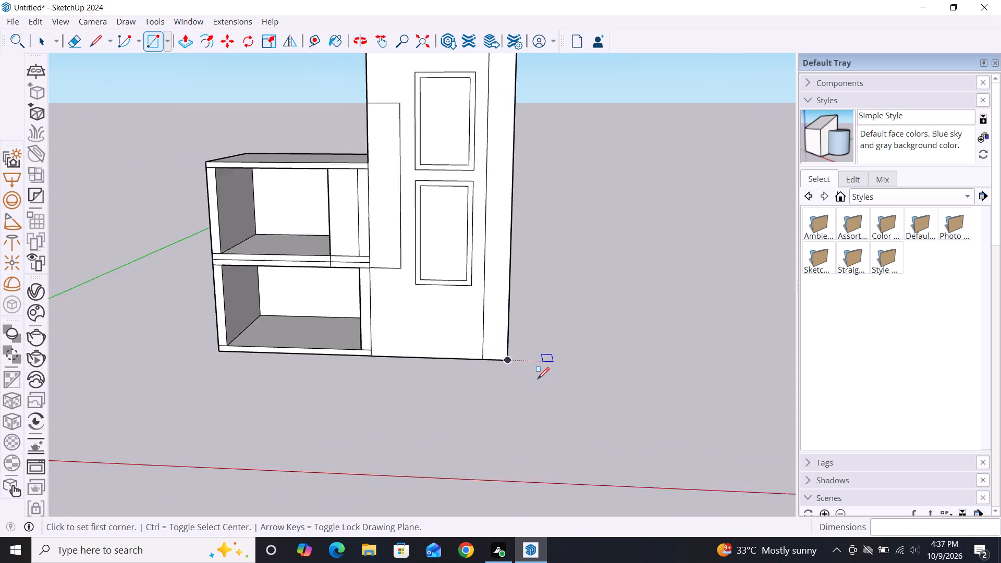
{"action": "scroll", "coordinate": [538, 379], "scroll_direction": "down", "scroll_amount": 8}
{"action": "scroll", "coordinate": [505, 234], "scroll_direction": "up", "scroll_amount": 3}
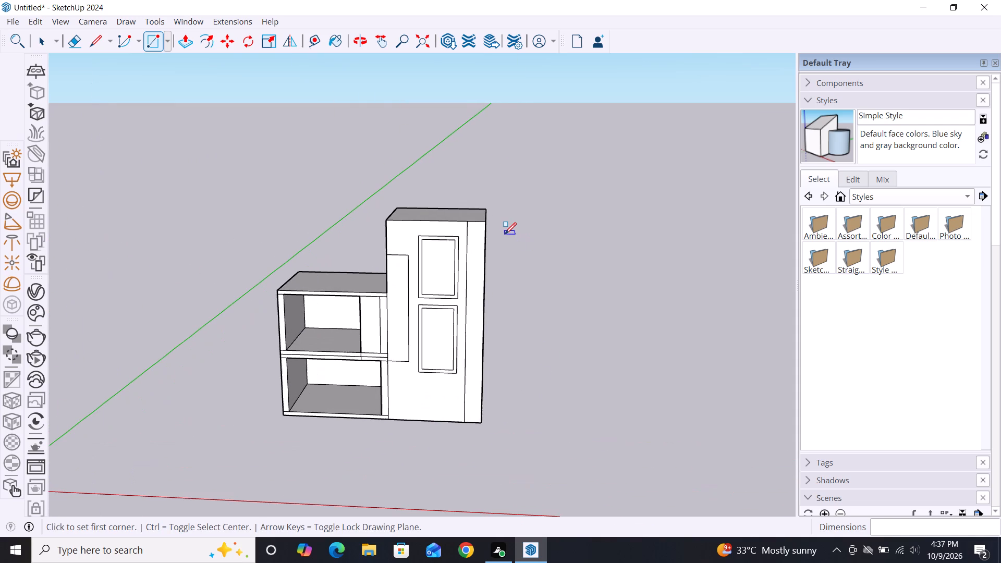
{"action": "scroll", "coordinate": [504, 223], "scroll_direction": "up", "scroll_amount": 3}
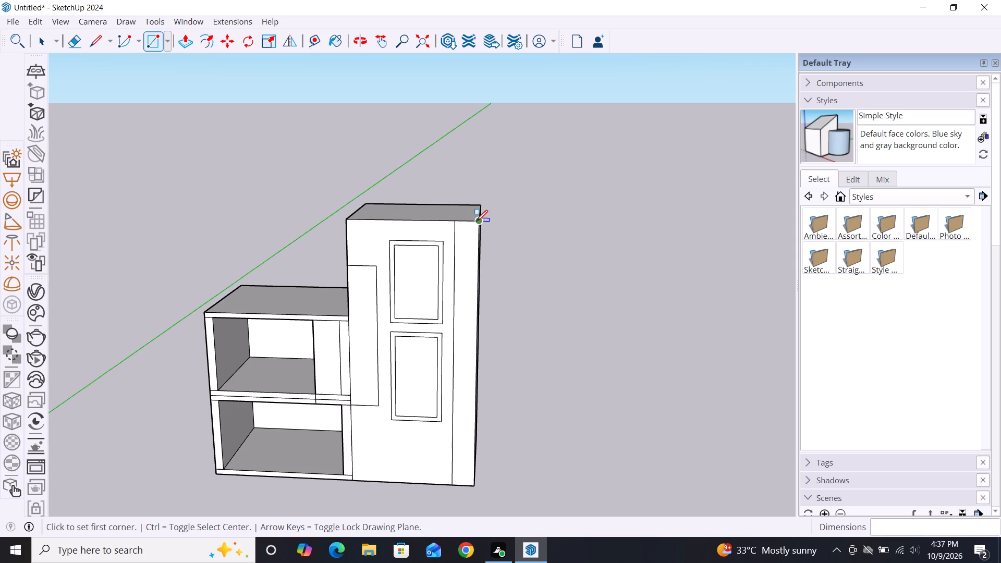
{"action": "key", "text": "space"}
{"action": "key", "text": "p"}
{"action": "left_click", "coordinate": [442, 209]}
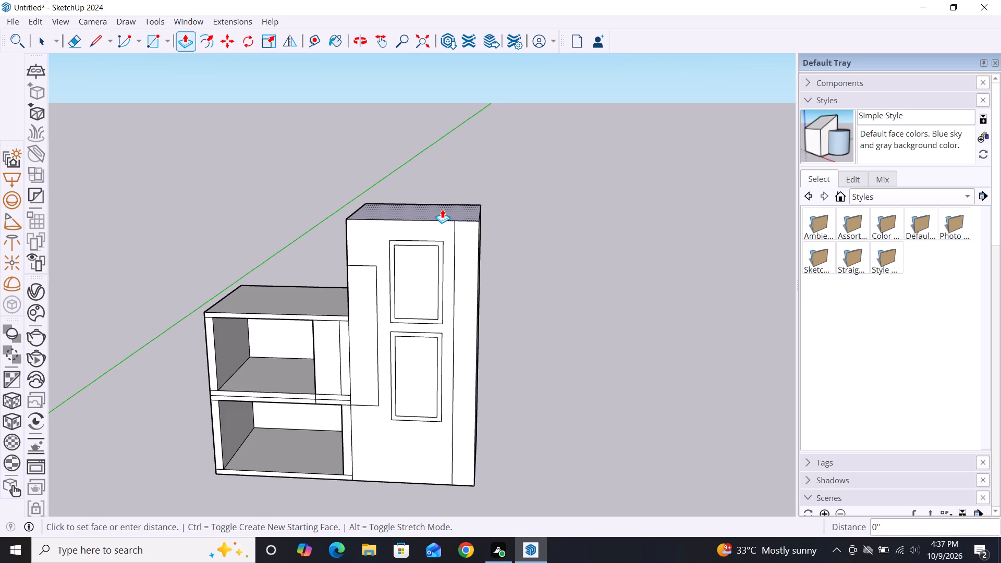
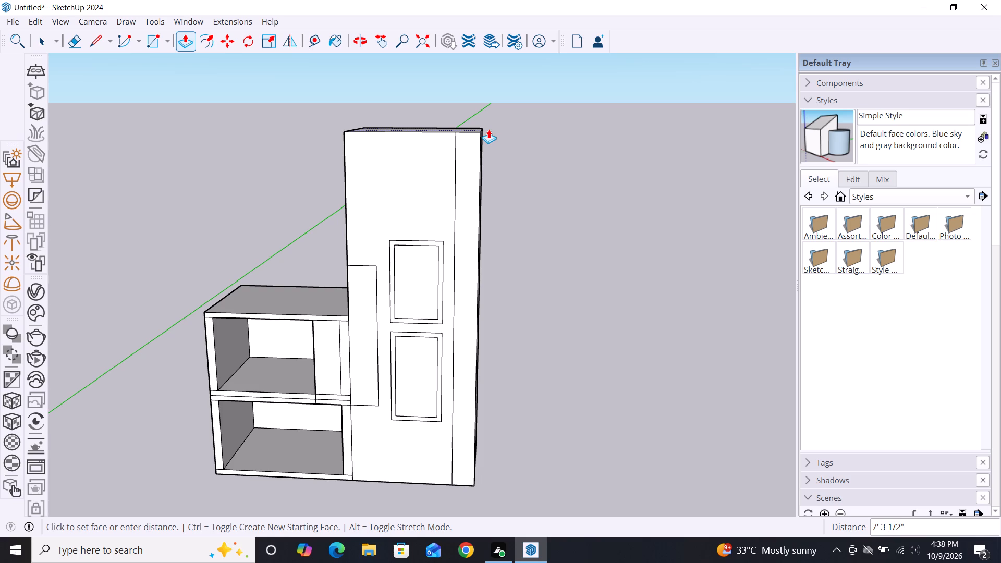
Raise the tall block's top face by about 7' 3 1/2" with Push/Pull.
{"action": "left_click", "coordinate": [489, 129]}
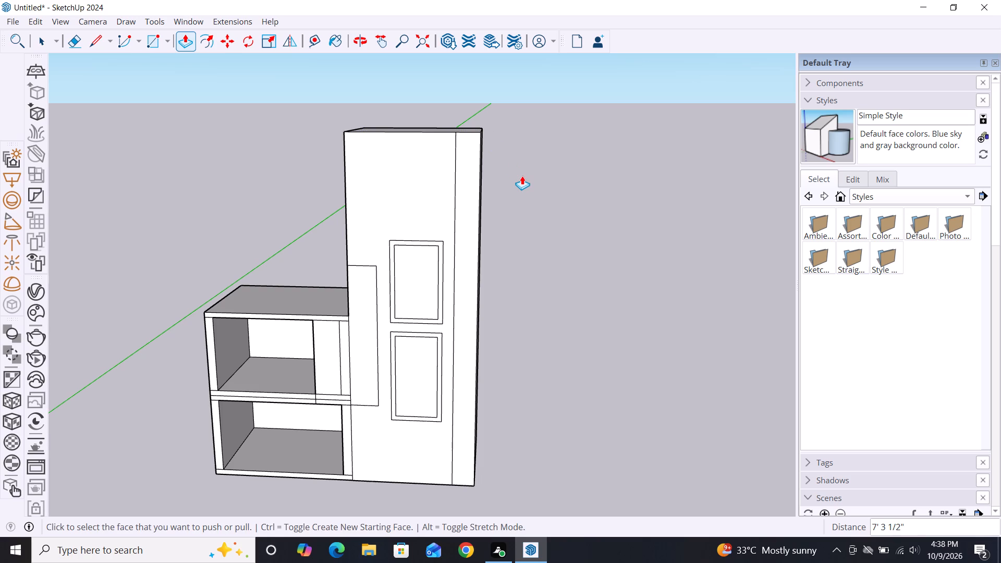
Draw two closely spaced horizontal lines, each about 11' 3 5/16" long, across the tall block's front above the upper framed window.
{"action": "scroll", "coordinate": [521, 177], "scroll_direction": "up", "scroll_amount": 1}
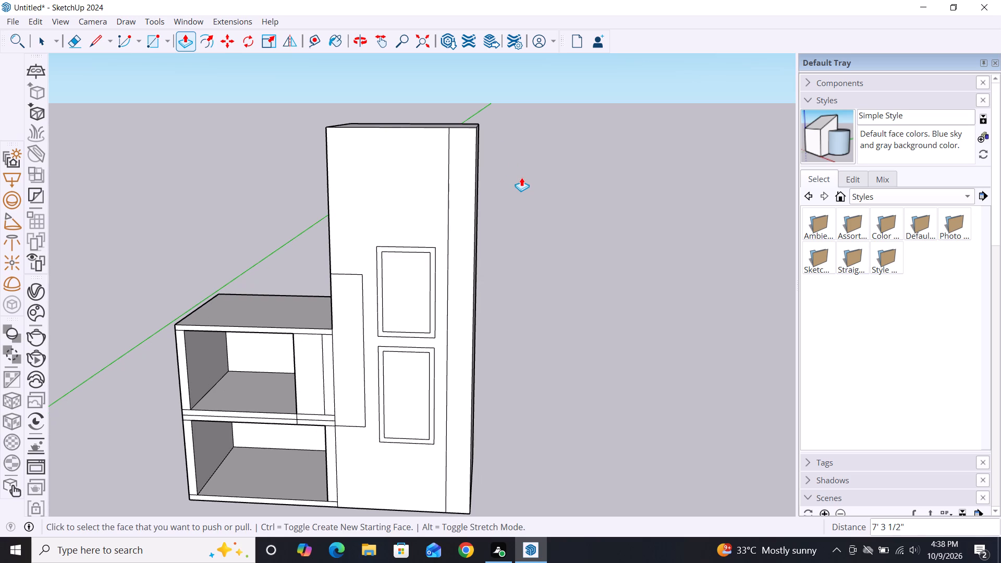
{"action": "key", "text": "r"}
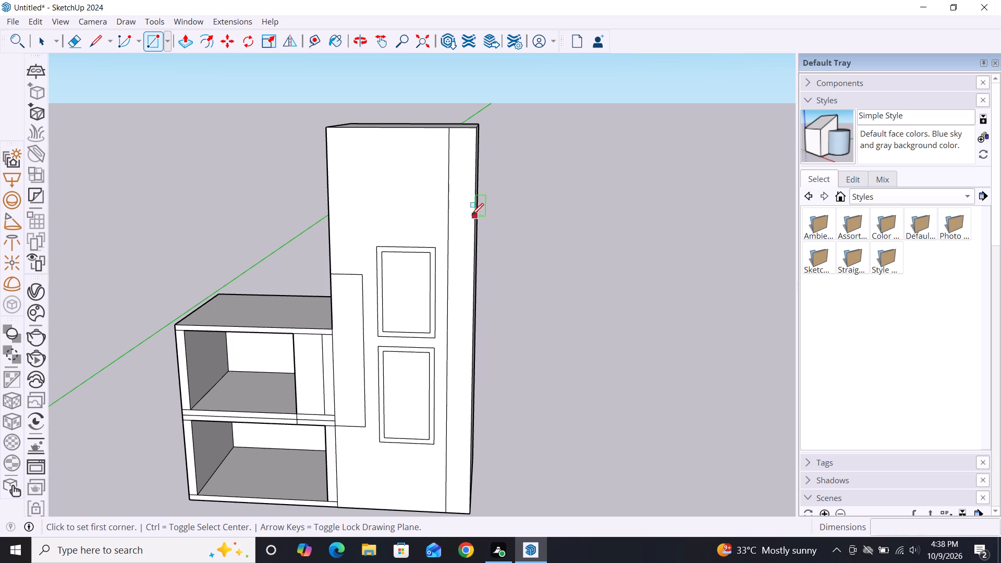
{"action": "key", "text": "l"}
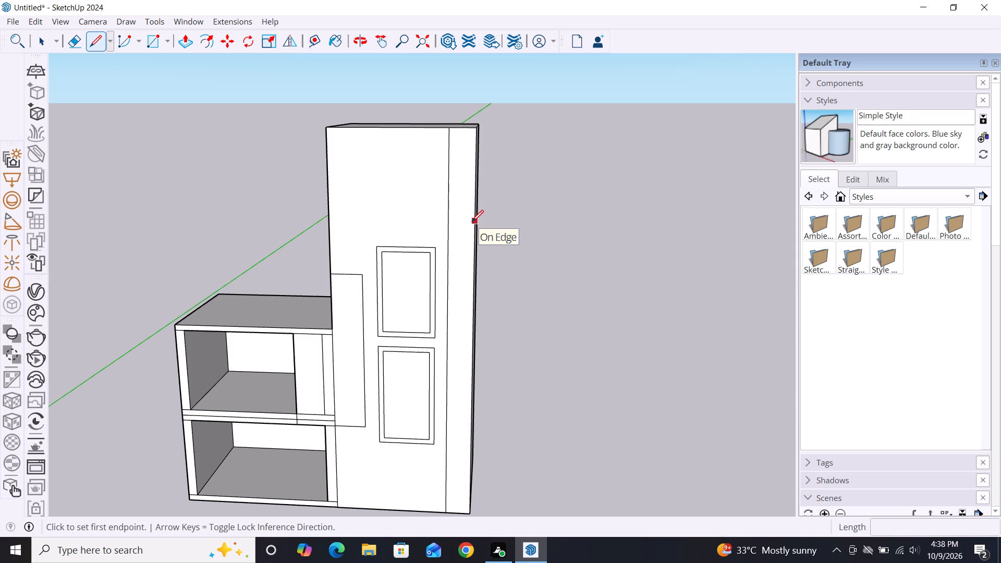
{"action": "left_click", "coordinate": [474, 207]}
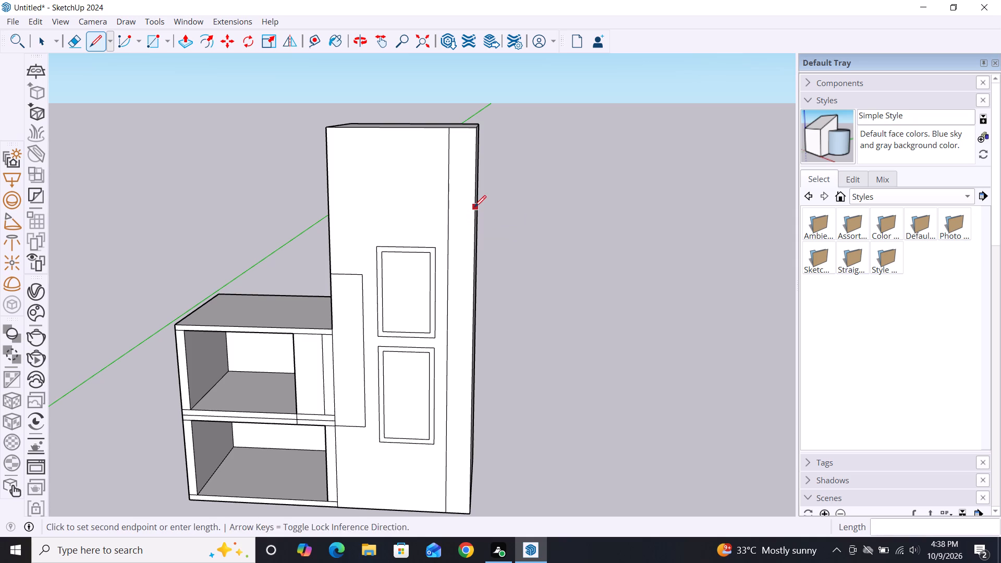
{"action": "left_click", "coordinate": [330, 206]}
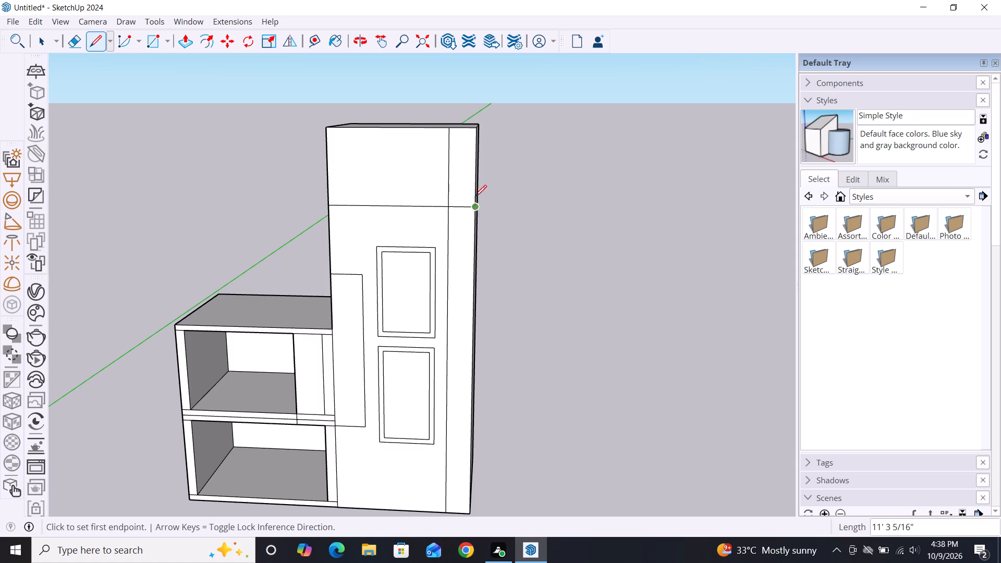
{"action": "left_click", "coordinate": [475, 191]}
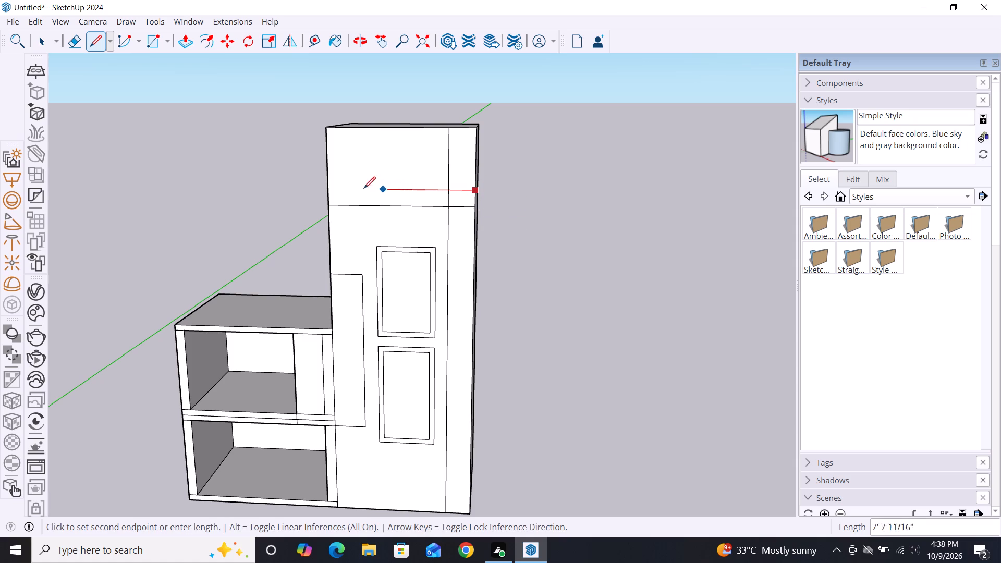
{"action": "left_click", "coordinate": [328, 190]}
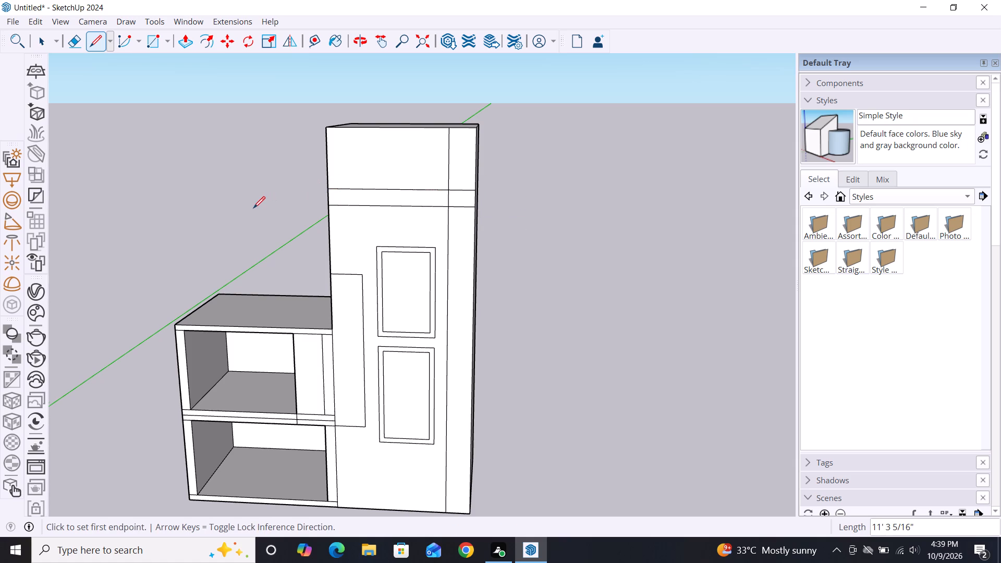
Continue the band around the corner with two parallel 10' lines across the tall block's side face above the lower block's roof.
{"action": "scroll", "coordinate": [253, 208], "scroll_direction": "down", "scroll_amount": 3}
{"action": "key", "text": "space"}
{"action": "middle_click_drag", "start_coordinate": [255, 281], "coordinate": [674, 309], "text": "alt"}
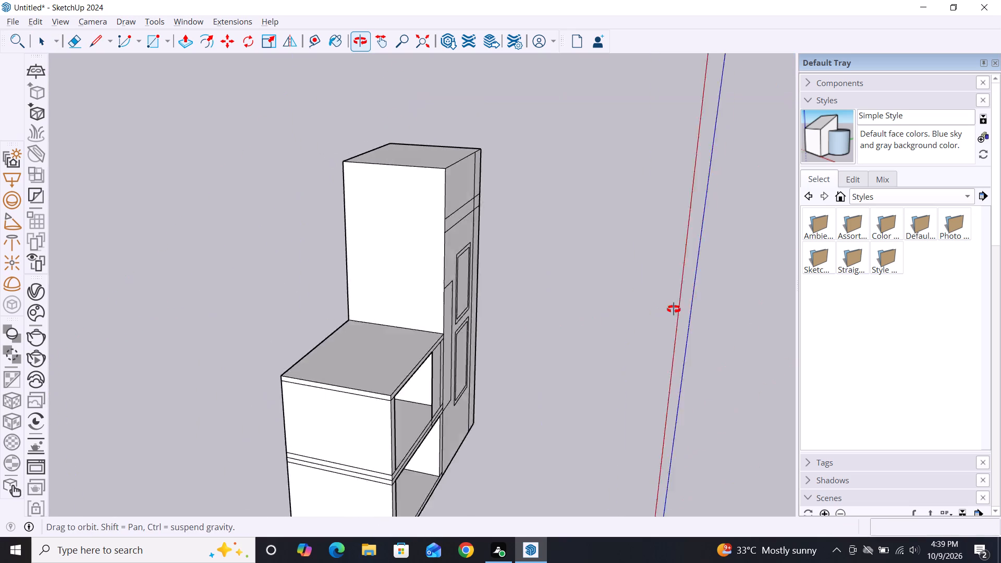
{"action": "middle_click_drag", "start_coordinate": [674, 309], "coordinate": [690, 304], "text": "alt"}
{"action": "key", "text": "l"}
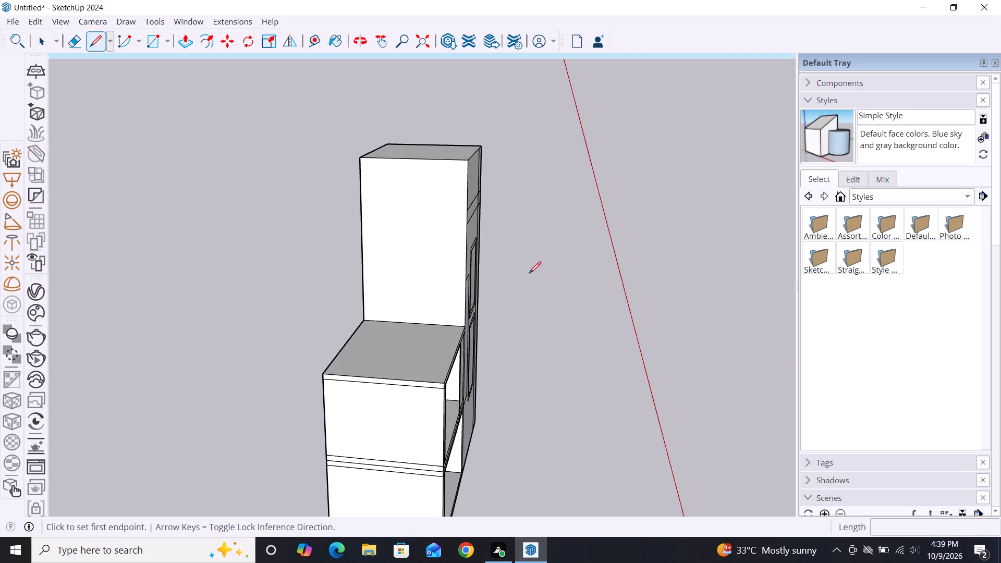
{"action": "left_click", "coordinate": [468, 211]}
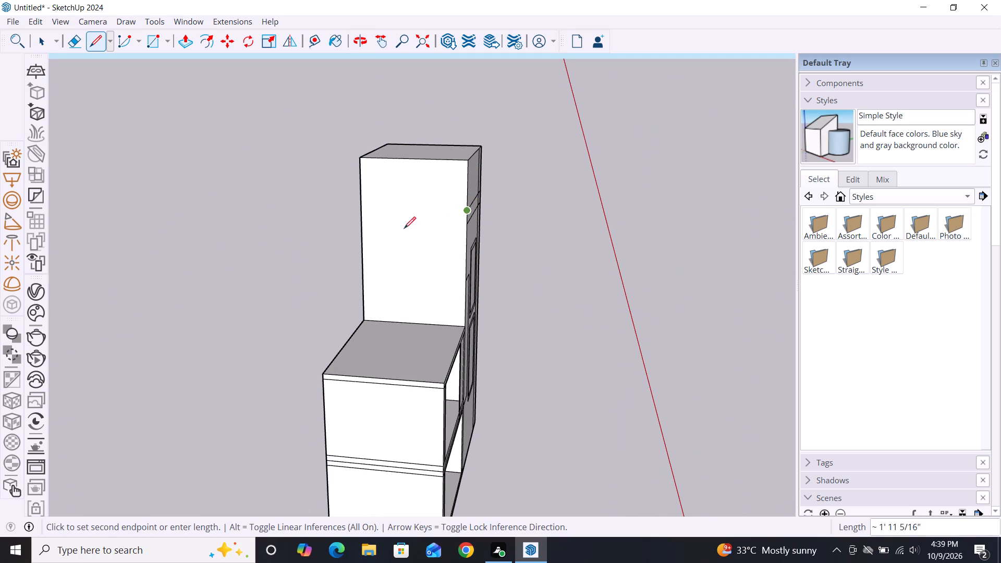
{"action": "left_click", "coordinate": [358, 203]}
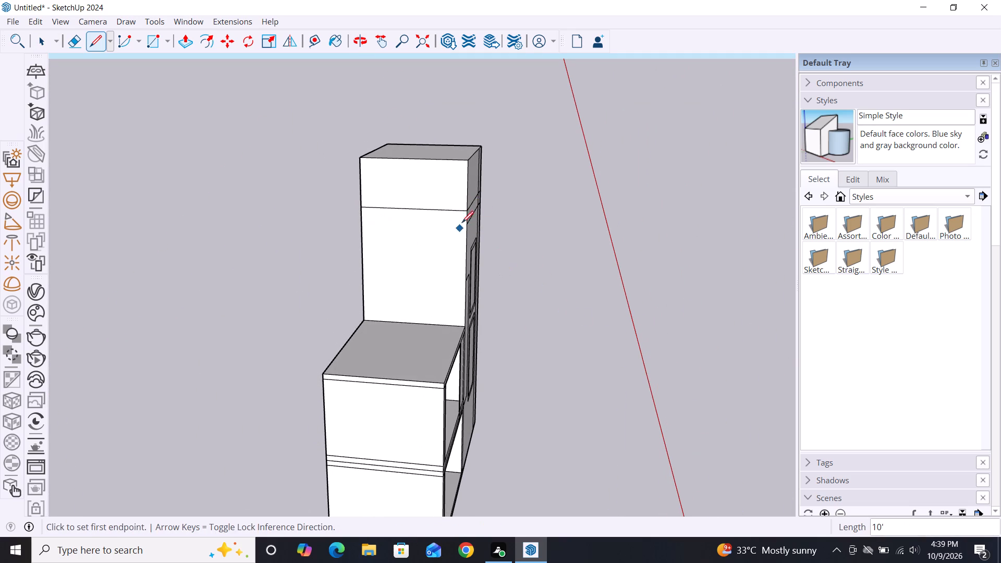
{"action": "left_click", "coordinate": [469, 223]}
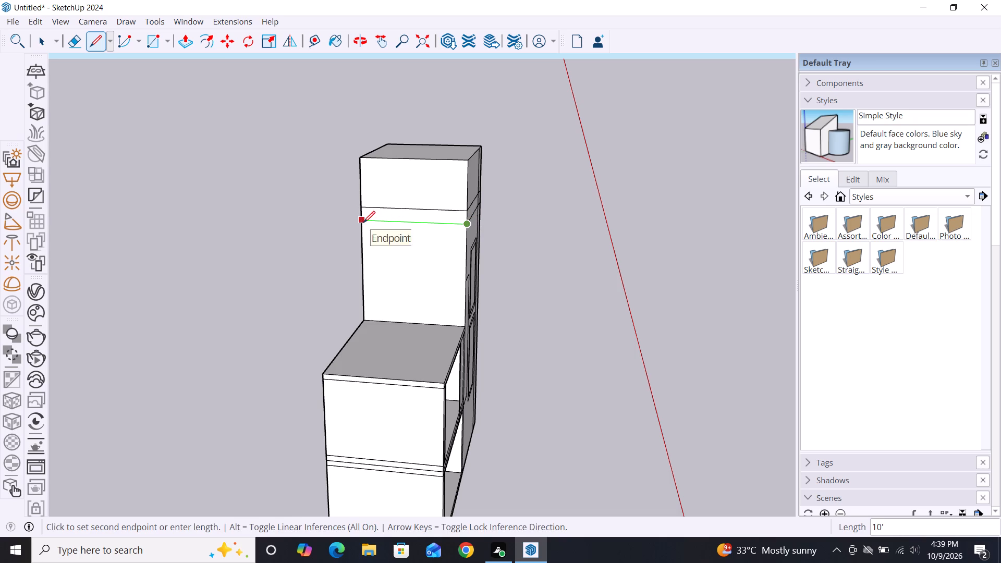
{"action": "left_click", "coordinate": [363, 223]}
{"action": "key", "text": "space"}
Examine the horizontal band on the tall block from the side and from the front.
{"action": "scroll", "coordinate": [575, 249], "scroll_direction": "down", "scroll_amount": 2}
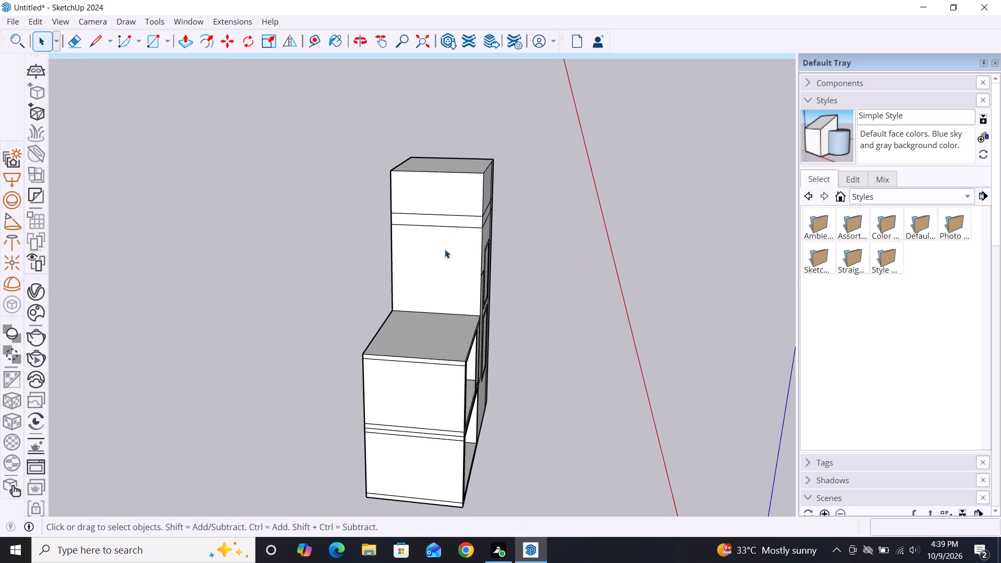
{"action": "scroll", "coordinate": [433, 189], "scroll_direction": "down", "scroll_amount": 4}
{"action": "middle_click_drag", "start_coordinate": [475, 399], "coordinate": [292, 362]}
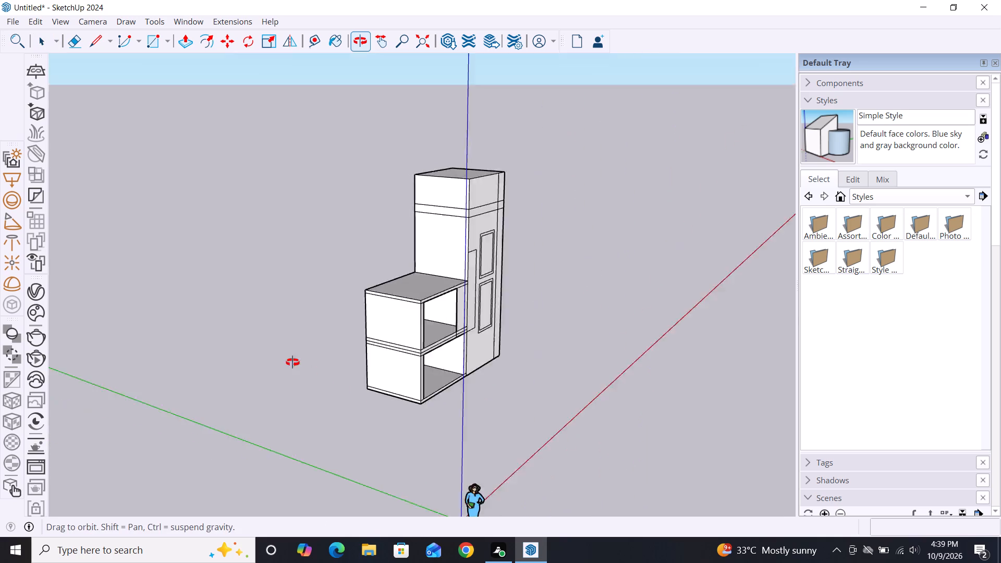
{"action": "middle_click_drag", "start_coordinate": [292, 362], "coordinate": [184, 360]}
{"action": "scroll", "coordinate": [423, 317], "scroll_direction": "down", "scroll_amount": 2}
{"action": "middle_click_drag", "start_coordinate": [470, 375], "coordinate": [449, 372]}
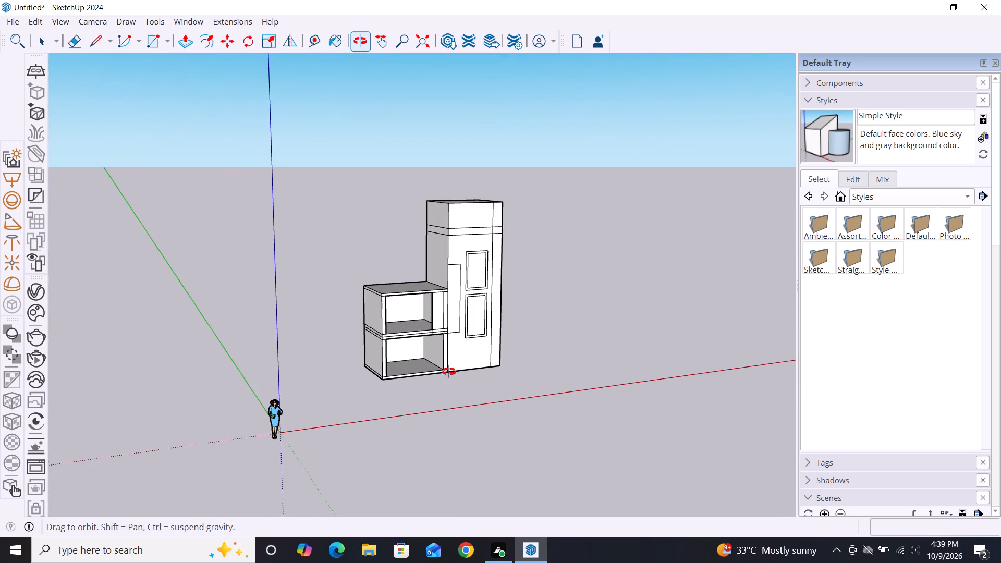
{"action": "middle_click_drag", "start_coordinate": [449, 372], "coordinate": [345, 358]}
{"action": "scroll", "coordinate": [441, 301], "scroll_direction": "up", "scroll_amount": 8}
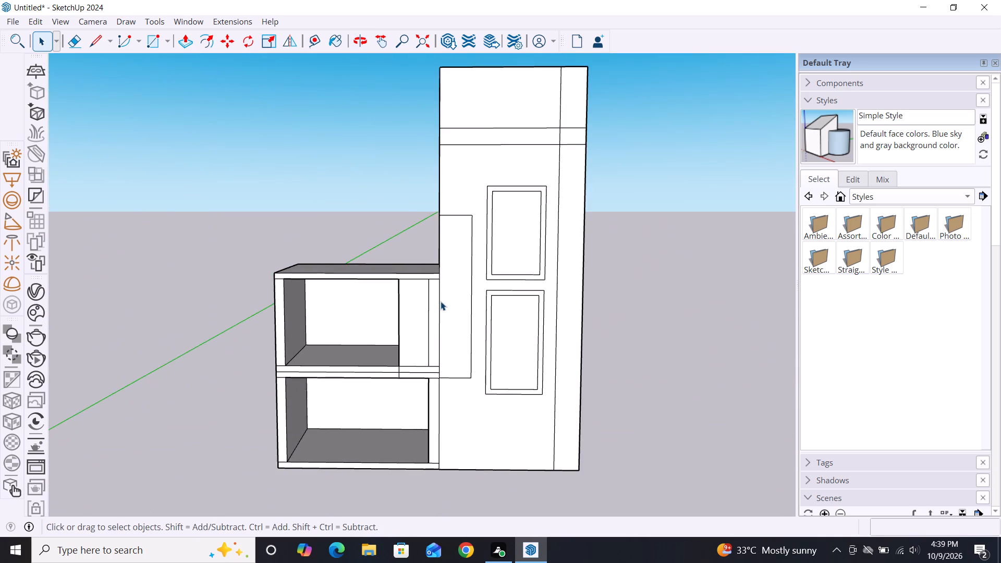
{"action": "scroll", "coordinate": [441, 301], "scroll_direction": "down", "scroll_amount": 2}
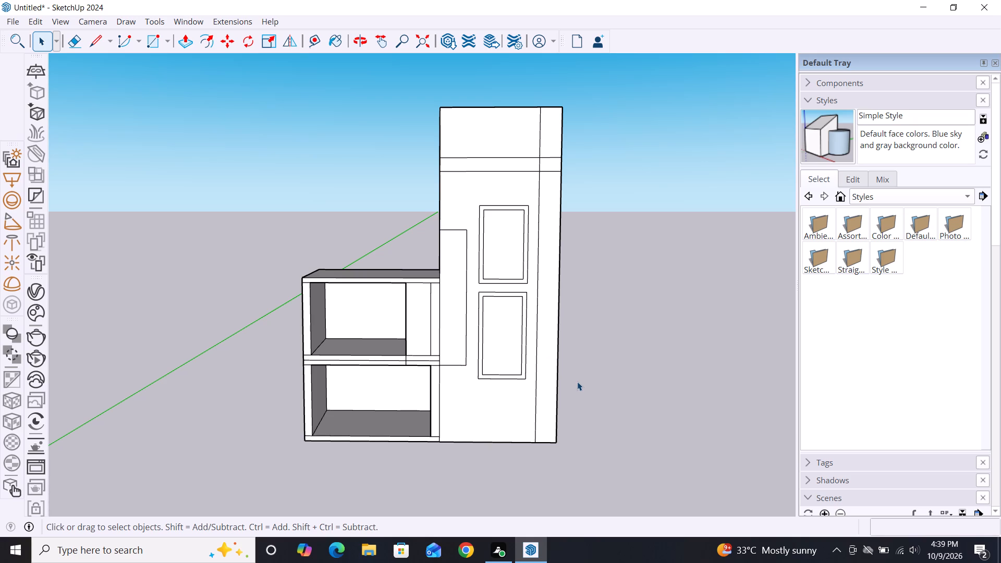
{"action": "middle_click_drag", "start_coordinate": [519, 418], "coordinate": [511, 366]}
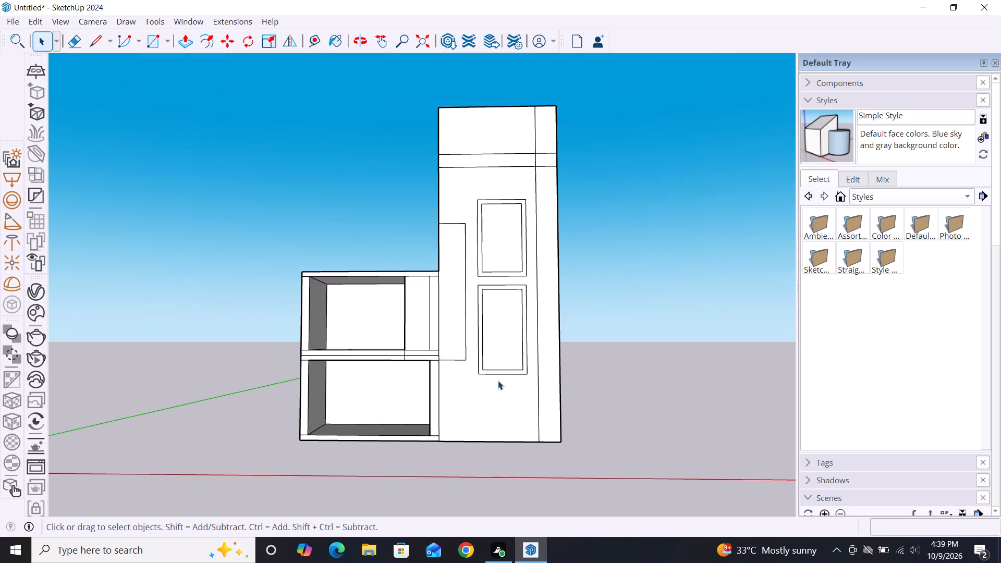
{"action": "scroll", "coordinate": [505, 396], "scroll_direction": "up", "scroll_amount": 3}
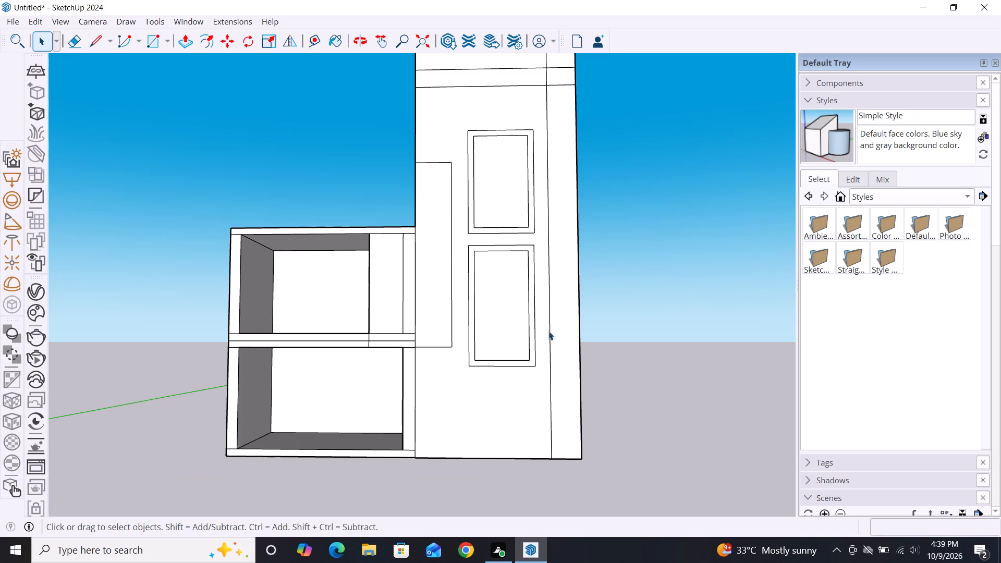
{"action": "scroll", "coordinate": [549, 331], "scroll_direction": "down", "scroll_amount": 1}
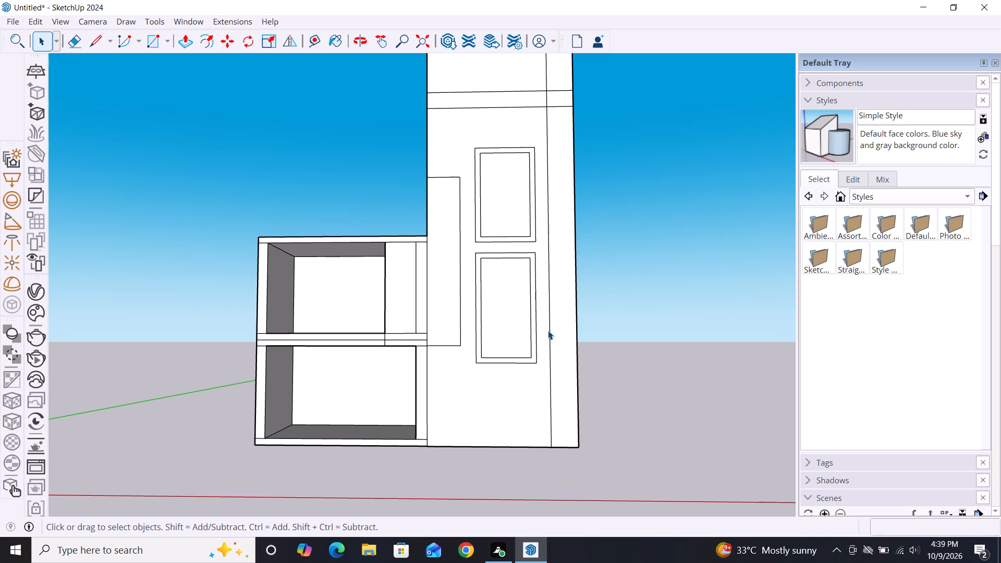
{"action": "scroll", "coordinate": [434, 301], "scroll_direction": "down", "scroll_amount": 2}
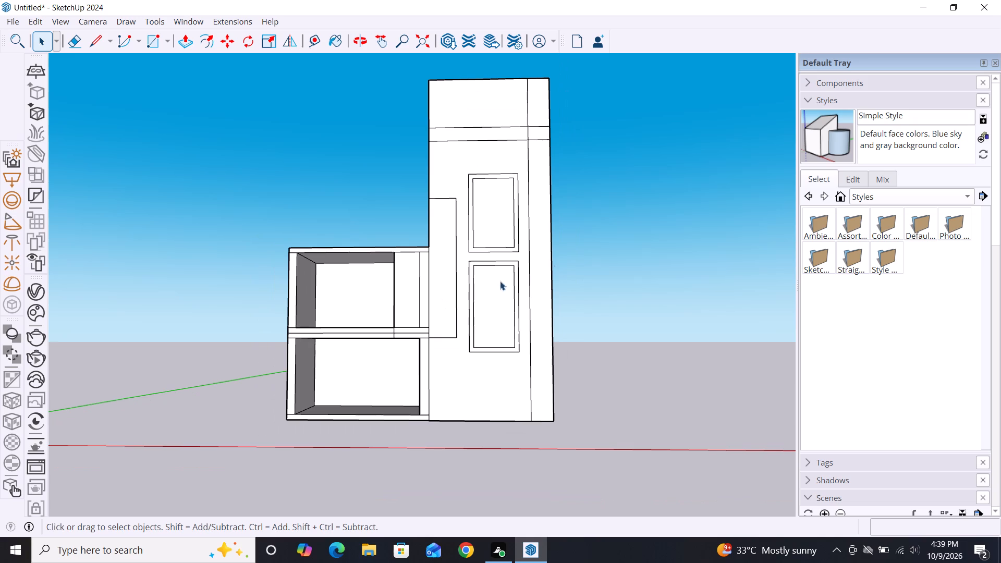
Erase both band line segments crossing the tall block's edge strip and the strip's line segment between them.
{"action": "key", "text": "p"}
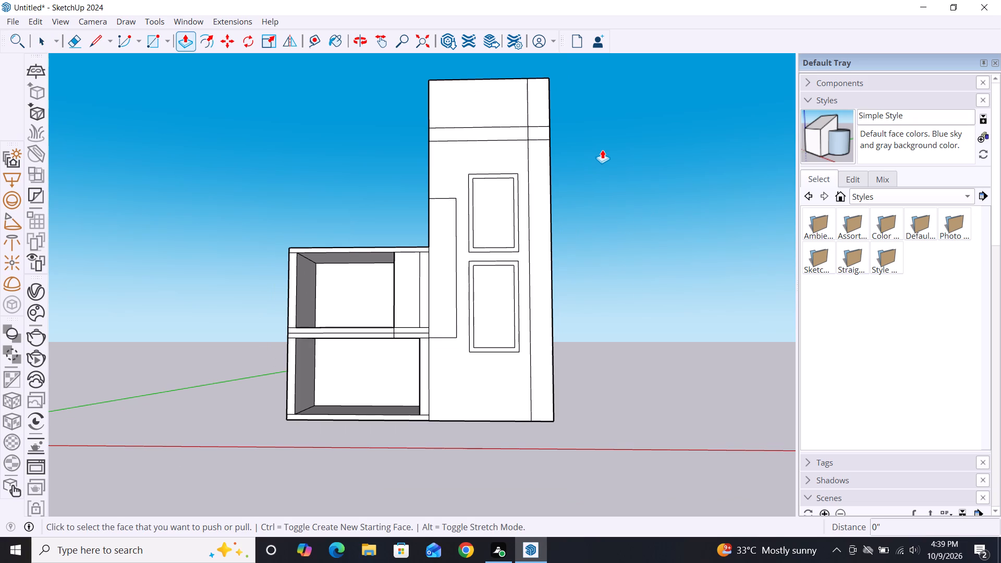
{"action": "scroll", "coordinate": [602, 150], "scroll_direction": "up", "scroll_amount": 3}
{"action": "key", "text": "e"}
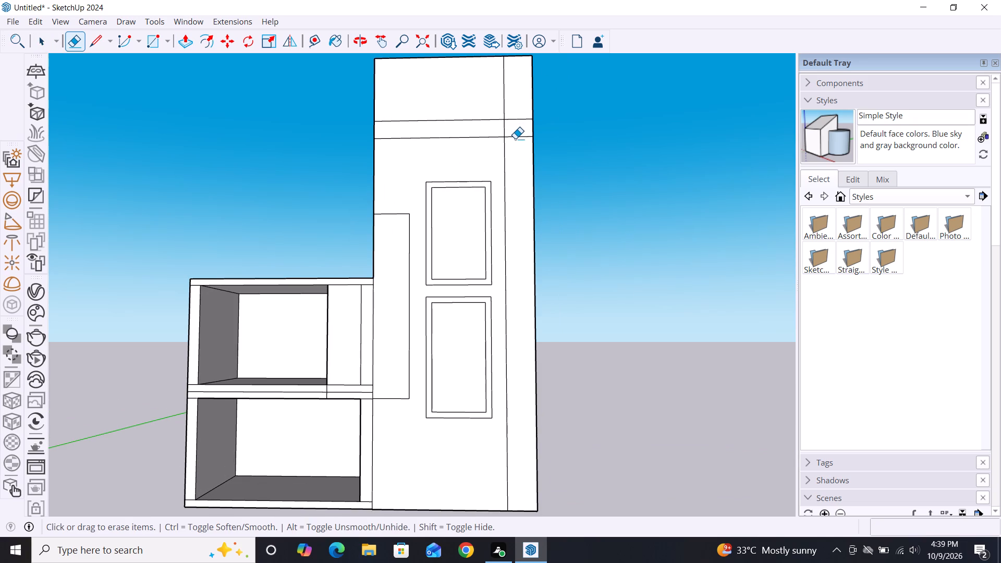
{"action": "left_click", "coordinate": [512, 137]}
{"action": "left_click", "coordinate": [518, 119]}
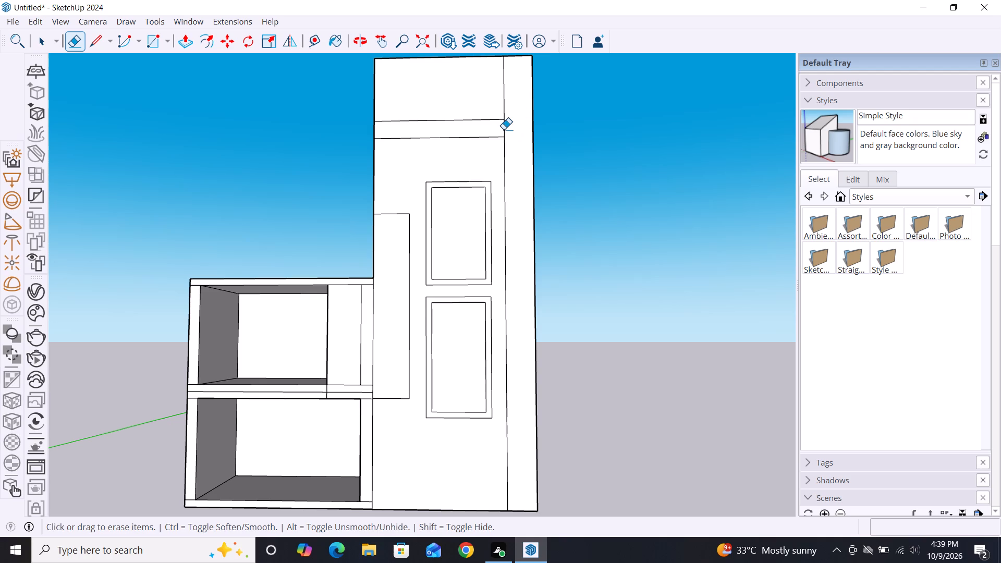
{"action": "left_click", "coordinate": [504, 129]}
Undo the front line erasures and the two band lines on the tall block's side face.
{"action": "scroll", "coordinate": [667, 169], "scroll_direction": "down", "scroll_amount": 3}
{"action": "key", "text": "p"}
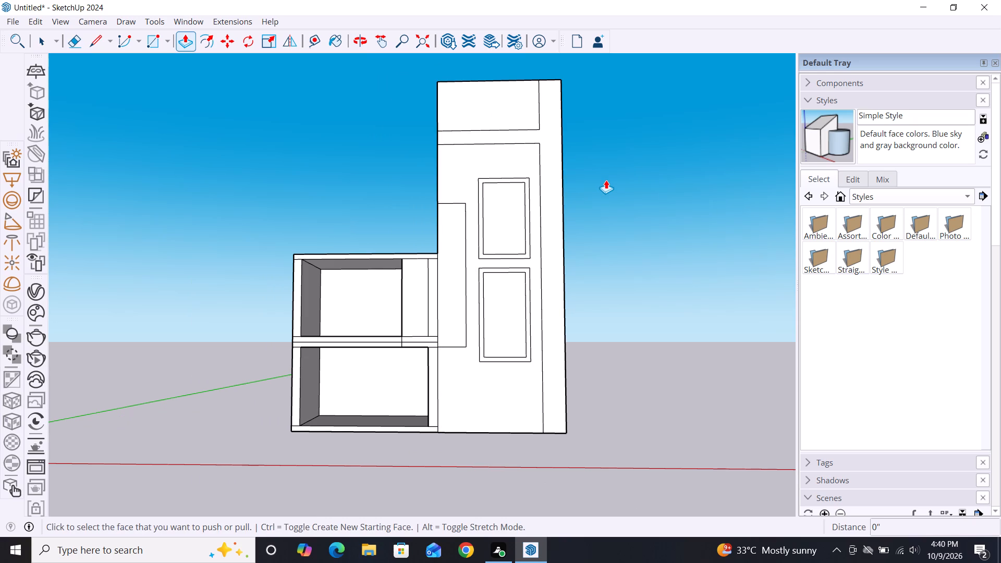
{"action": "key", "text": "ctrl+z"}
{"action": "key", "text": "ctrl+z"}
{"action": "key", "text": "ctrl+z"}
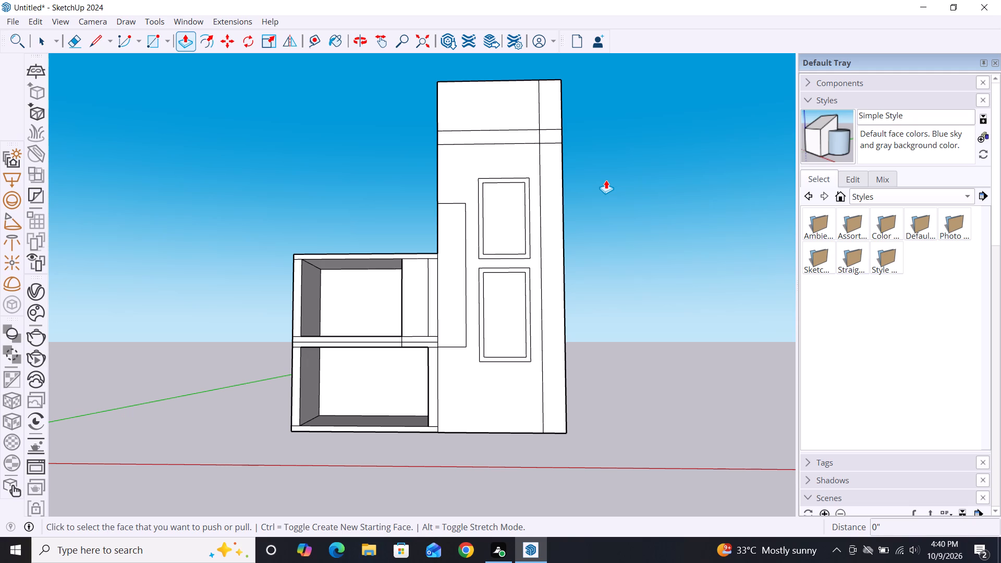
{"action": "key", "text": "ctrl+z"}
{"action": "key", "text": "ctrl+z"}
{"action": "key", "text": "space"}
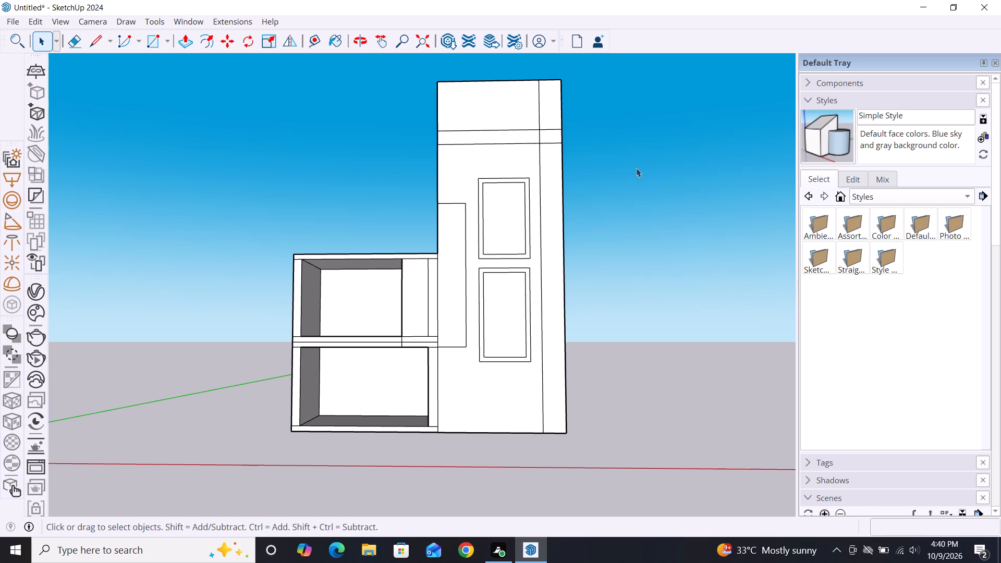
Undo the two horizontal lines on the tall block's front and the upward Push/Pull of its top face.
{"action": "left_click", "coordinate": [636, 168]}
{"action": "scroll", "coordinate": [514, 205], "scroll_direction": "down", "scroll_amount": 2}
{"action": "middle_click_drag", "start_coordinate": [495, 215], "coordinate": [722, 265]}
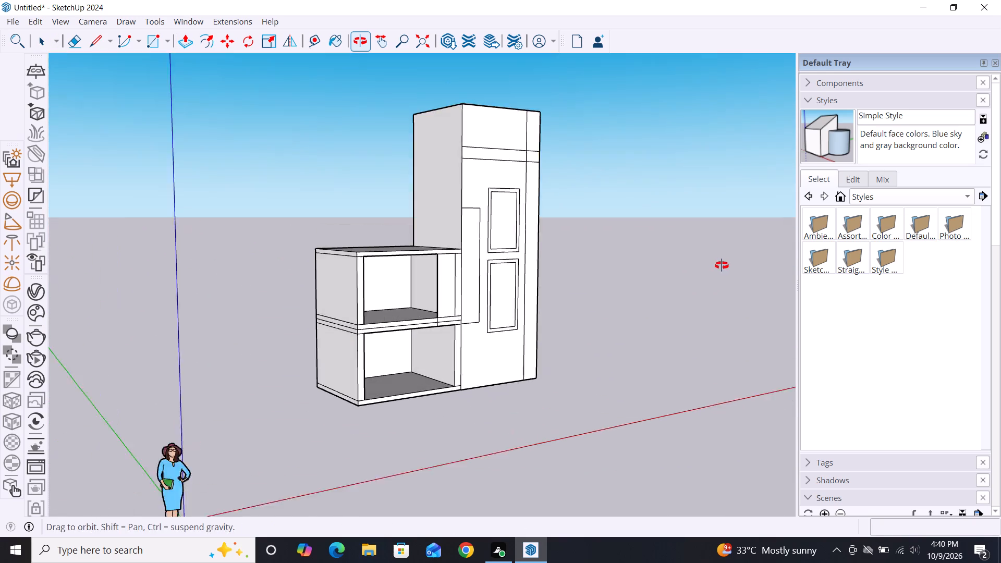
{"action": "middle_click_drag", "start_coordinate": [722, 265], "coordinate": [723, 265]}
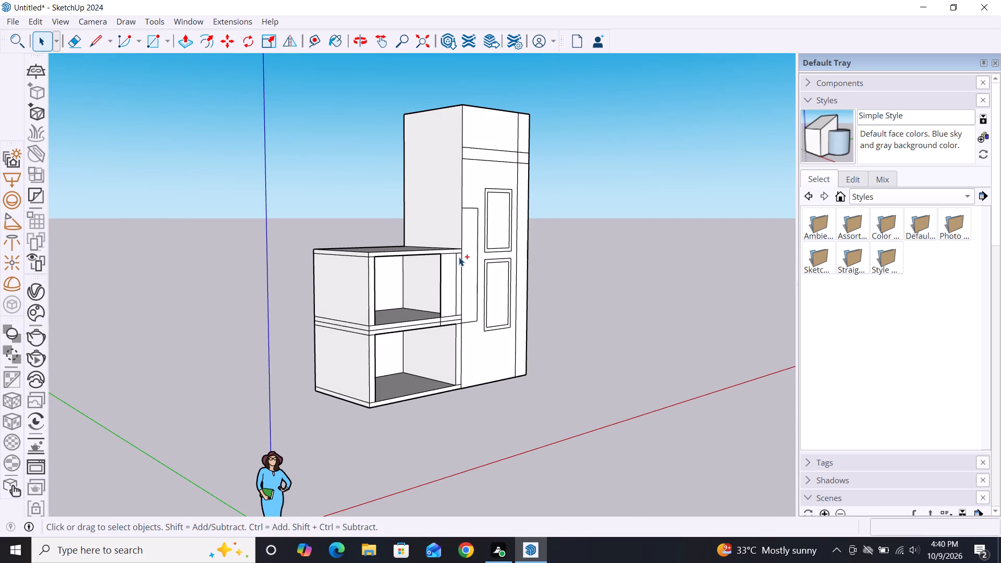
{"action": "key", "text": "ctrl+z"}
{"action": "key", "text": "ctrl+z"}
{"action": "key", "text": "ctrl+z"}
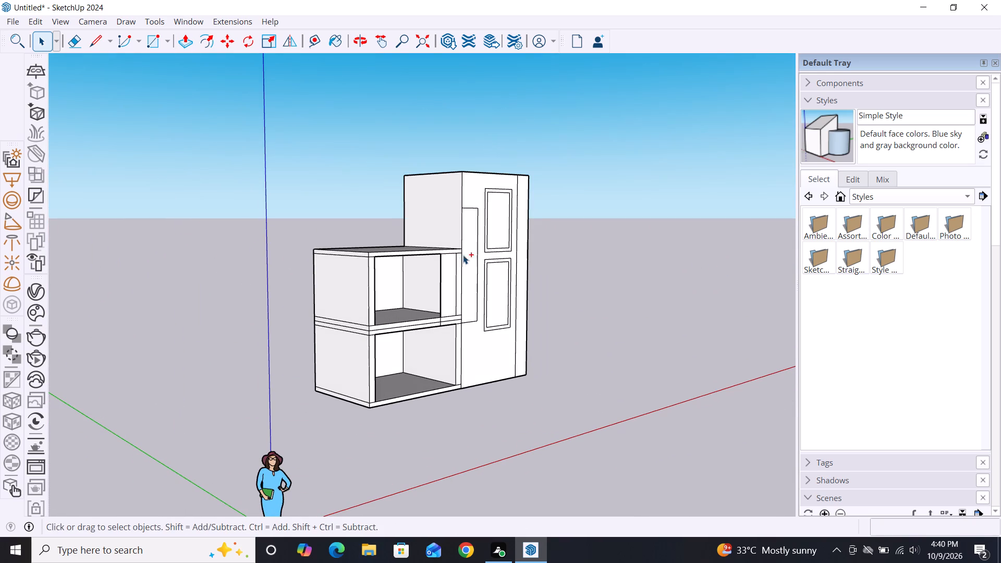
Undo the side face's inward Push/Pull, the edge strip rectangle and the earlier outward Push/Pull on the tall block.
{"action": "key", "text": "ctrl+z"}
{"action": "key", "text": "ctrl+z"}
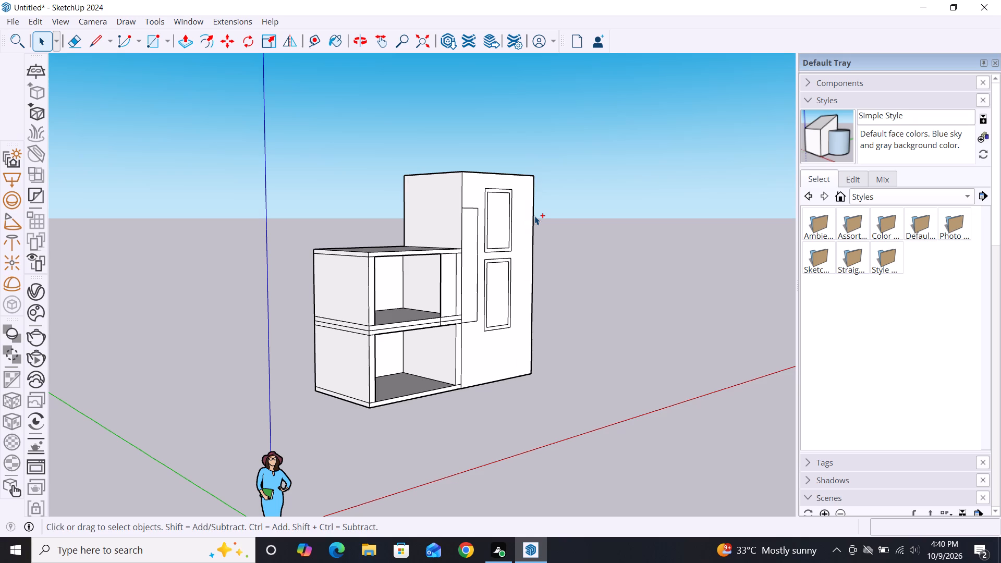
{"action": "key", "text": "ctrl+z"}
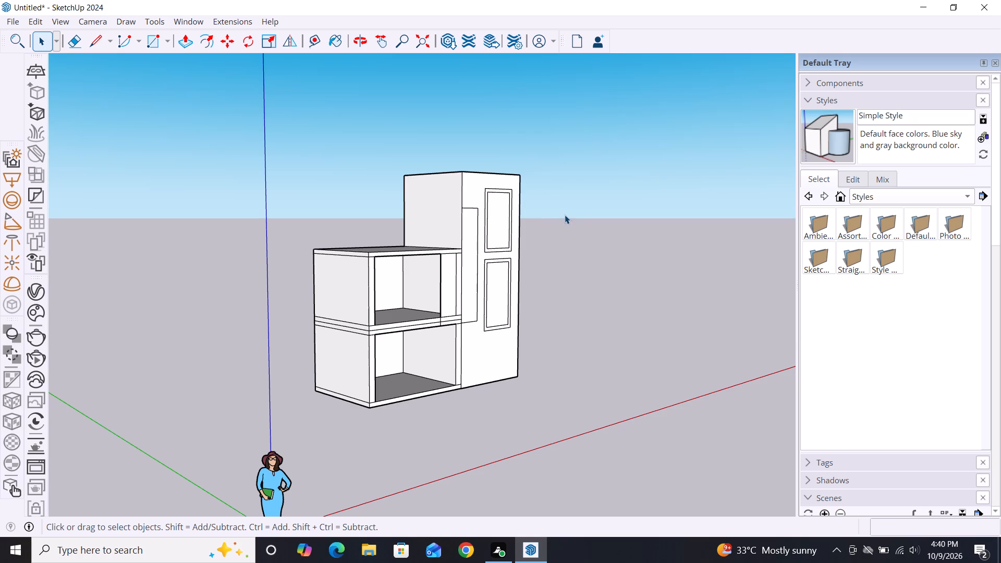
Push/Pull the tall block's outer side face outward to widen the front beyond the framed windows.
{"action": "scroll", "coordinate": [565, 215], "scroll_direction": "down", "scroll_amount": 3}
{"action": "middle_click_drag", "start_coordinate": [536, 340], "coordinate": [379, 338]}
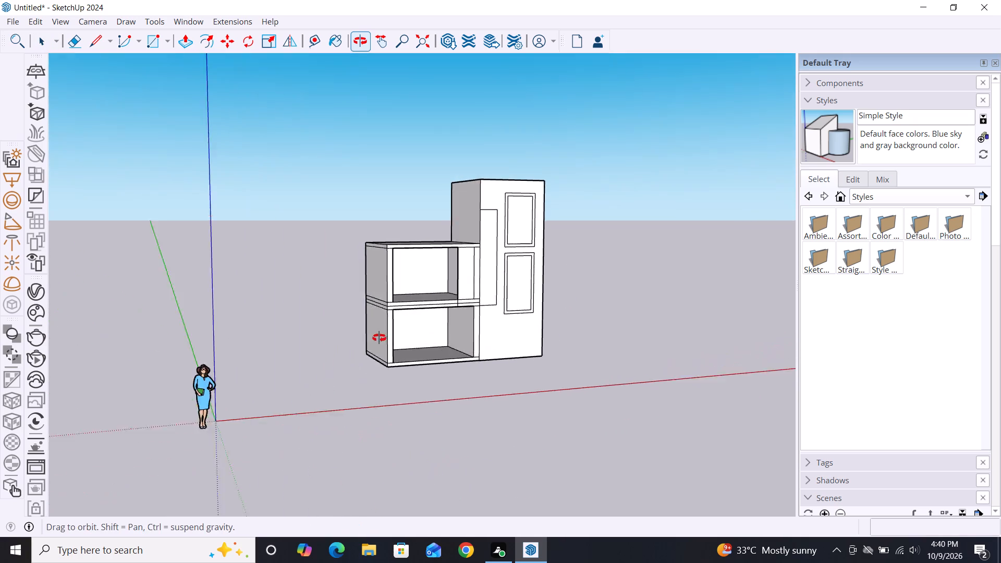
{"action": "middle_click_drag", "start_coordinate": [379, 338], "coordinate": [253, 348]}
{"action": "scroll", "coordinate": [495, 250], "scroll_direction": "down", "scroll_amount": 2}
{"action": "middle_click_drag", "start_coordinate": [511, 341], "coordinate": [343, 375]}
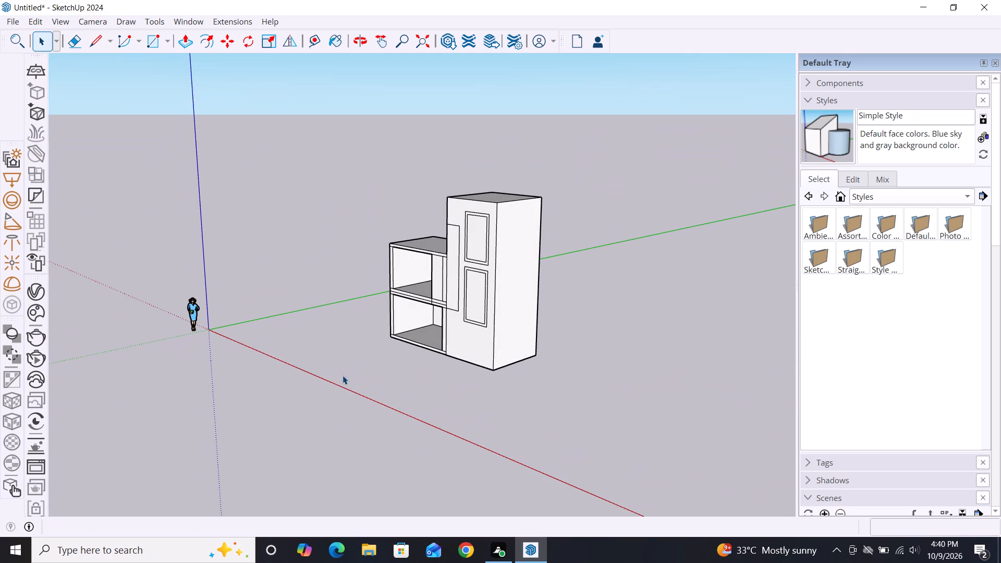
{"action": "key", "text": "p"}
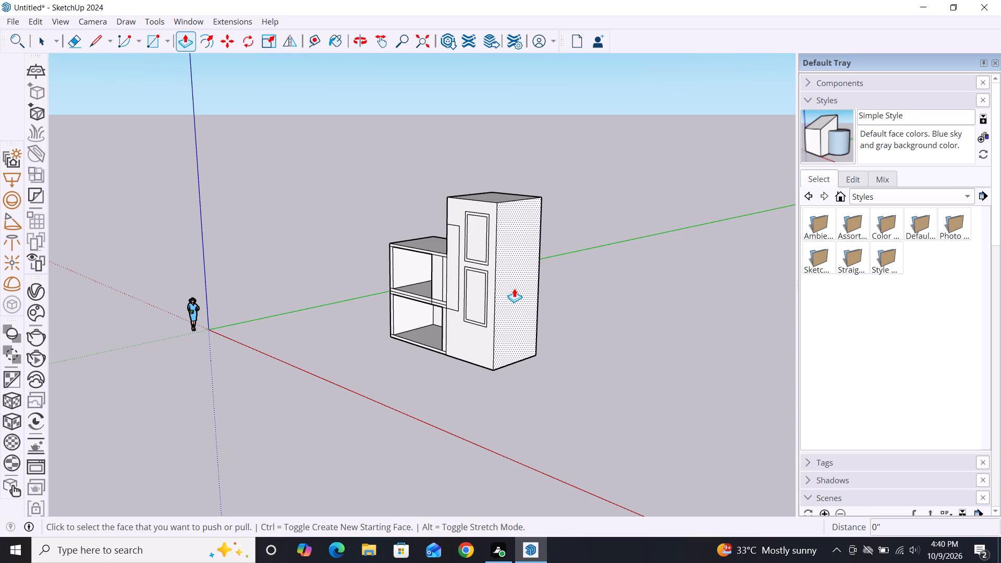
{"action": "left_click", "coordinate": [514, 288]}
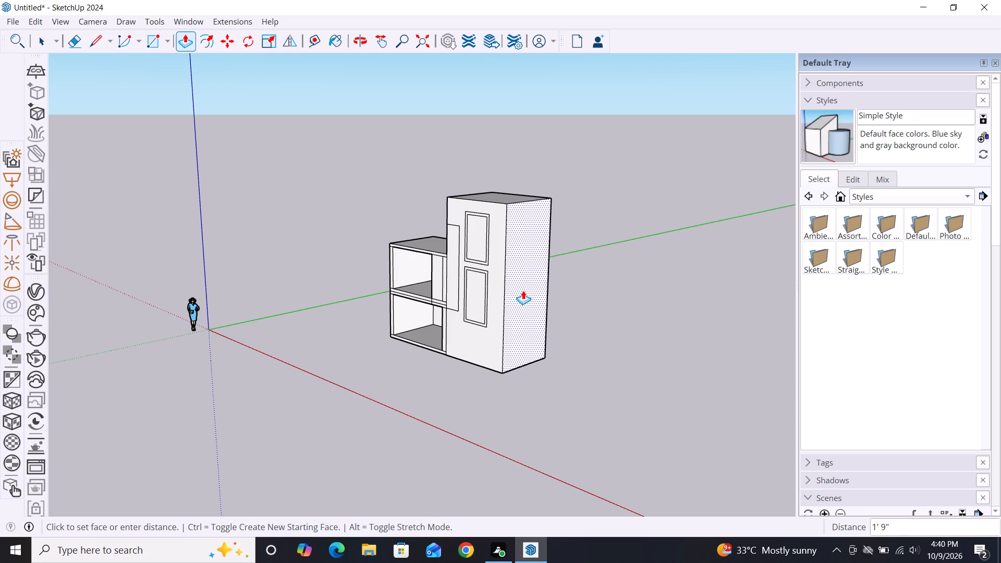
{"action": "left_click", "coordinate": [527, 292]}
{"action": "key", "text": "space"}
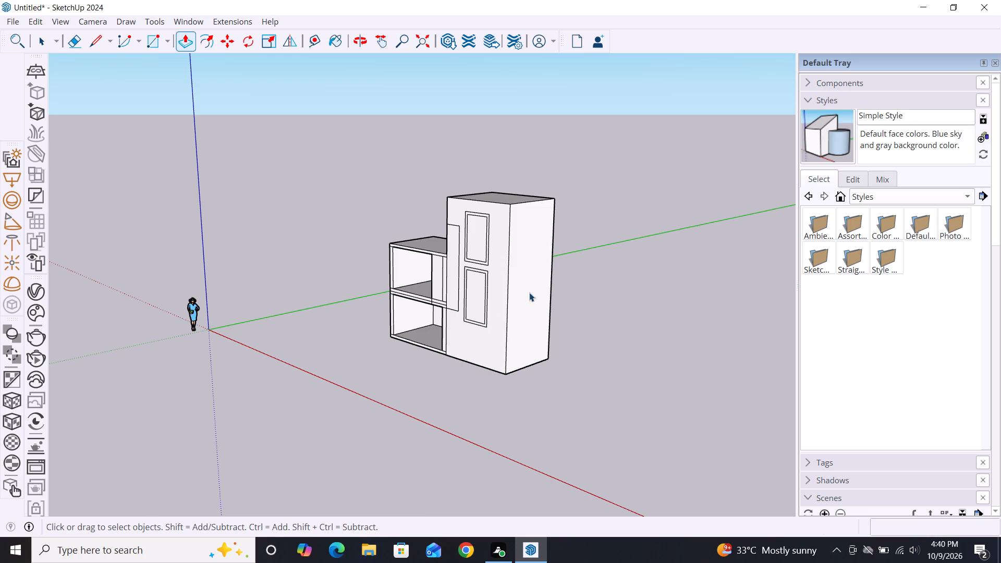
Draw a full-height rectangle about 2' 8" by 24' 6" along the outer edge of the tall block's front.
{"action": "scroll", "coordinate": [419, 281], "scroll_direction": "down", "scroll_amount": 2}
{"action": "middle_click_drag", "start_coordinate": [448, 384], "coordinate": [713, 356]}
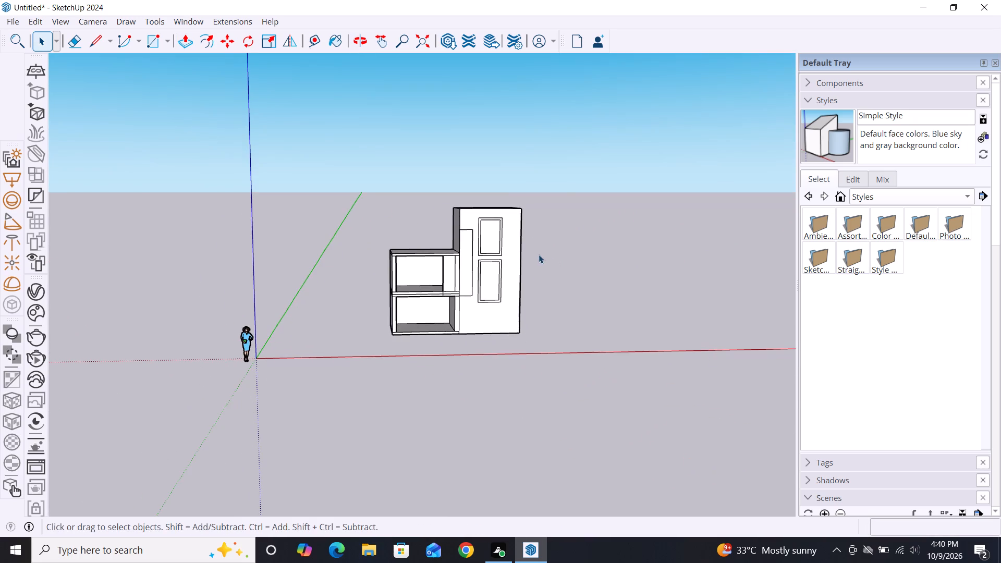
{"action": "scroll", "coordinate": [528, 252], "scroll_direction": "up", "scroll_amount": 3}
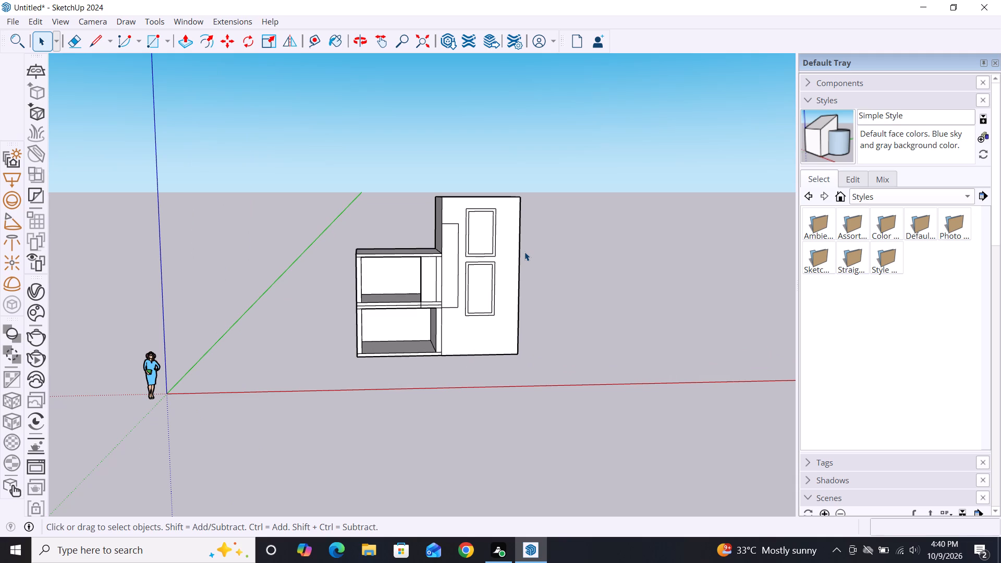
{"action": "key", "text": "r"}
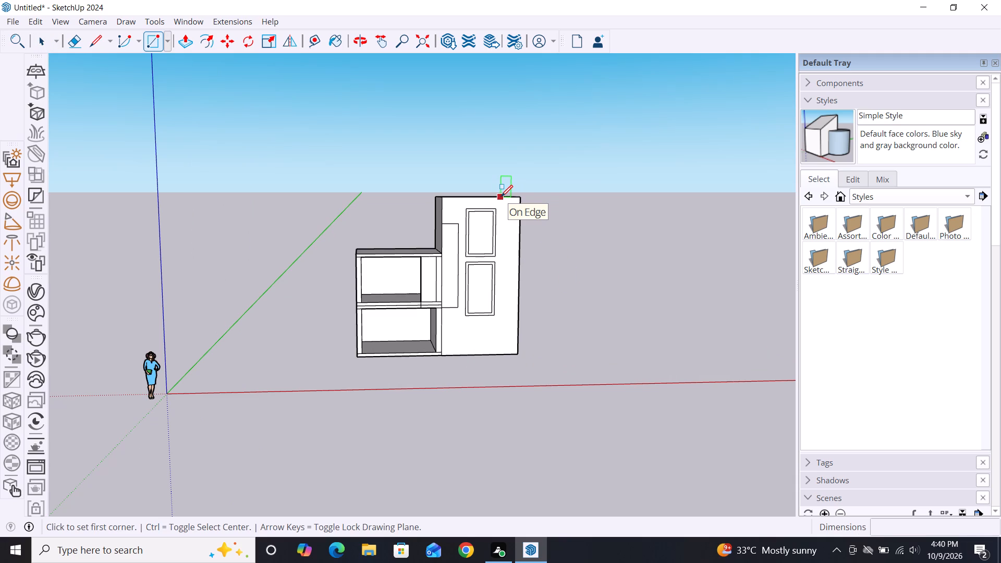
{"action": "double_click", "coordinate": [501, 197]}
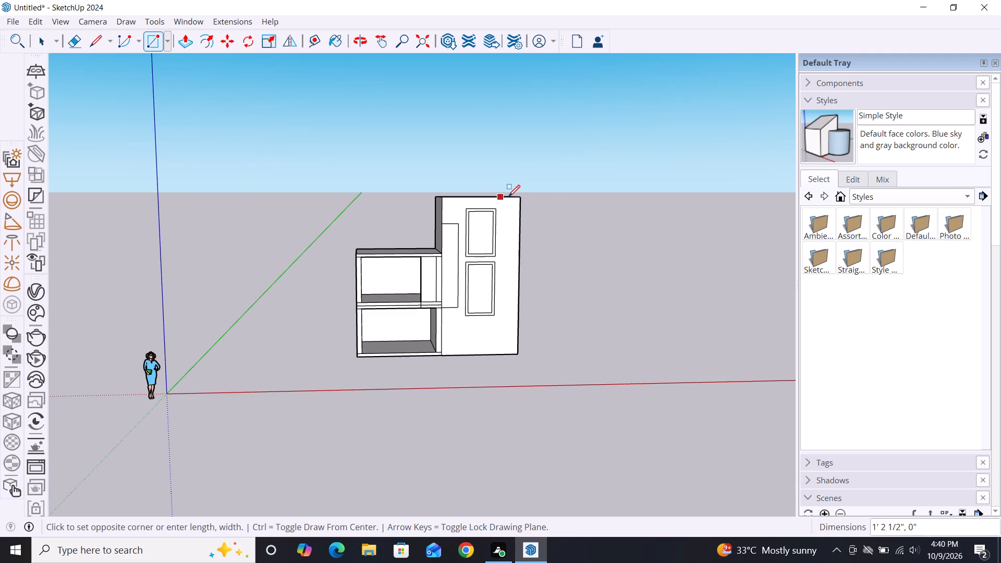
{"action": "key", "text": "Escape"}
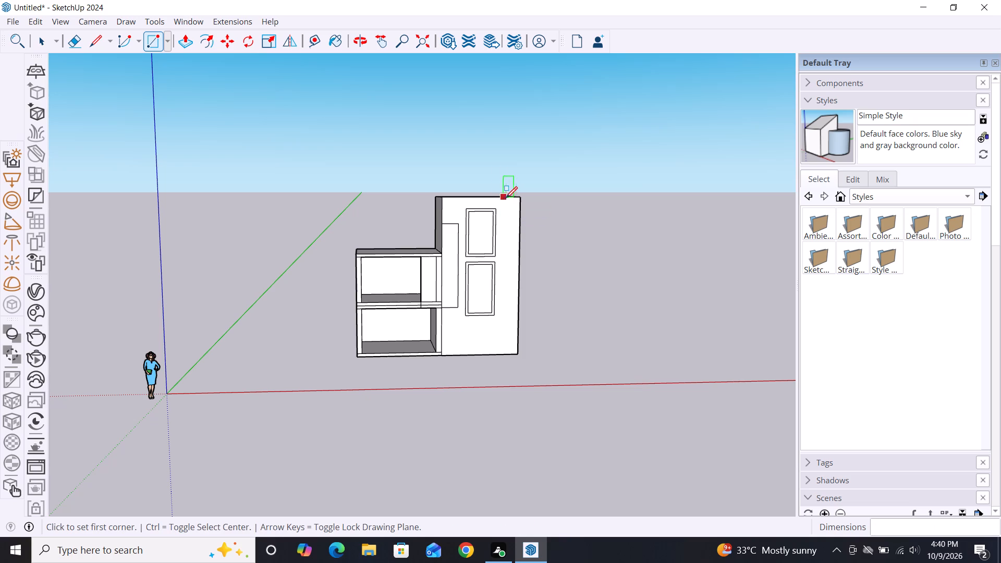
{"action": "left_click", "coordinate": [504, 199]}
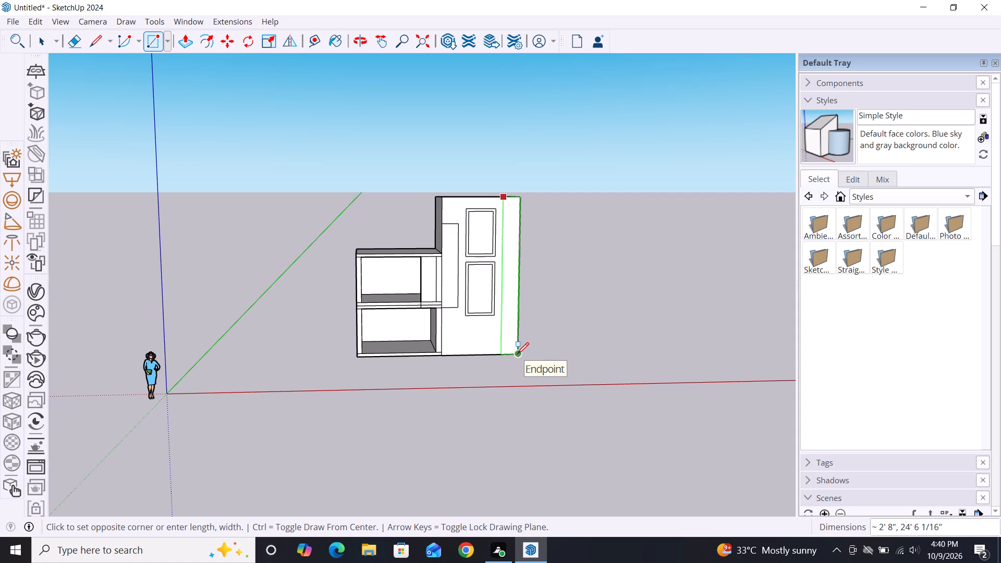
{"action": "left_click", "coordinate": [517, 354]}
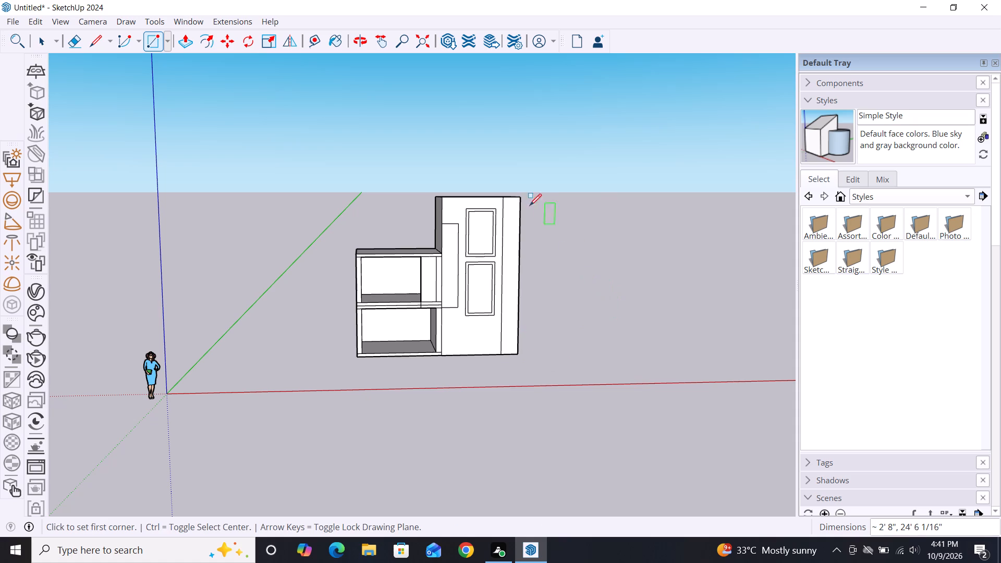
{"action": "scroll", "coordinate": [506, 187], "scroll_direction": "up", "scroll_amount": 10}
{"action": "key", "text": "space"}
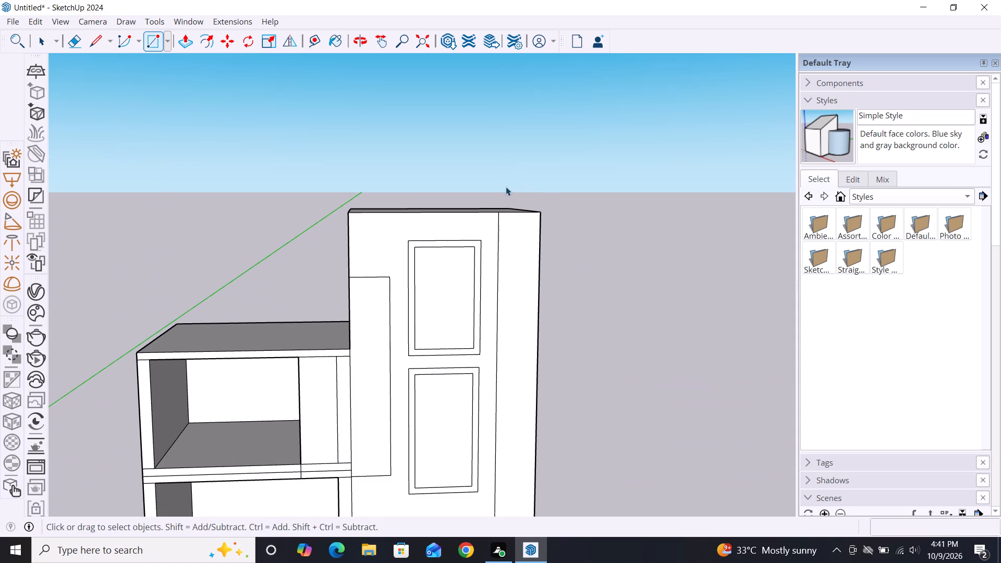
Push/Pull the tall block's top face upward by about 5' 2".
{"action": "middle_click_drag", "start_coordinate": [506, 270], "coordinate": [515, 331]}
{"action": "key", "text": "p"}
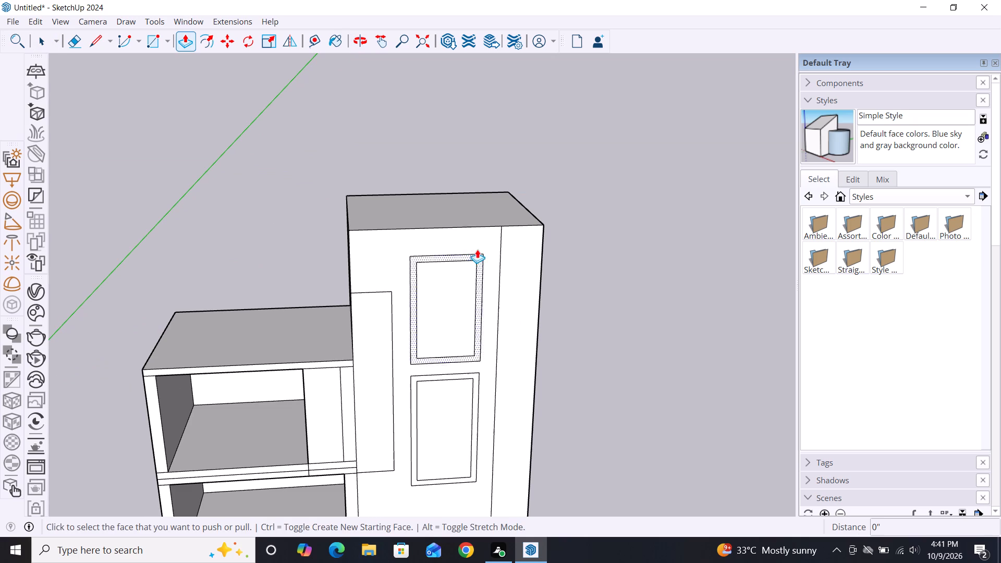
{"action": "left_click", "coordinate": [466, 214]}
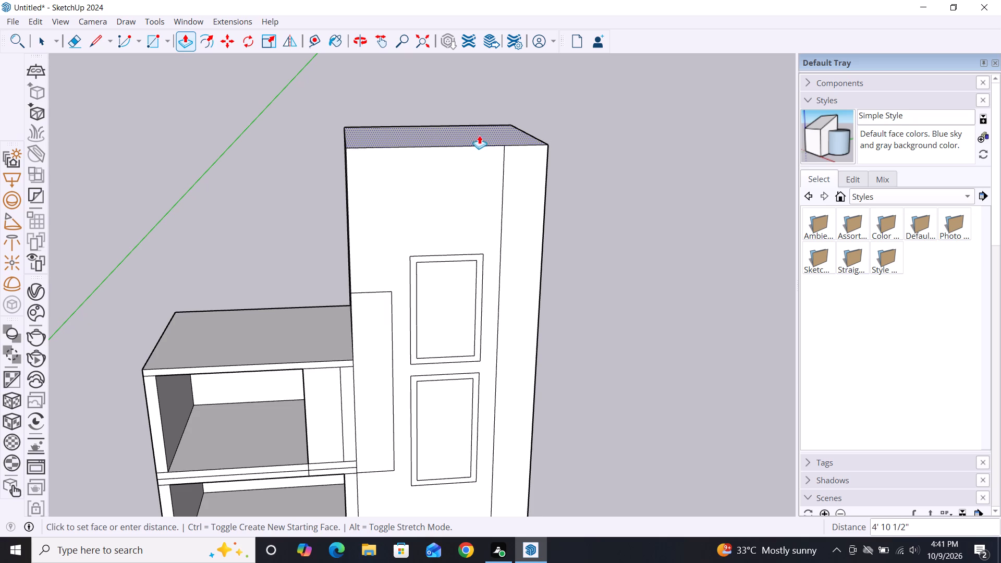
{"action": "left_click", "coordinate": [479, 134]}
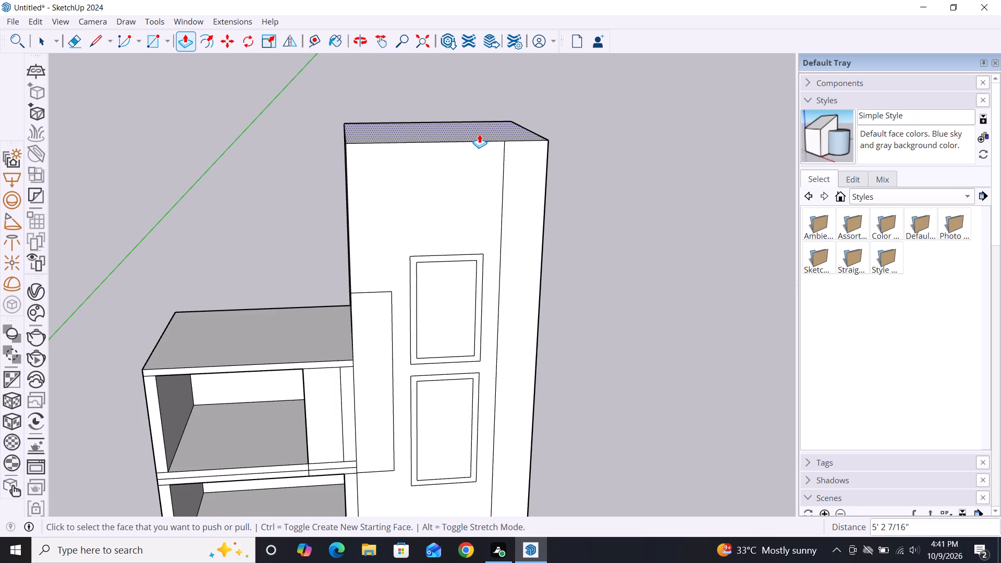
{"action": "key", "text": "space"}
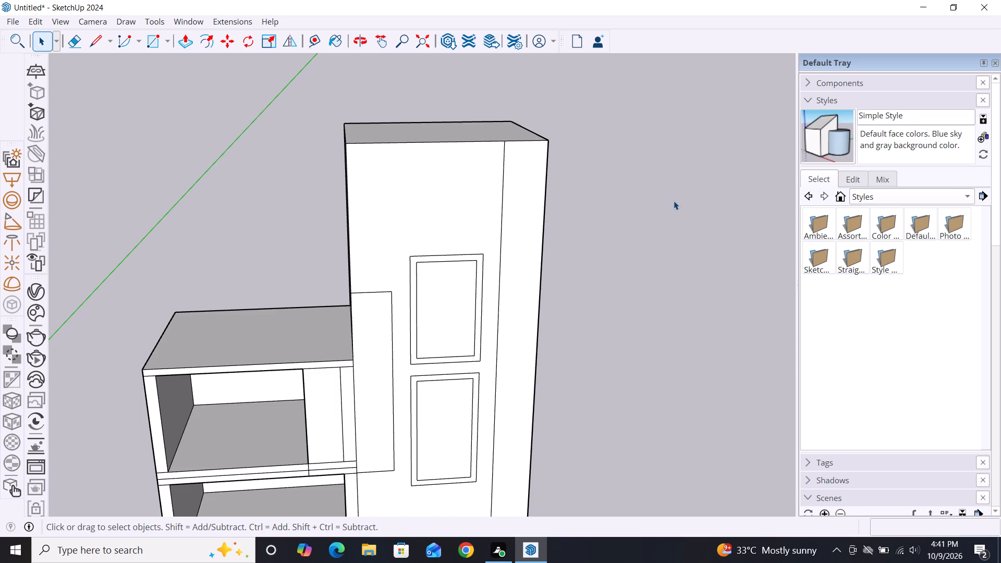
Push/Pull the tall block's outer side face slightly inward to narrow the edge strip.
{"action": "scroll", "coordinate": [674, 201], "scroll_direction": "down", "scroll_amount": 1}
{"action": "scroll", "coordinate": [416, 170], "scroll_direction": "down", "scroll_amount": 2}
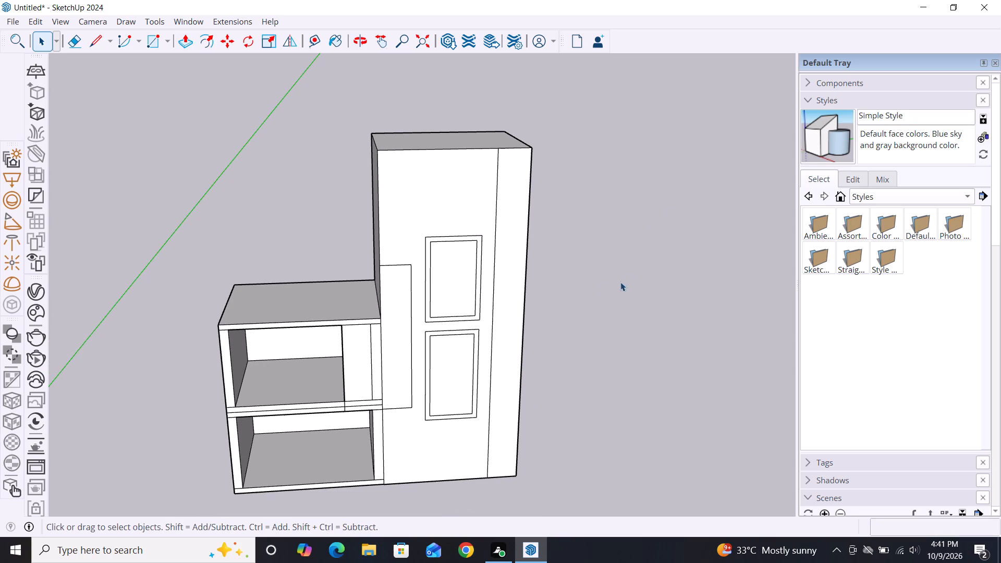
{"action": "scroll", "coordinate": [578, 272], "scroll_direction": "down", "scroll_amount": 1}
{"action": "scroll", "coordinate": [593, 331], "scroll_direction": "down", "scroll_amount": 1}
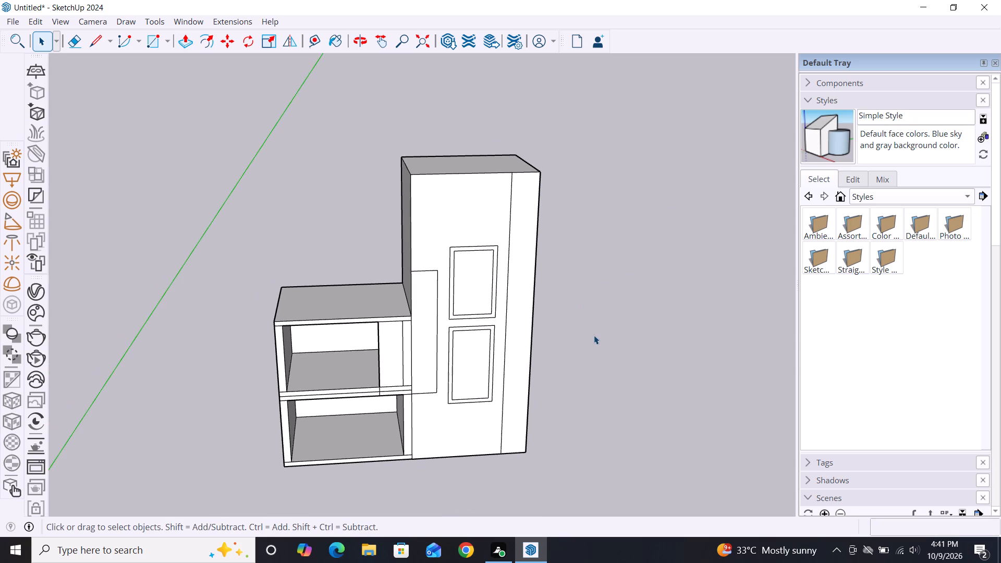
{"action": "middle_click_drag", "start_coordinate": [597, 350], "coordinate": [485, 350]}
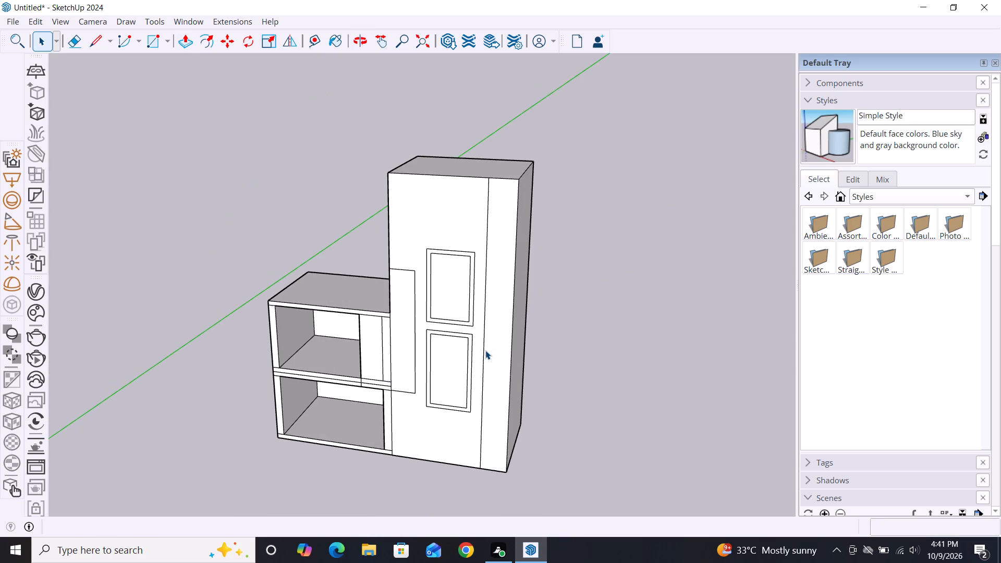
{"action": "key", "text": "p"}
{"action": "left_click", "coordinate": [517, 340]}
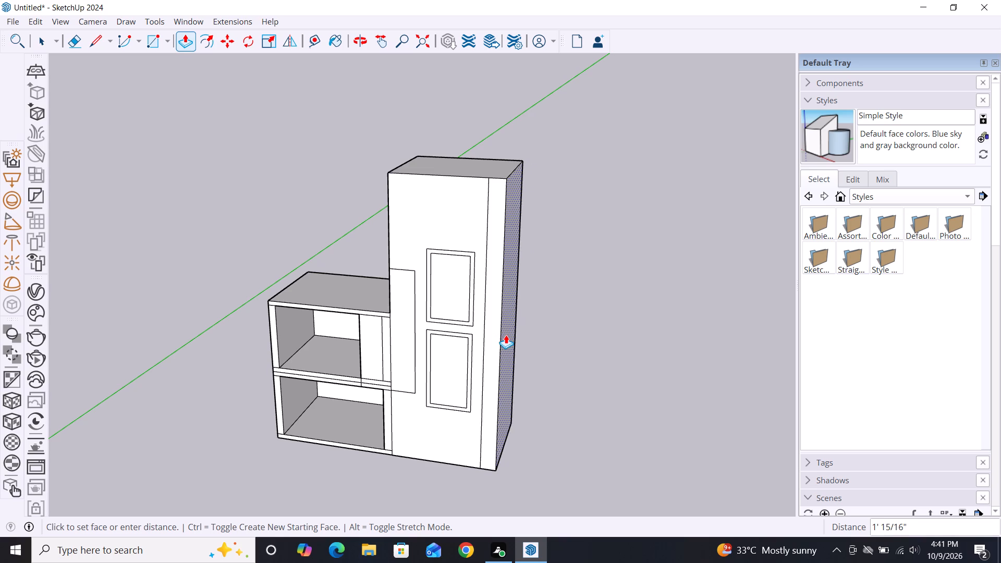
{"action": "left_click", "coordinate": [509, 338]}
{"action": "key", "text": "space"}
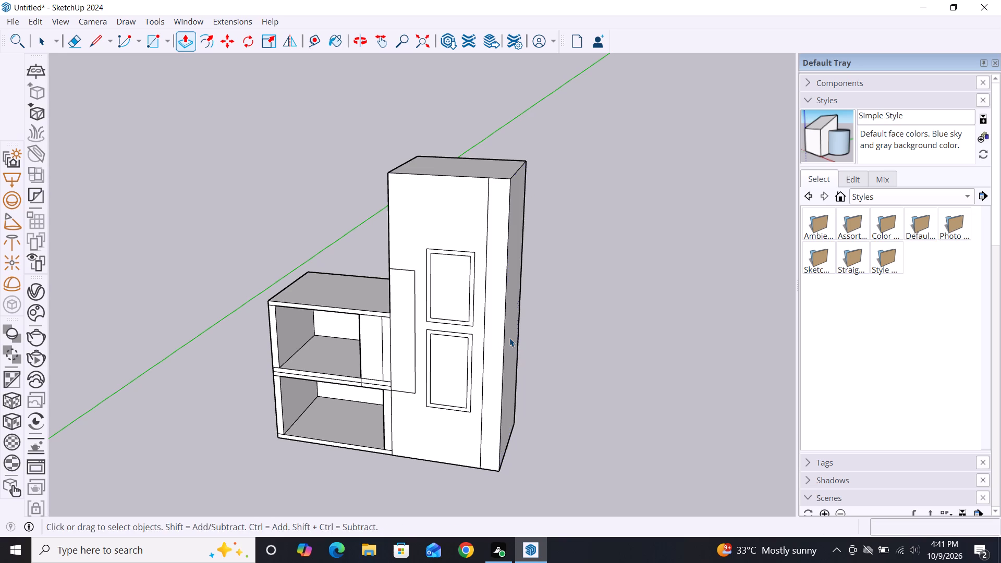
Draw two closely spaced horizontal lines, each about 11' 4" long, across the tall block's front above the upper framed window.
{"action": "scroll", "coordinate": [463, 311], "scroll_direction": "down", "scroll_amount": 2}
{"action": "middle_click_drag", "start_coordinate": [484, 385], "coordinate": [545, 337]}
{"action": "scroll", "coordinate": [545, 337], "scroll_direction": "up", "scroll_amount": 1}
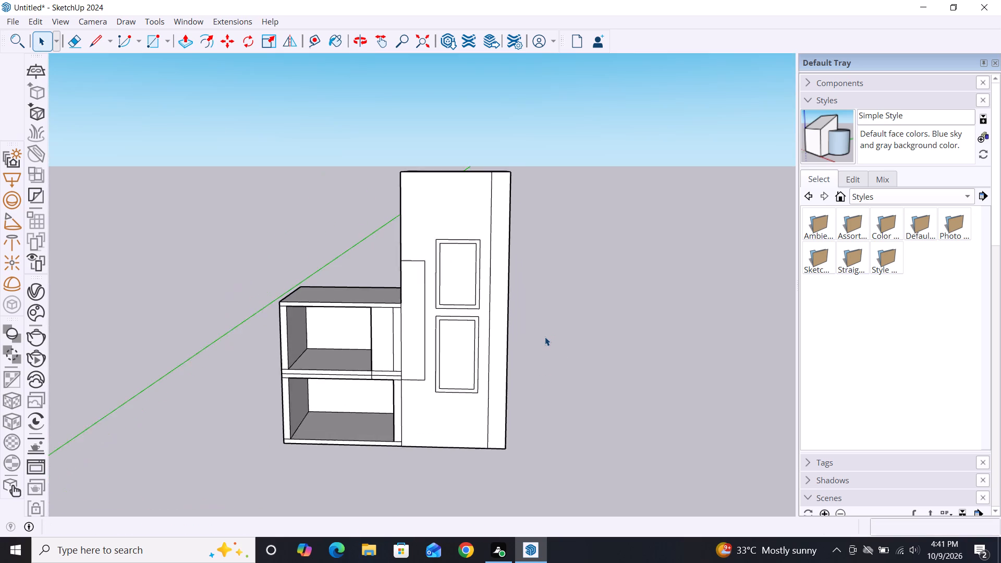
{"action": "scroll", "coordinate": [545, 337], "scroll_direction": "up", "scroll_amount": 1}
{"action": "key", "text": "l"}
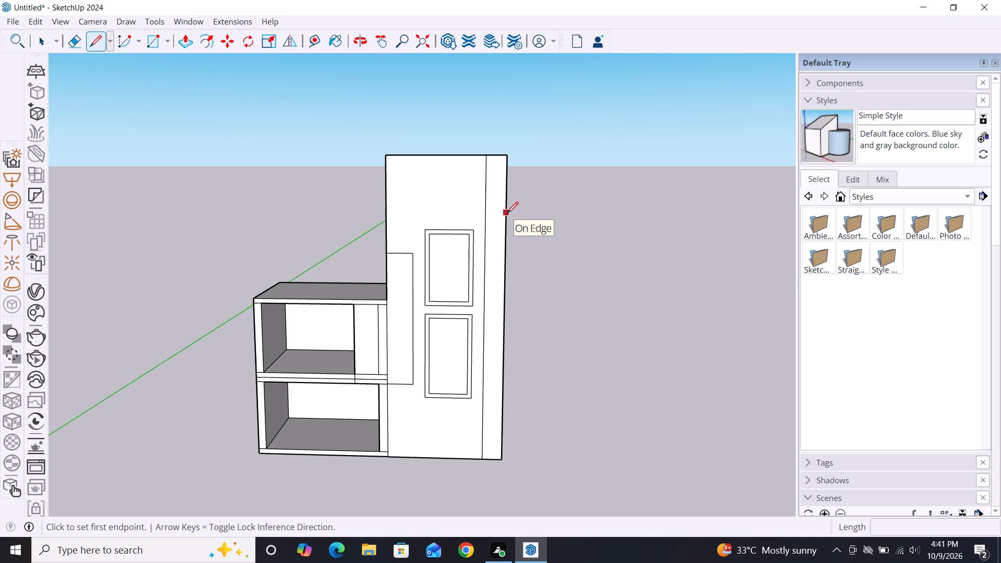
{"action": "left_click", "coordinate": [507, 213]}
{"action": "left_click", "coordinate": [386, 213]}
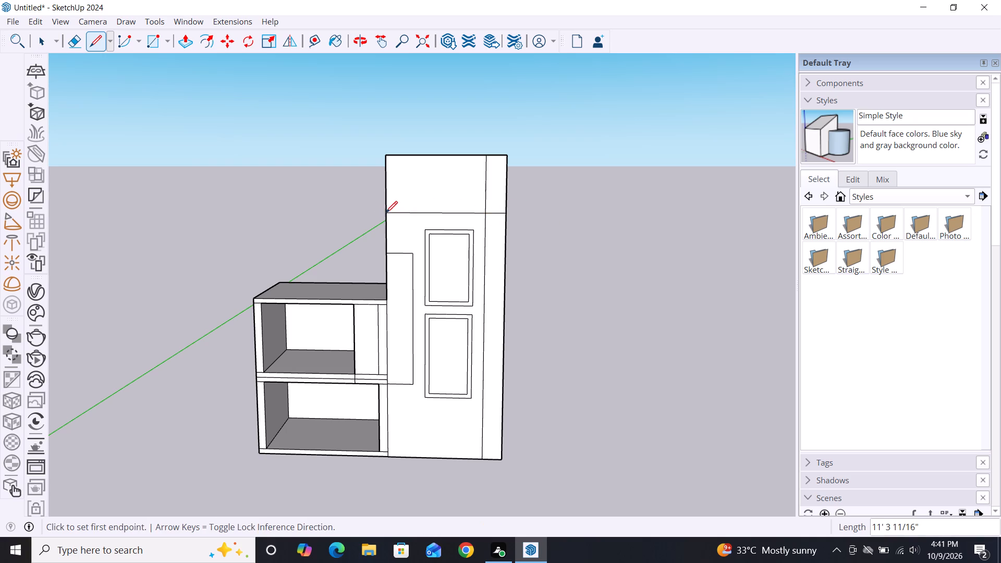
{"action": "left_click", "coordinate": [507, 202]}
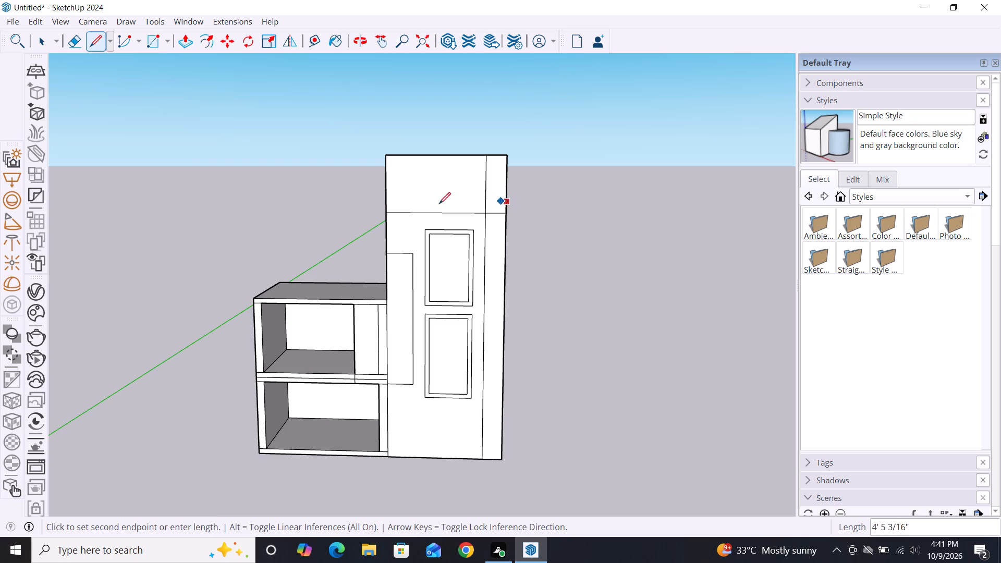
{"action": "double_click", "coordinate": [384, 197]}
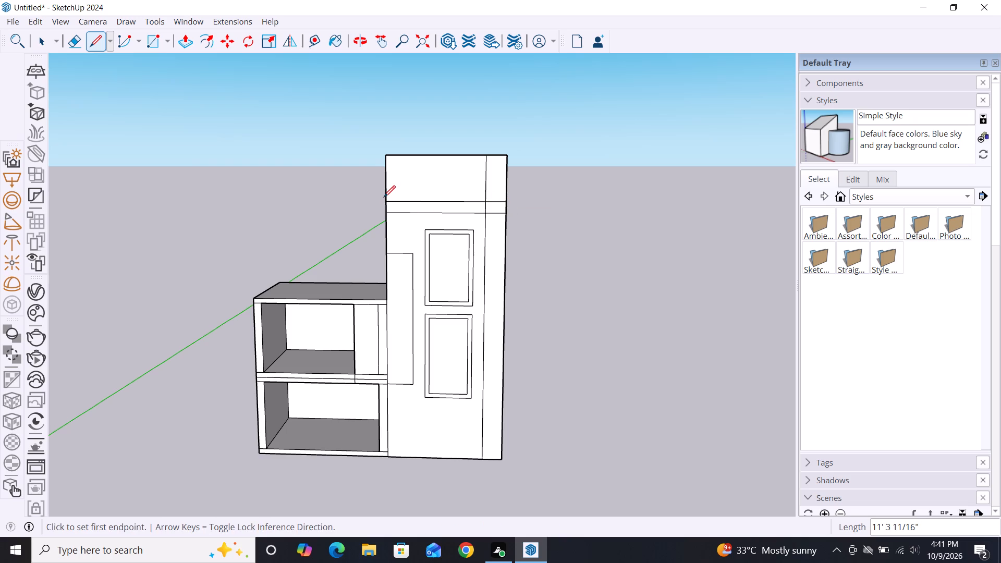
{"action": "key", "text": "space"}
Continue both band lines 10' across the tall block's side face above the open block's roof.
{"action": "scroll", "coordinate": [339, 241], "scroll_direction": "down", "scroll_amount": 3}
{"action": "middle_click_drag", "start_coordinate": [316, 385], "coordinate": [710, 359]}
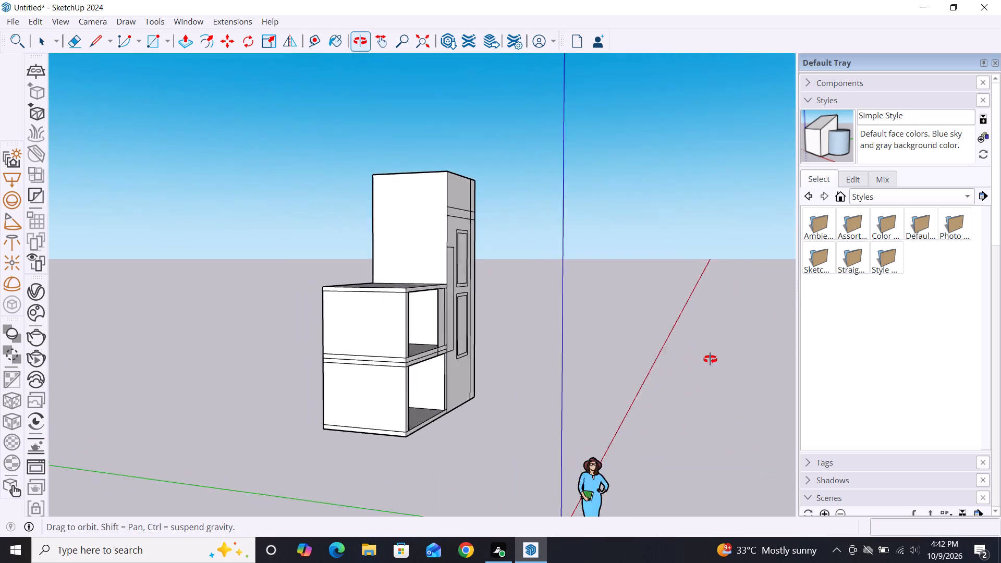
{"action": "middle_click_drag", "start_coordinate": [710, 359], "coordinate": [727, 414]}
{"action": "scroll", "coordinate": [443, 228], "scroll_direction": "up", "scroll_amount": 4}
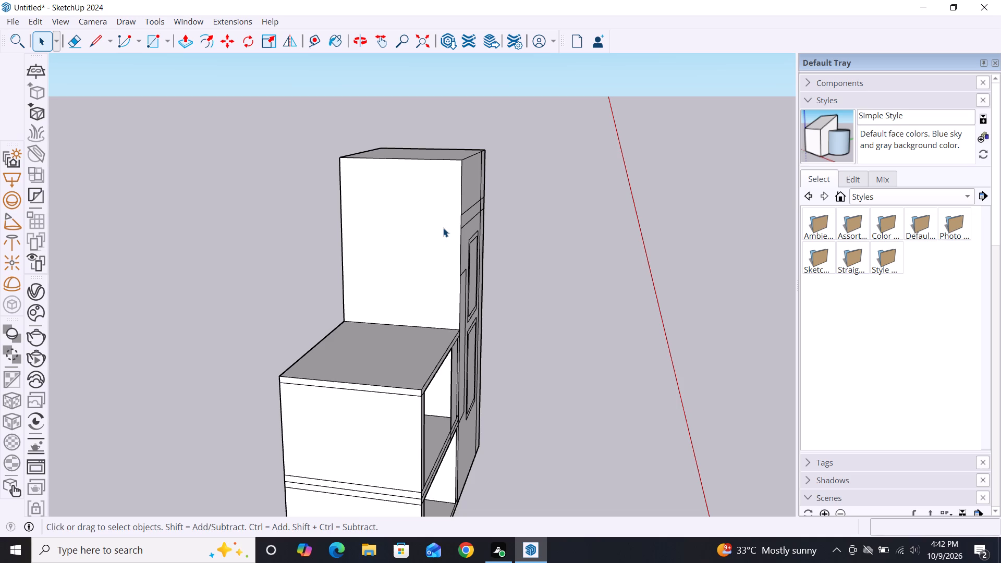
{"action": "key", "text": "l"}
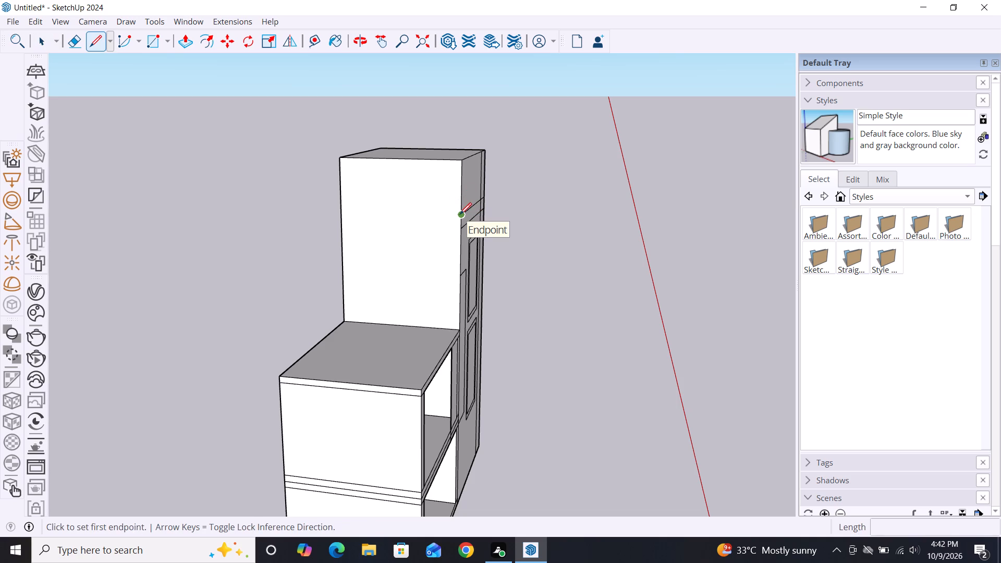
{"action": "left_click", "coordinate": [460, 214]}
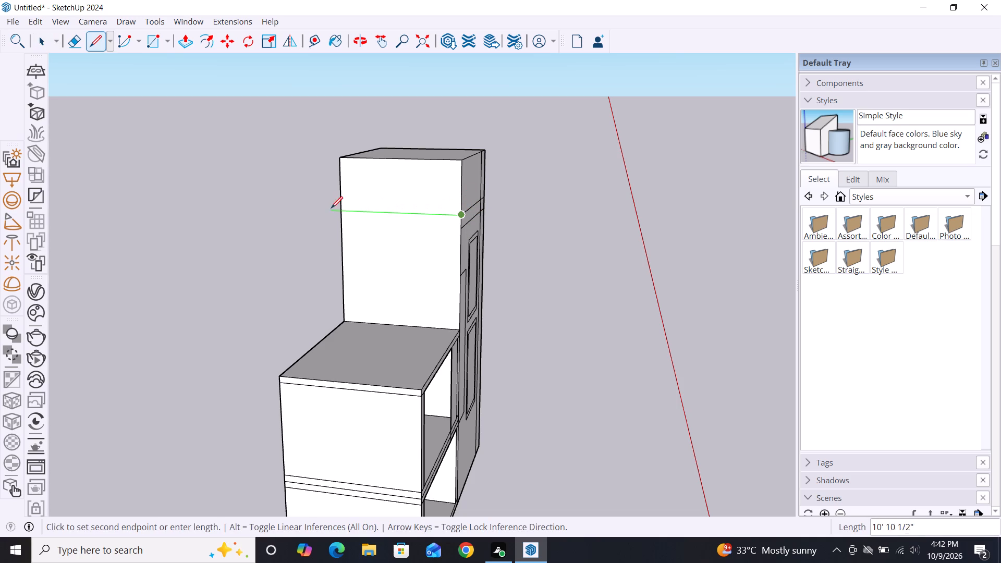
{"action": "left_click", "coordinate": [340, 214]}
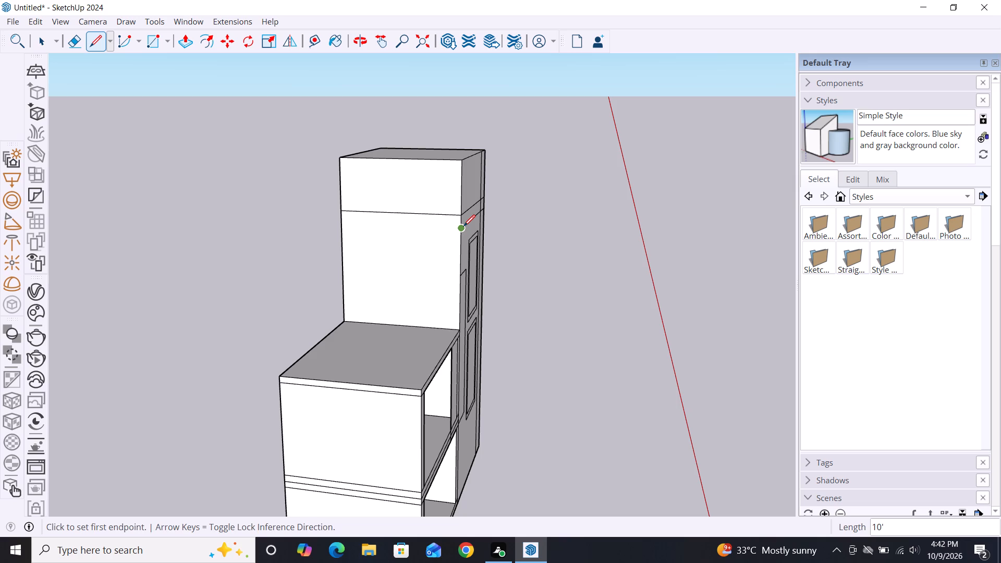
{"action": "left_click", "coordinate": [463, 226]}
{"action": "left_click", "coordinate": [340, 225]}
Examine the tall block's front, edge strip and horizontal band from several angles and distances.
{"action": "key", "text": "space"}
{"action": "scroll", "coordinate": [459, 291], "scroll_direction": "down", "scroll_amount": 6}
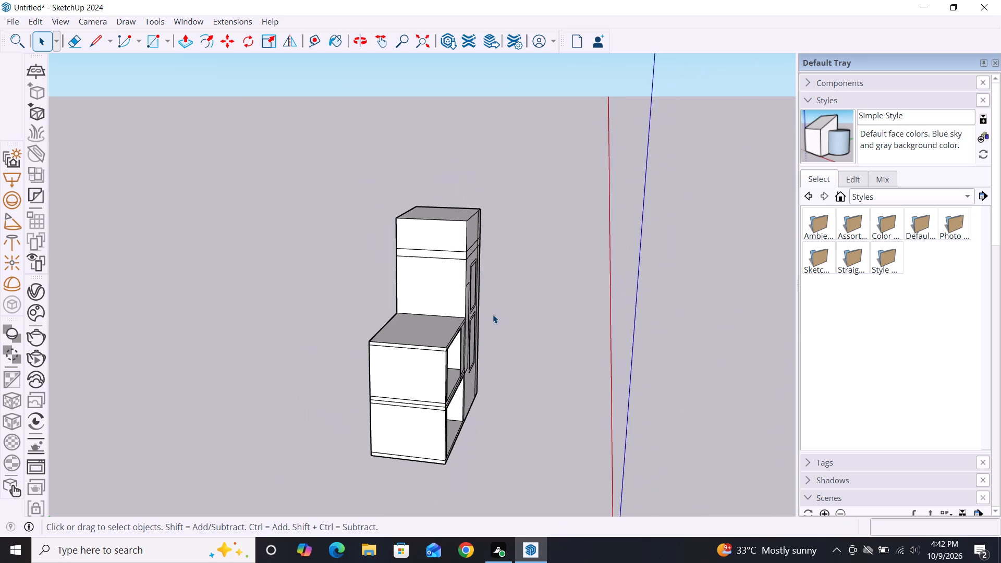
{"action": "scroll", "coordinate": [502, 309], "scroll_direction": "down", "scroll_amount": 4}
{"action": "middle_click_drag", "start_coordinate": [577, 338], "coordinate": [318, 334]}
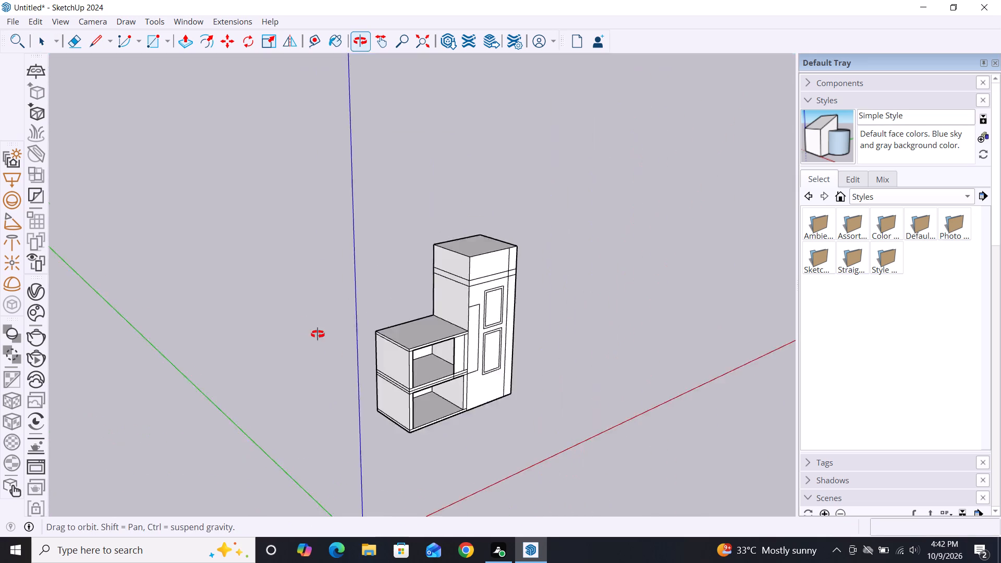
{"action": "middle_click_drag", "start_coordinate": [318, 334], "coordinate": [303, 323]}
{"action": "scroll", "coordinate": [492, 258], "scroll_direction": "down", "scroll_amount": 2}
{"action": "middle_click_drag", "start_coordinate": [474, 367], "coordinate": [382, 372]}
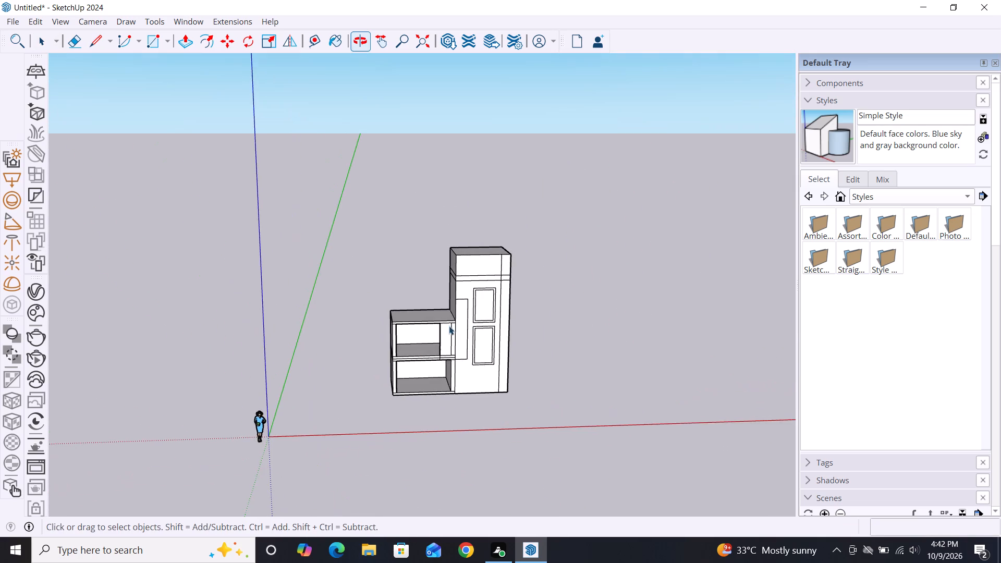
{"action": "scroll", "coordinate": [478, 262], "scroll_direction": "up", "scroll_amount": 8}
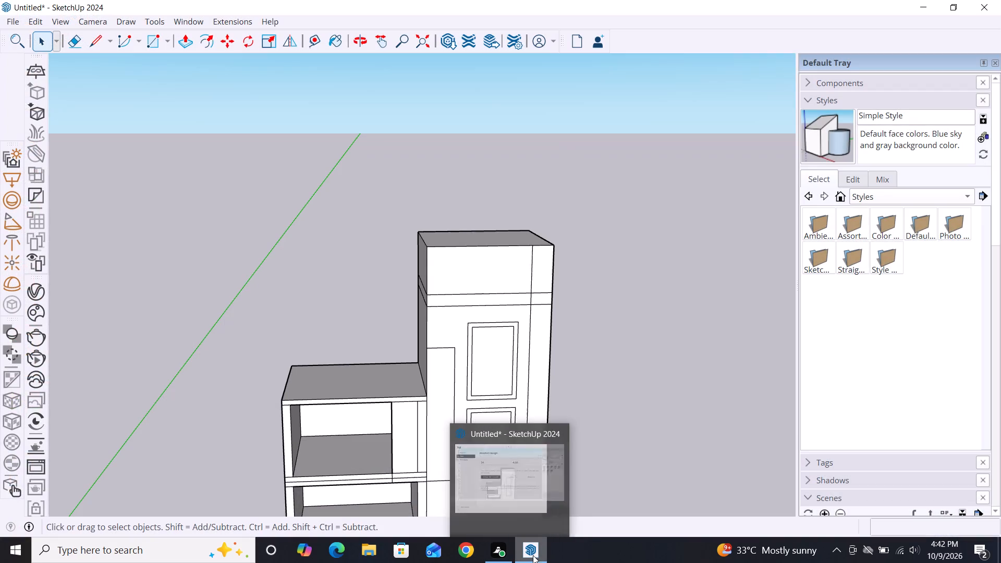
{"action": "scroll", "coordinate": [600, 271], "scroll_direction": "down", "scroll_amount": 9}
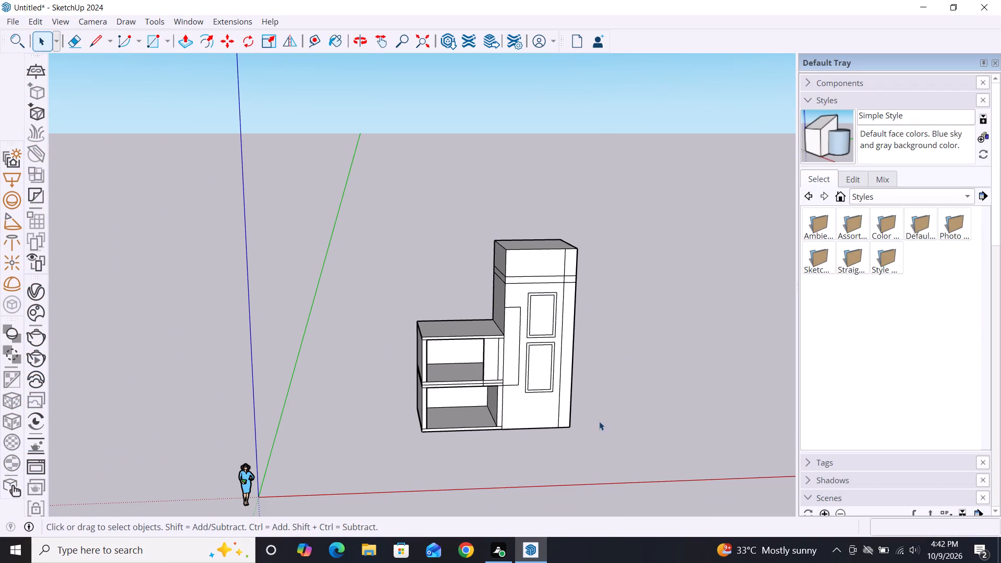
{"action": "middle_click_drag", "start_coordinate": [599, 421], "coordinate": [525, 362]}
{"action": "scroll", "coordinate": [481, 282], "scroll_direction": "down", "scroll_amount": 2}
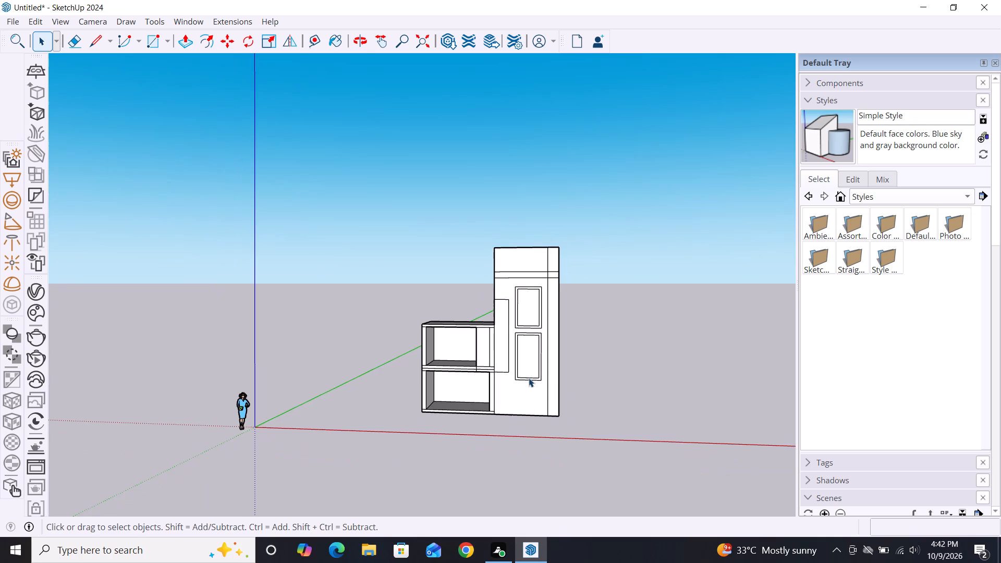
{"action": "middle_click_drag", "start_coordinate": [529, 378], "coordinate": [530, 426]}
{"action": "scroll", "coordinate": [512, 376], "scroll_direction": "up", "scroll_amount": 1}
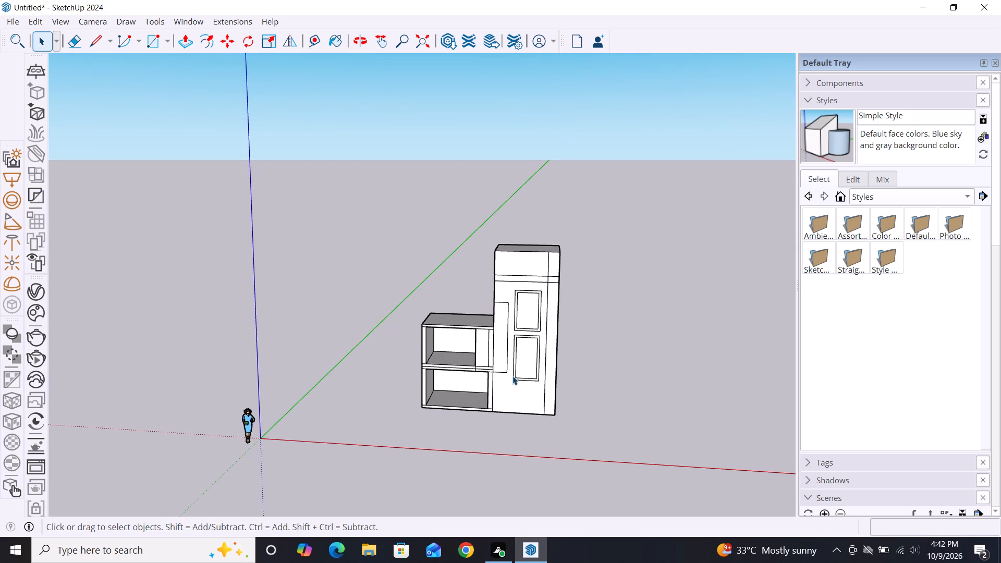
{"action": "scroll", "coordinate": [512, 376], "scroll_direction": "up", "scroll_amount": 6}
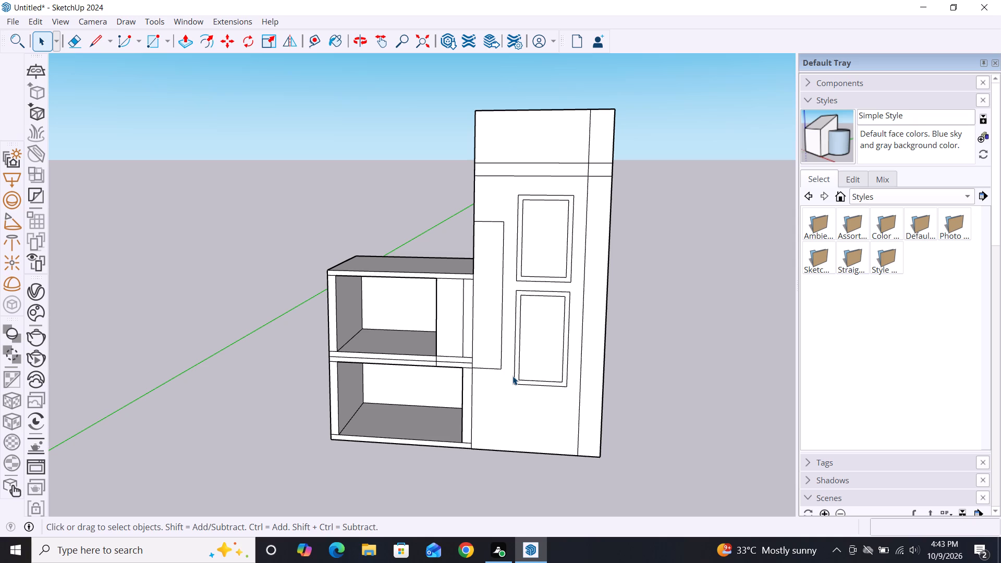
{"action": "scroll", "coordinate": [528, 220], "scroll_direction": "down", "scroll_amount": 2}
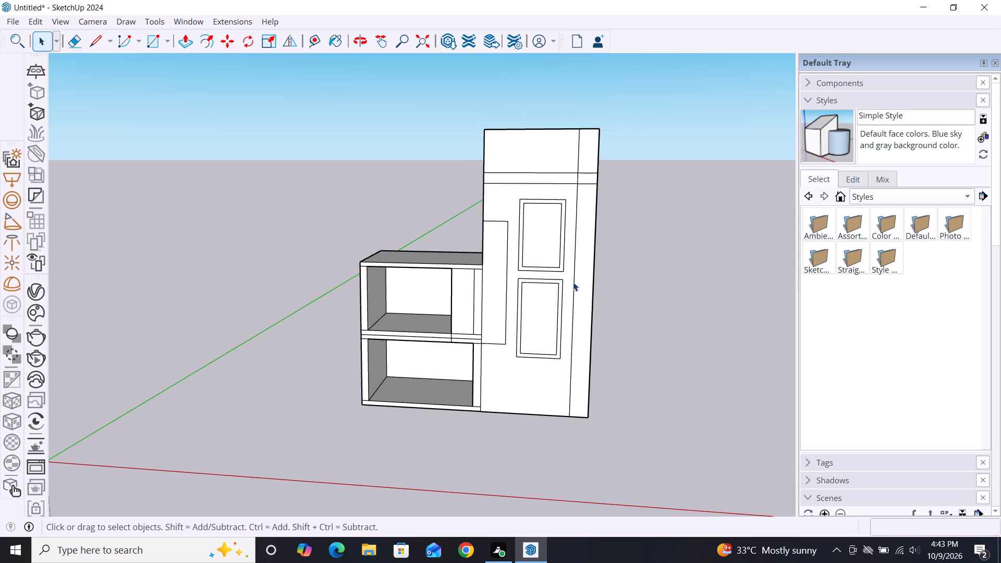
{"action": "scroll", "coordinate": [416, 404], "scroll_direction": "down", "scroll_amount": 3}
{"action": "middle_click_drag", "start_coordinate": [416, 404], "coordinate": [695, 414]}
{"action": "middle_click_drag", "start_coordinate": [603, 373], "coordinate": [420, 401]}
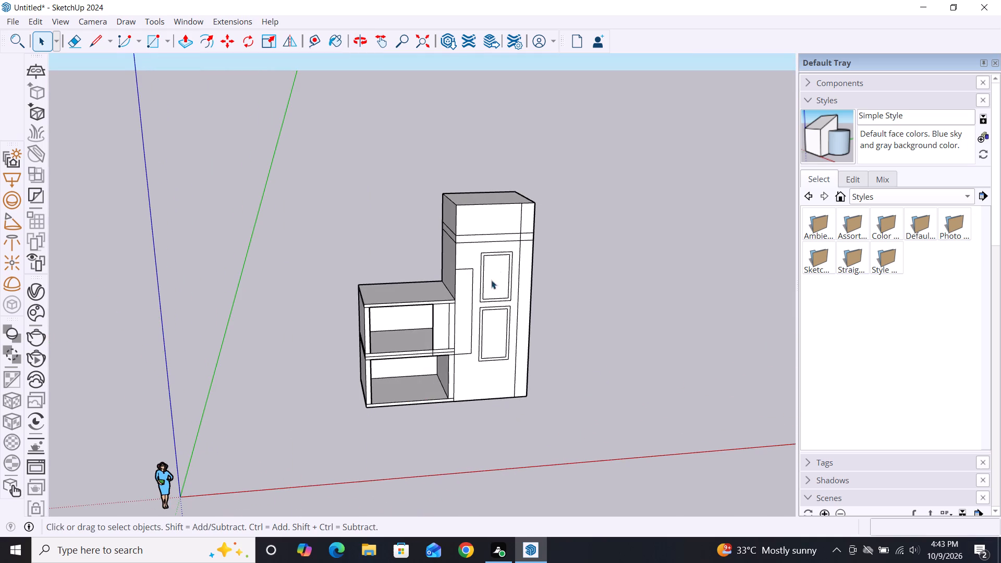
Erase both band lines across the tall block's front edge strip and the vertical segment separating the band from the strip.
{"action": "scroll", "coordinate": [528, 240], "scroll_direction": "up", "scroll_amount": 8}
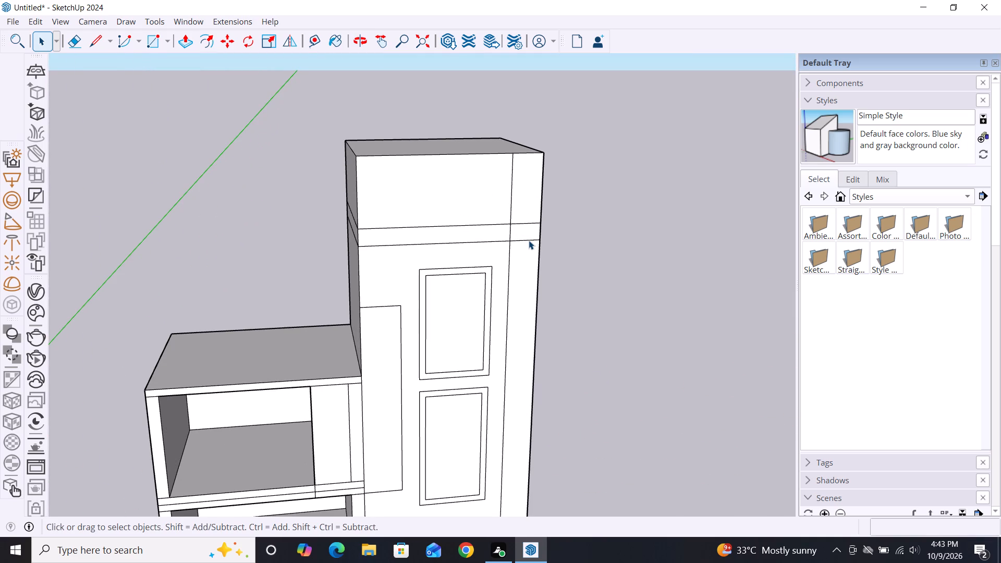
{"action": "scroll", "coordinate": [529, 240], "scroll_direction": "down", "scroll_amount": 2}
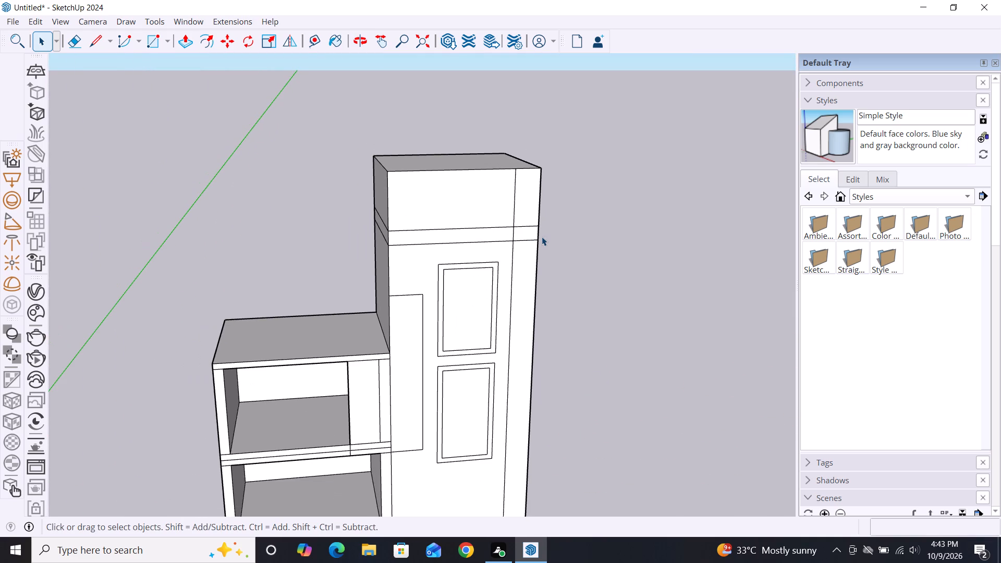
{"action": "key", "text": "e"}
{"action": "left_click", "coordinate": [522, 240]}
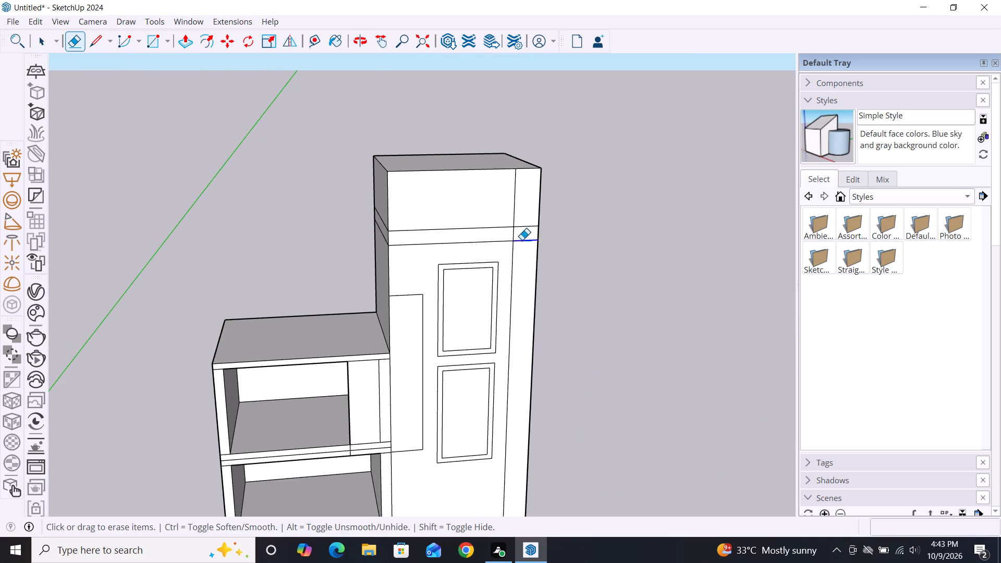
{"action": "double_click", "coordinate": [521, 227]}
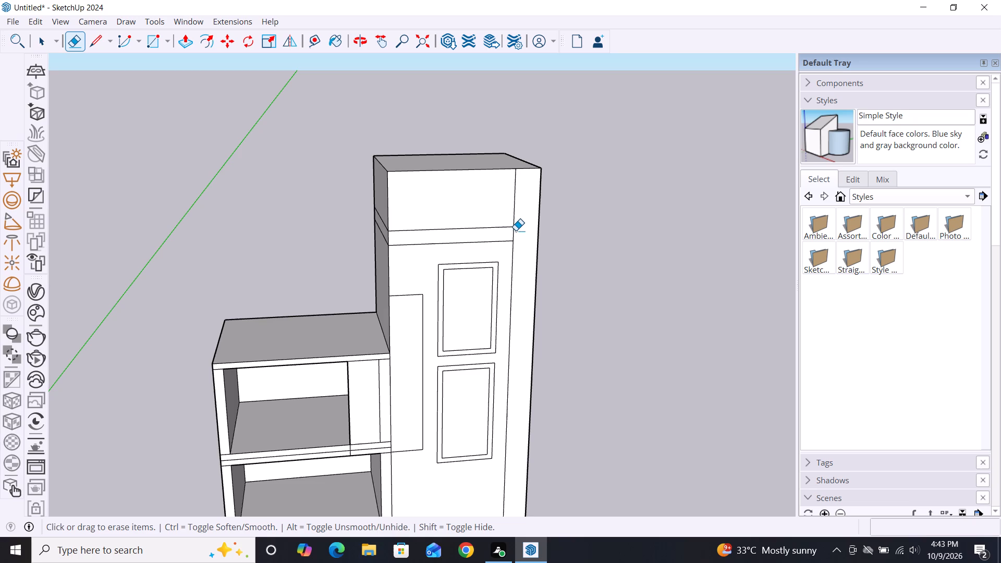
{"action": "double_click", "coordinate": [516, 230]}
{"action": "left_click", "coordinate": [515, 233]}
Draw a line about 1' 11" across the edge strip, extending the band's upper line to the tall block's outer edge.
{"action": "scroll", "coordinate": [604, 240], "scroll_direction": "down", "scroll_amount": 2}
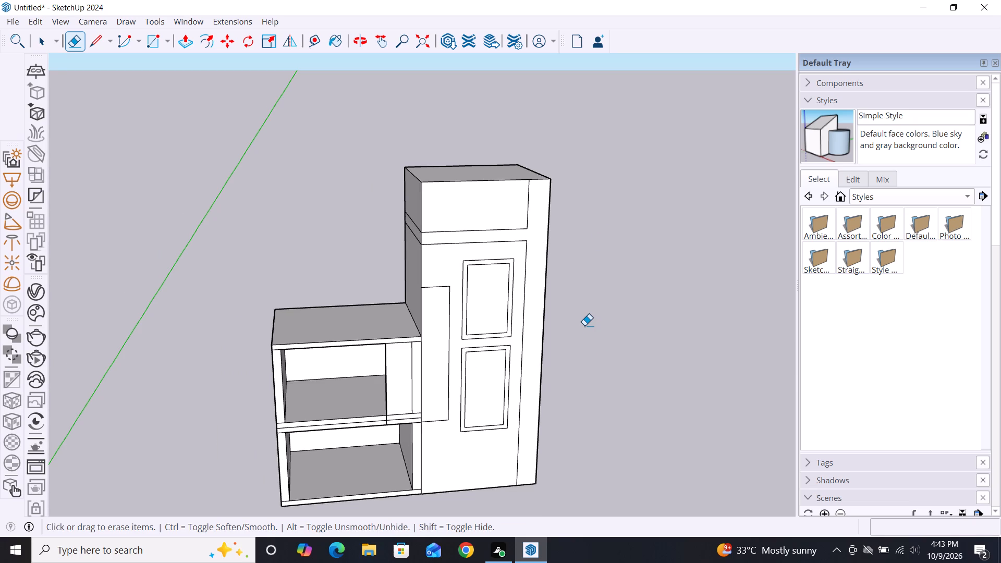
{"action": "scroll", "coordinate": [568, 259], "scroll_direction": "up", "scroll_amount": 4}
{"action": "key", "text": "l"}
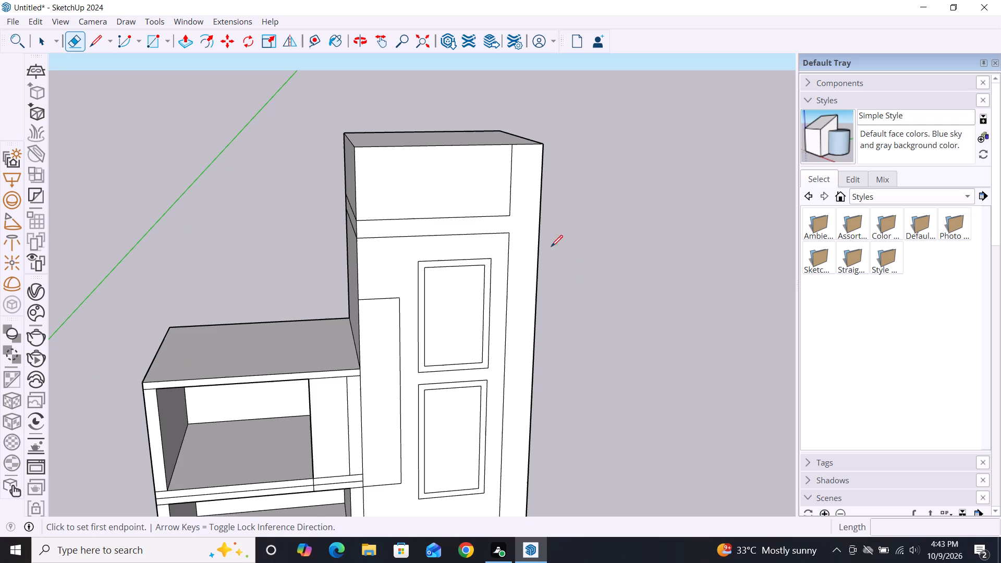
{"action": "left_click", "coordinate": [510, 216]}
{"action": "left_click", "coordinate": [543, 213]}
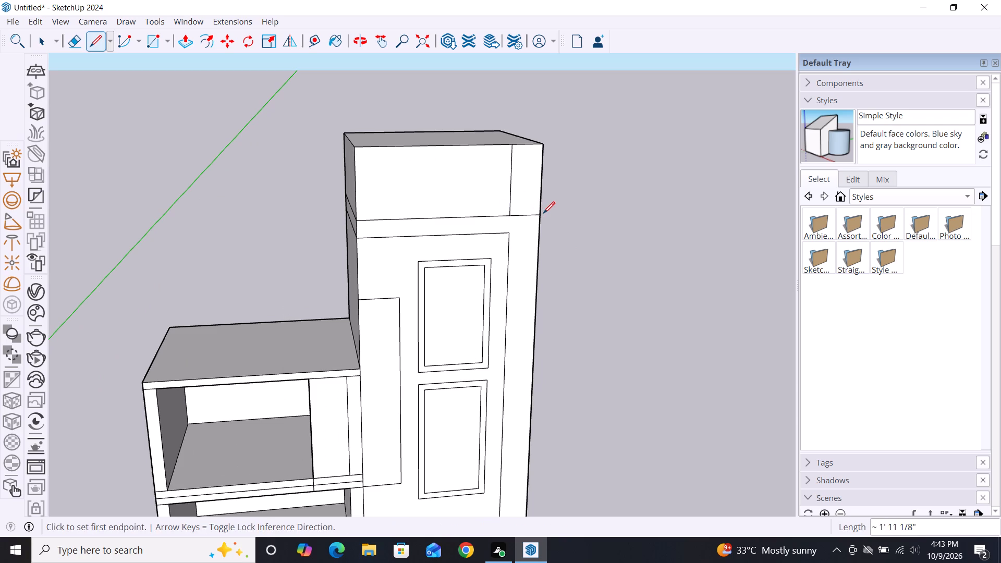
{"action": "key", "text": "space"}
Push/Pull the joined band and edge strip face outward about 2' from the tall block's front.
{"action": "key", "text": "p"}
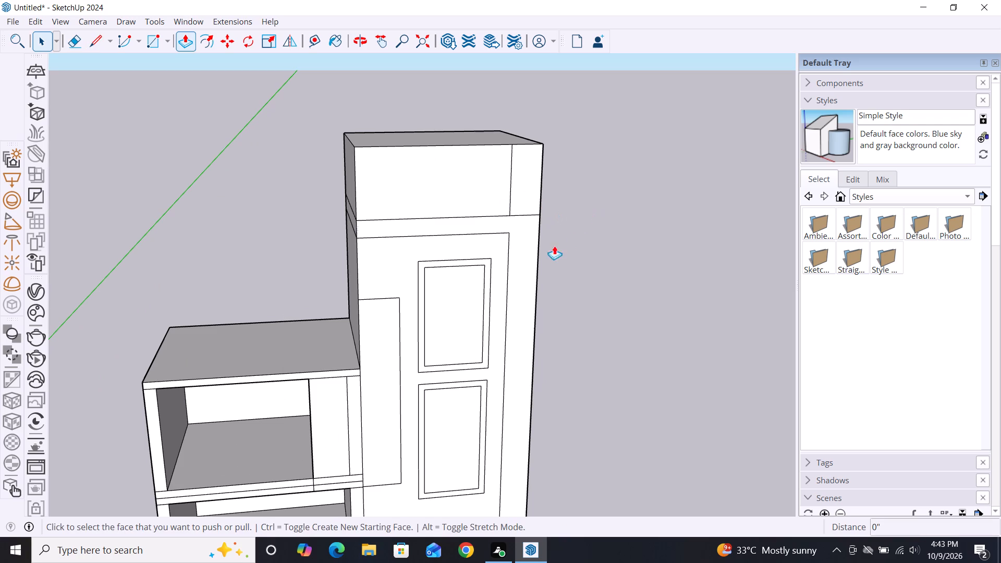
{"action": "left_click", "coordinate": [524, 236]}
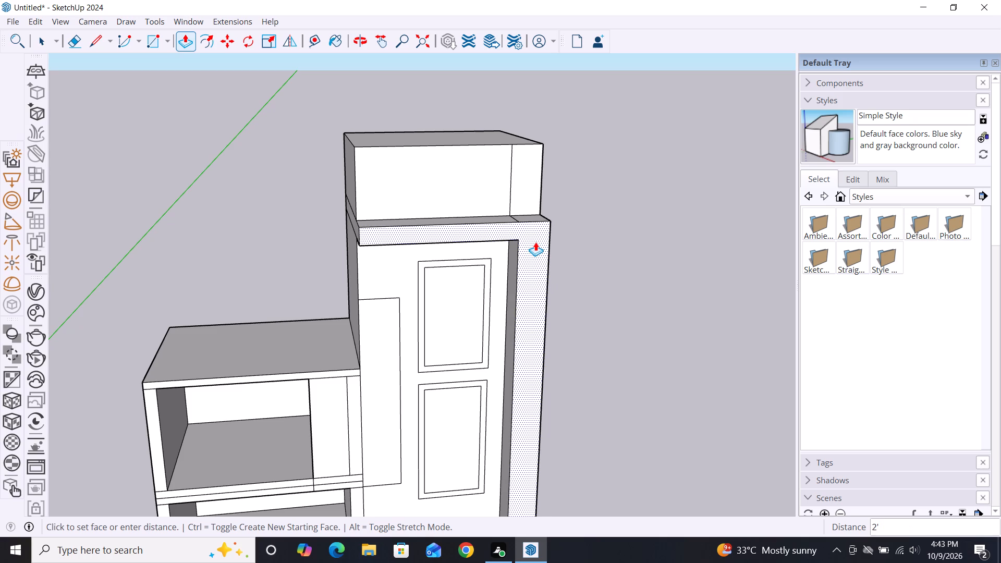
{"action": "left_click", "coordinate": [535, 242]}
{"action": "key", "text": "space"}
Examine the projecting band and edge strip from the front and from the open block's side.
{"action": "scroll", "coordinate": [657, 222], "scroll_direction": "down", "scroll_amount": 2}
{"action": "middle_click_drag", "start_coordinate": [624, 405], "coordinate": [619, 324]}
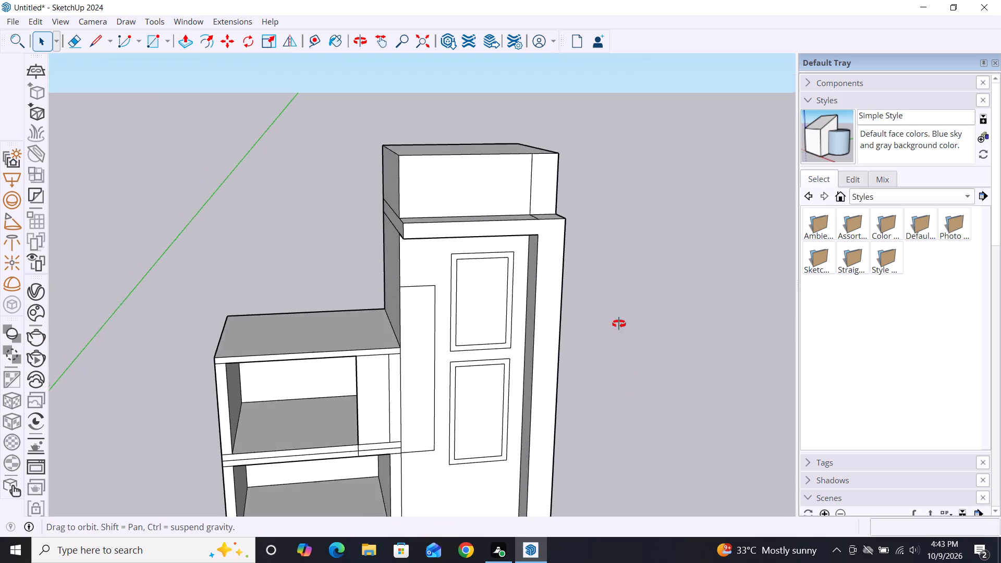
{"action": "middle_click_drag", "start_coordinate": [619, 324], "coordinate": [555, 244]}
{"action": "scroll", "coordinate": [555, 243], "scroll_direction": "down", "scroll_amount": 1}
{"action": "scroll", "coordinate": [577, 191], "scroll_direction": "down", "scroll_amount": 2}
{"action": "middle_click_drag", "start_coordinate": [588, 268], "coordinate": [589, 339]}
{"action": "middle_click_drag", "start_coordinate": [428, 252], "coordinate": [626, 296]}
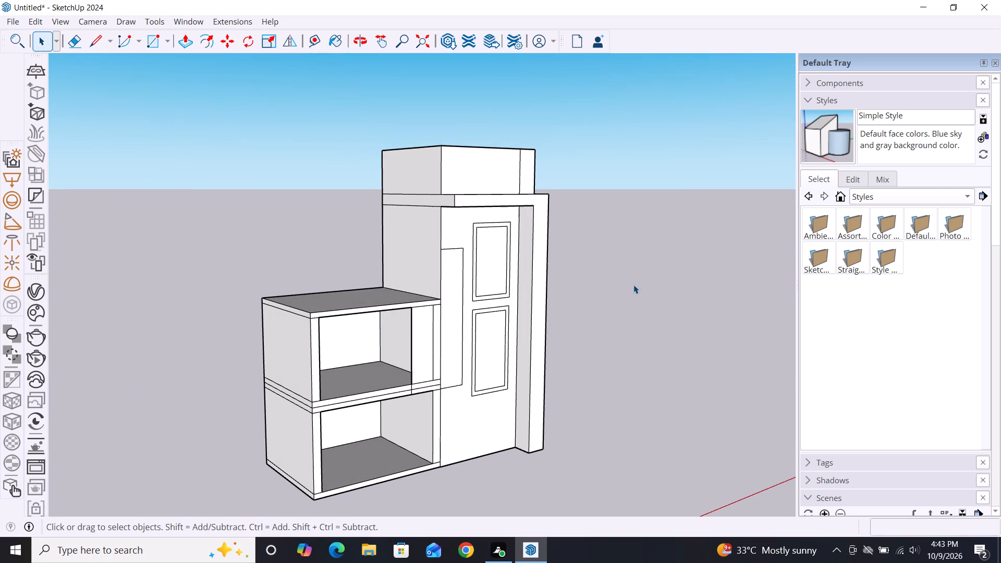
{"action": "middle_click_drag", "start_coordinate": [365, 404], "coordinate": [617, 422]}
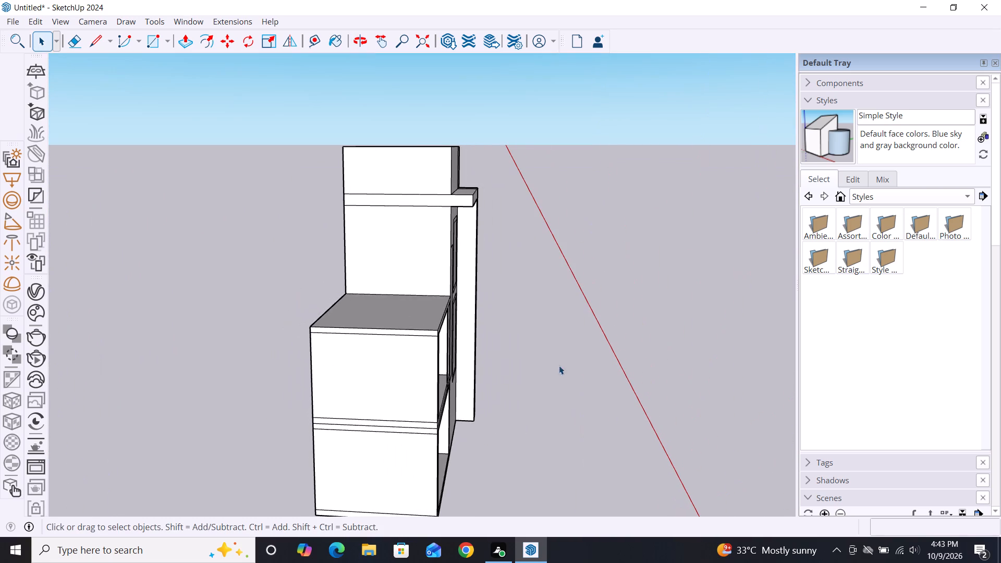
{"action": "middle_click_drag", "start_coordinate": [405, 364], "coordinate": [433, 370]}
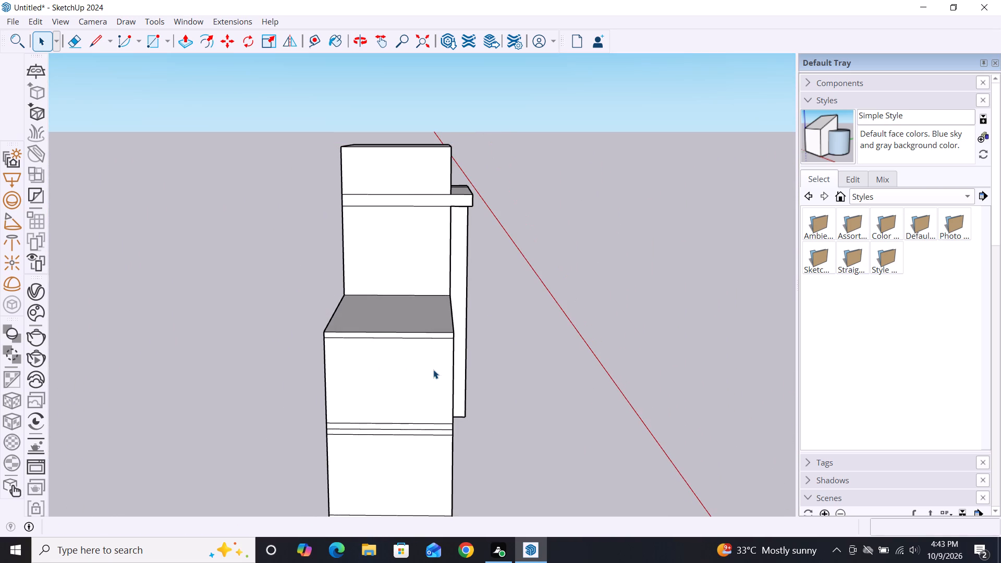
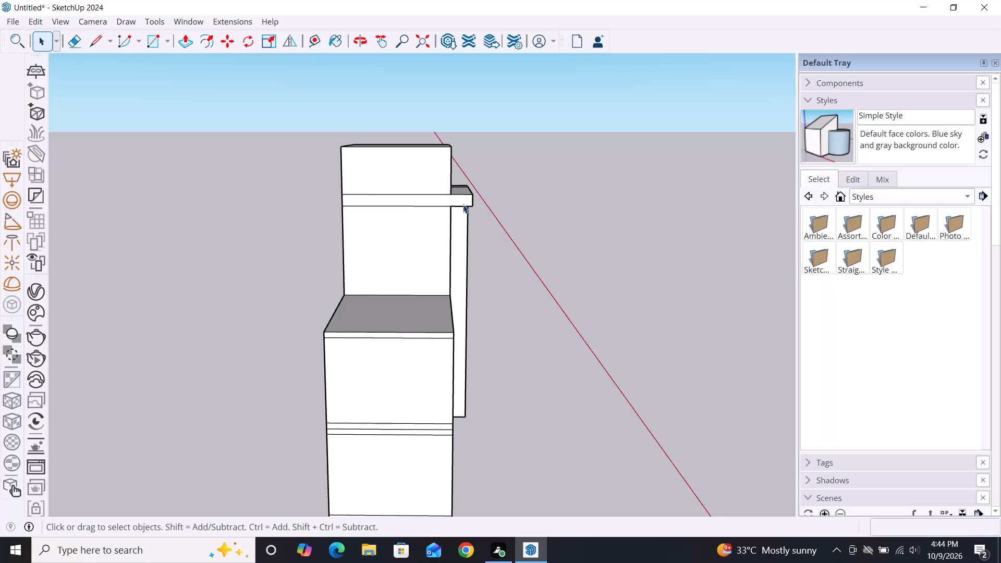
Push/Pull the projecting band's end face about 13' 1" over the open block, to line up with the block's outer side.
{"action": "scroll", "coordinate": [444, 247], "scroll_direction": "up", "scroll_amount": 4}
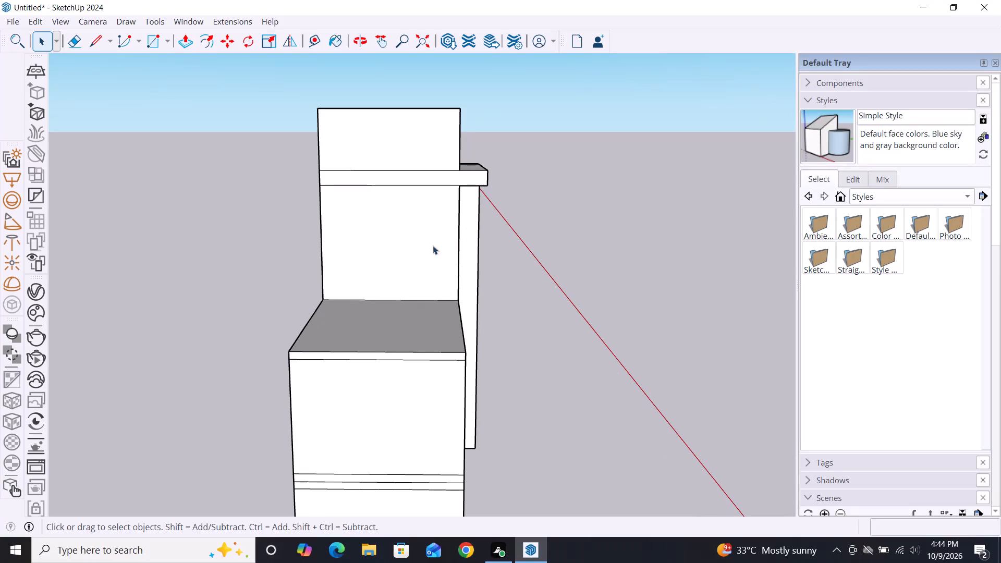
{"action": "key", "text": "p"}
{"action": "left_click", "coordinate": [453, 177]}
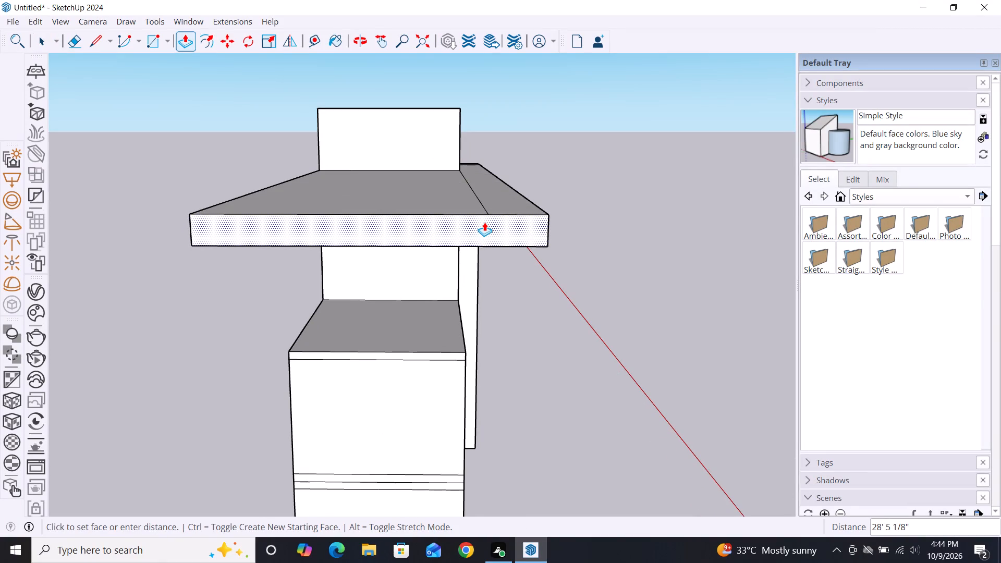
{"action": "left_click", "coordinate": [468, 351]}
{"action": "key", "text": "space"}
Examine the extended overhang above the open block from the front and from both sides.
{"action": "scroll", "coordinate": [602, 258], "scroll_direction": "down", "scroll_amount": 5}
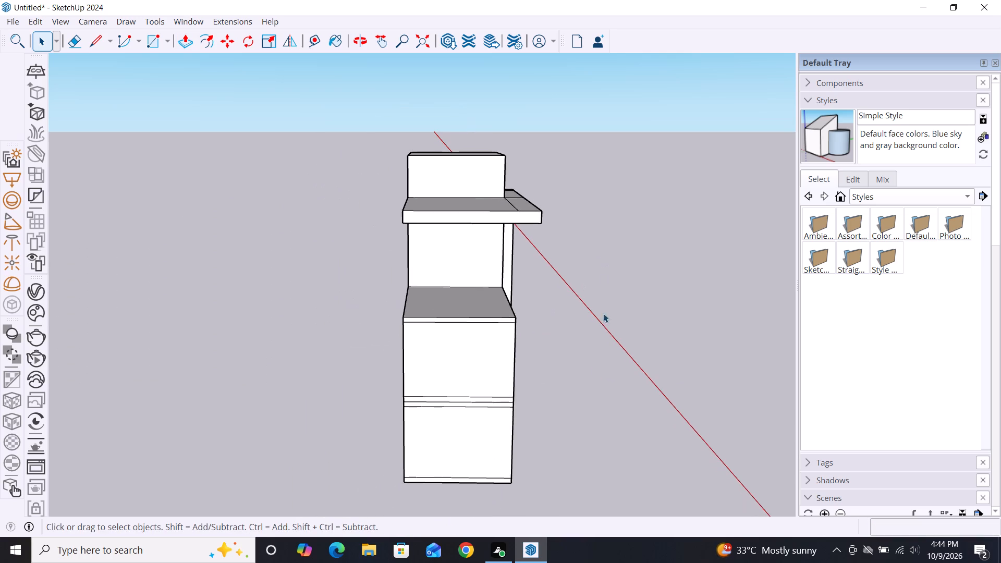
{"action": "middle_click_drag", "start_coordinate": [559, 462], "coordinate": [202, 418]}
{"action": "scroll", "coordinate": [591, 293], "scroll_direction": "down", "scroll_amount": 2}
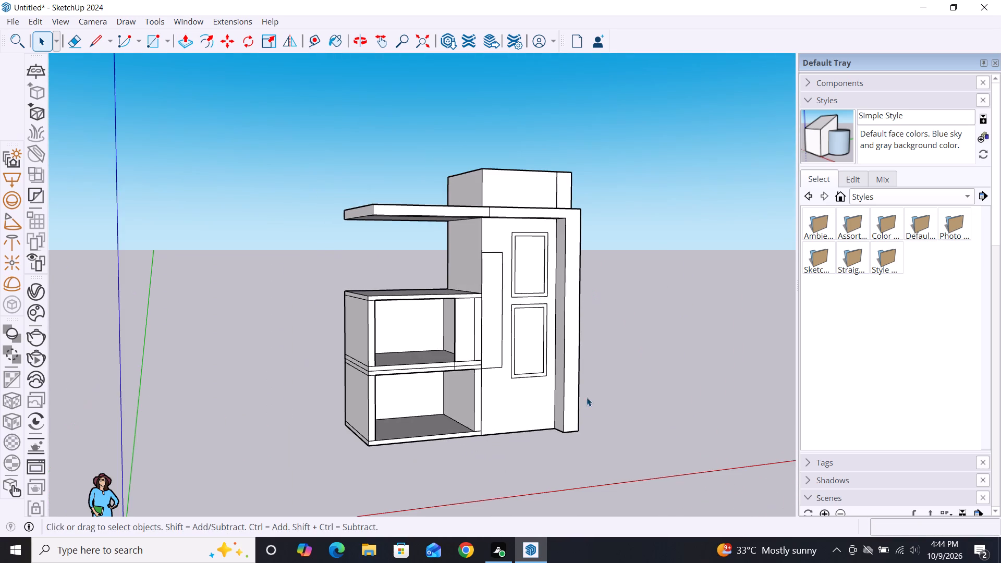
{"action": "middle_click_drag", "start_coordinate": [584, 406], "coordinate": [401, 420]}
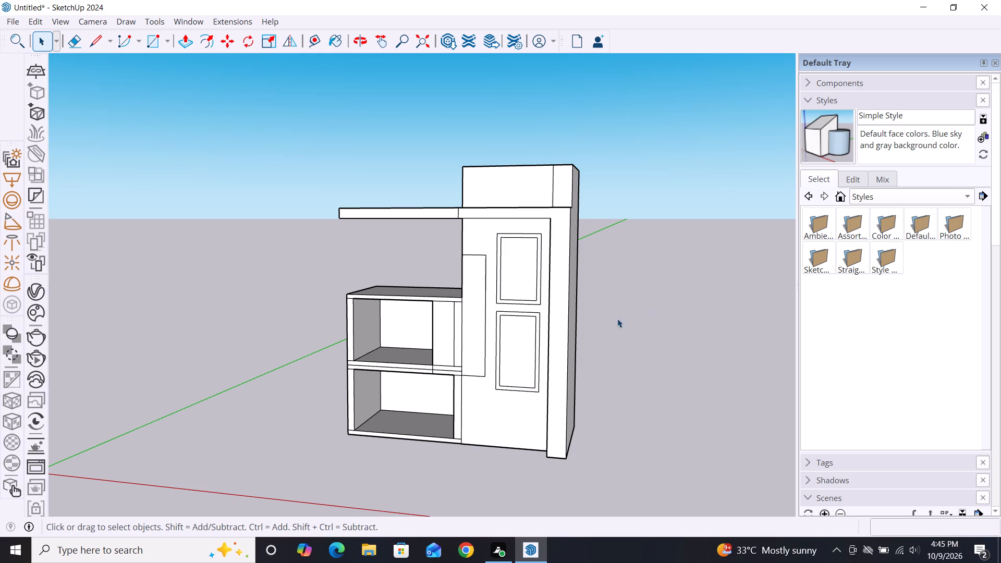
{"action": "scroll", "coordinate": [373, 282], "scroll_direction": "down", "scroll_amount": 3}
{"action": "scroll", "coordinate": [389, 371], "scroll_direction": "down", "scroll_amount": 1}
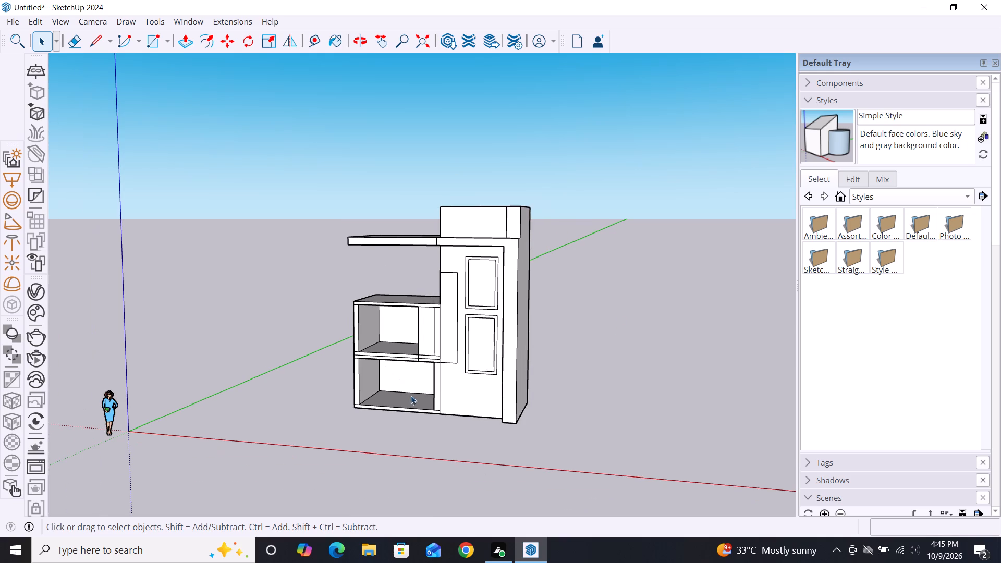
{"action": "middle_click_drag", "start_coordinate": [406, 398], "coordinate": [493, 396]}
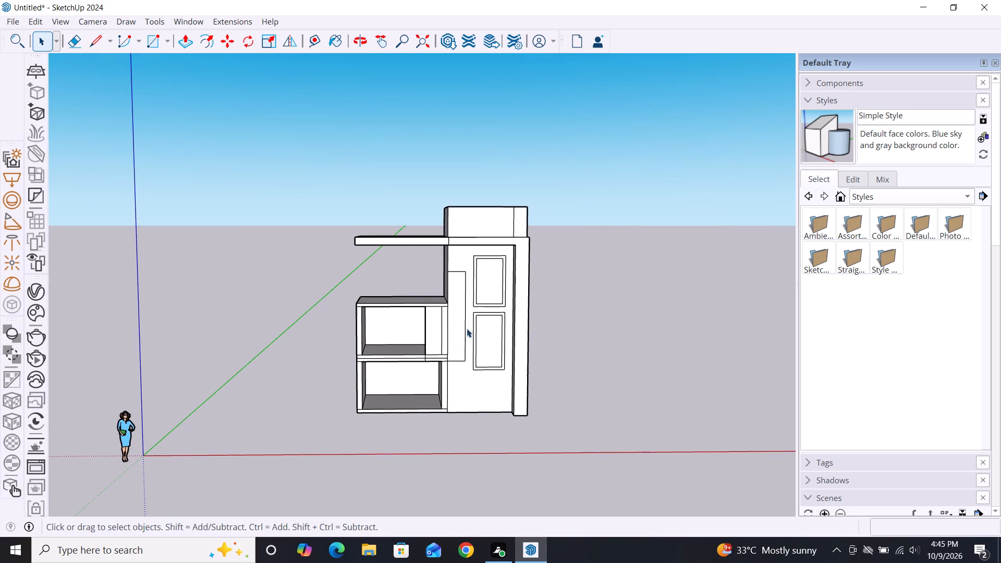
{"action": "scroll", "coordinate": [460, 293], "scroll_direction": "up", "scroll_amount": 4}
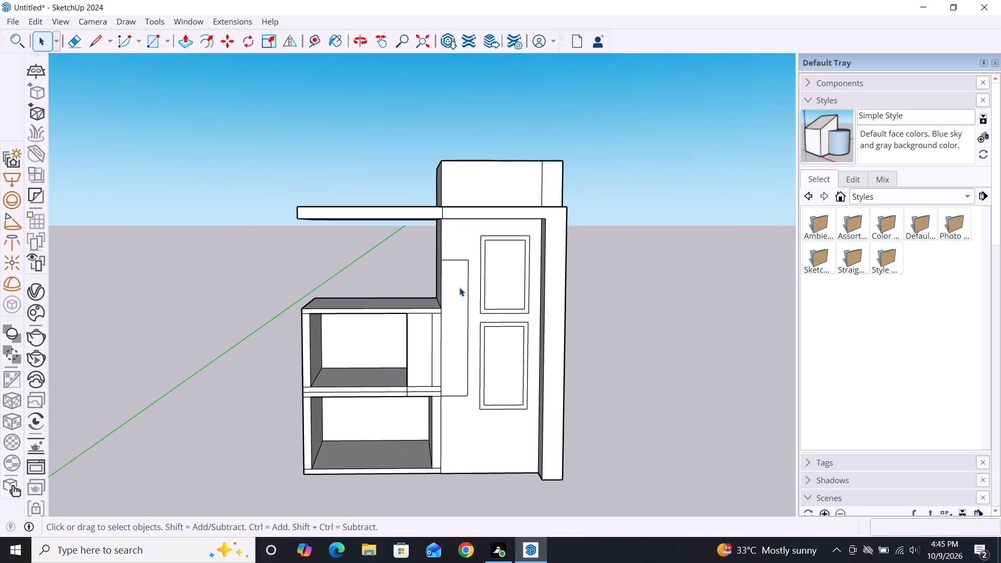
{"action": "scroll", "coordinate": [453, 260], "scroll_direction": "down", "scroll_amount": 1}
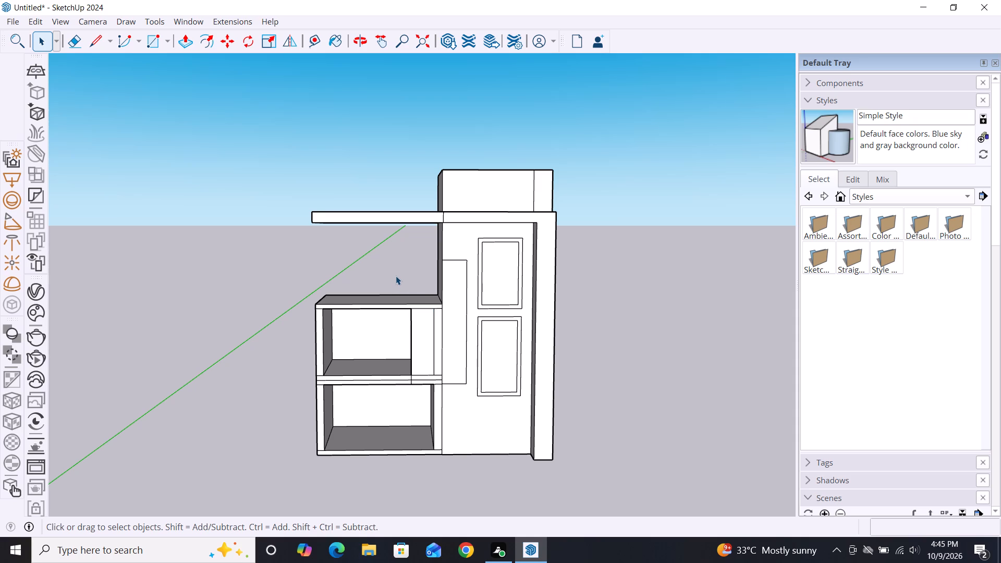
{"action": "scroll", "coordinate": [396, 276], "scroll_direction": "down", "scroll_amount": 1}
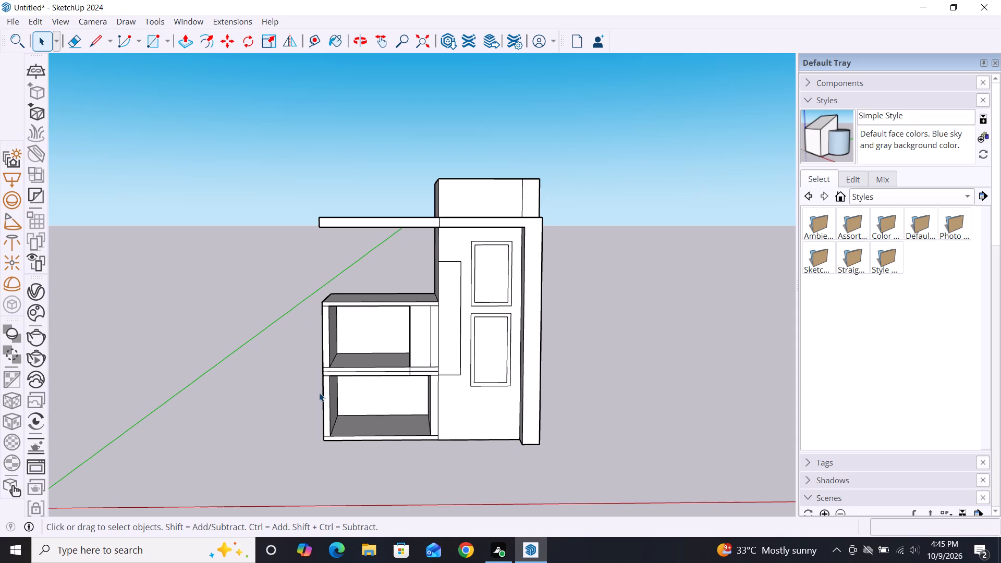
{"action": "scroll", "coordinate": [352, 260], "scroll_direction": "down", "scroll_amount": 4}
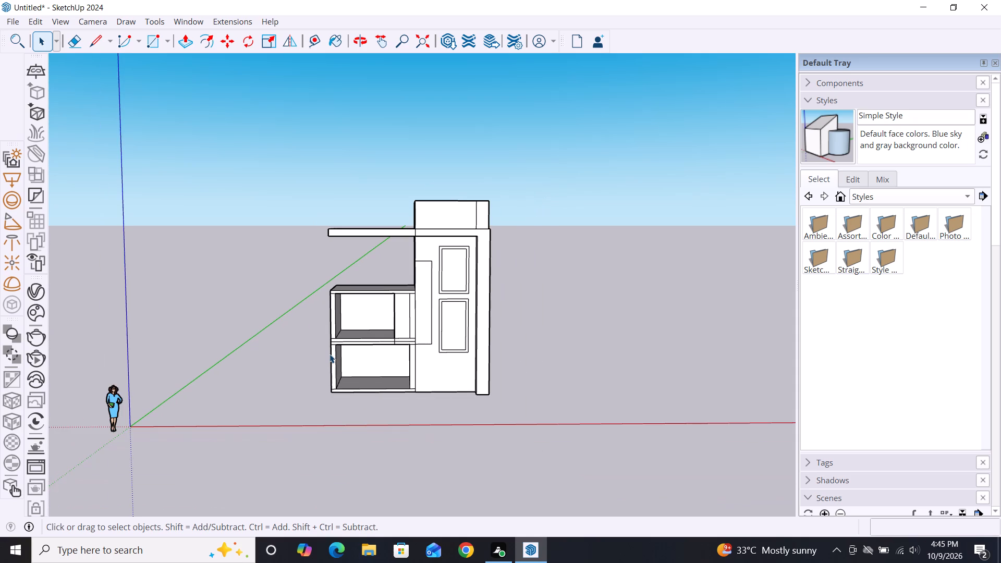
{"action": "middle_click_drag", "start_coordinate": [329, 354], "coordinate": [548, 333]}
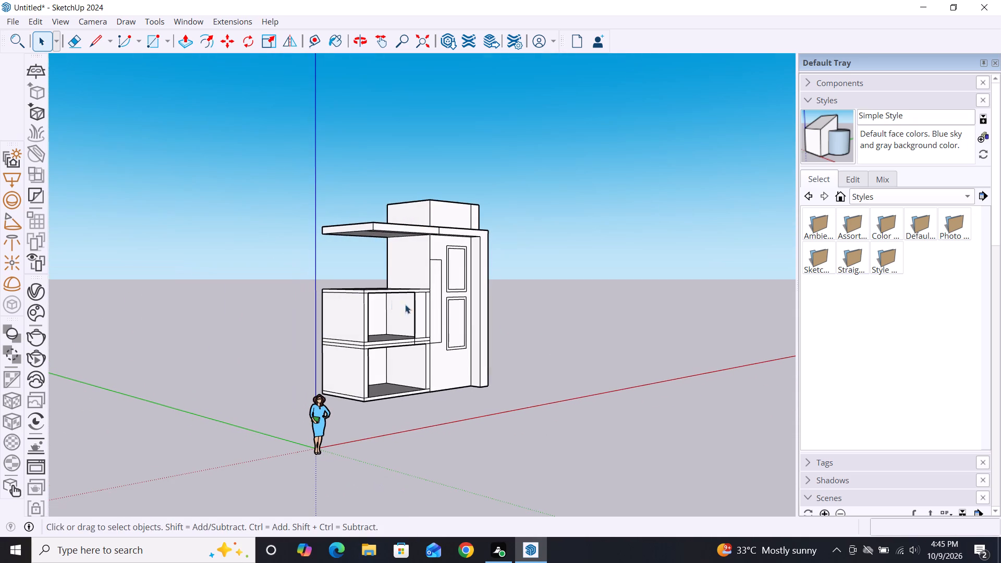
Examine the whole building's proportions from the open block's corner and from the front.
{"action": "scroll", "coordinate": [360, 295], "scroll_direction": "down", "scroll_amount": 2}
{"action": "scroll", "coordinate": [361, 344], "scroll_direction": "up", "scroll_amount": 4}
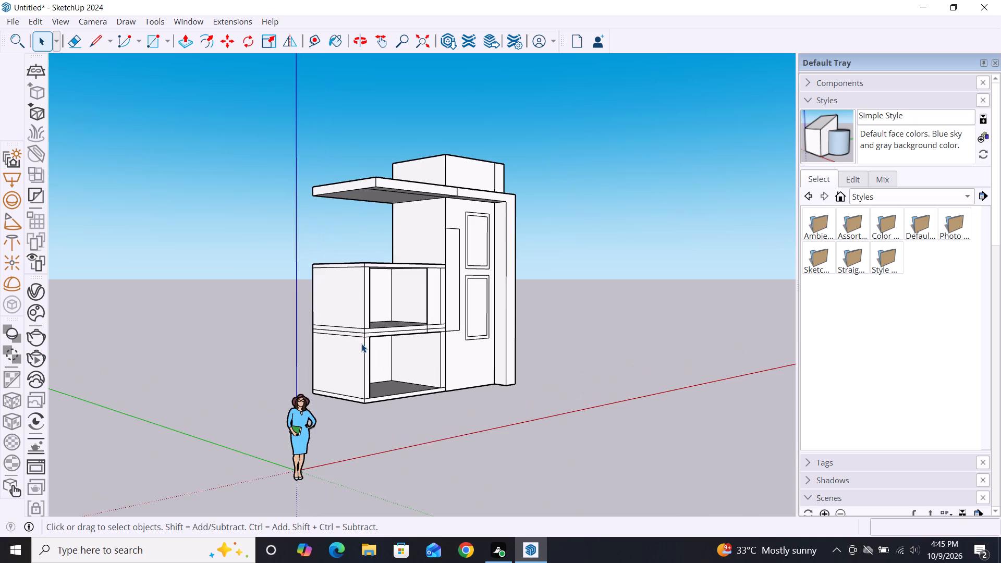
{"action": "scroll", "coordinate": [345, 328], "scroll_direction": "up", "scroll_amount": 2}
{"action": "scroll", "coordinate": [360, 304], "scroll_direction": "down", "scroll_amount": 3}
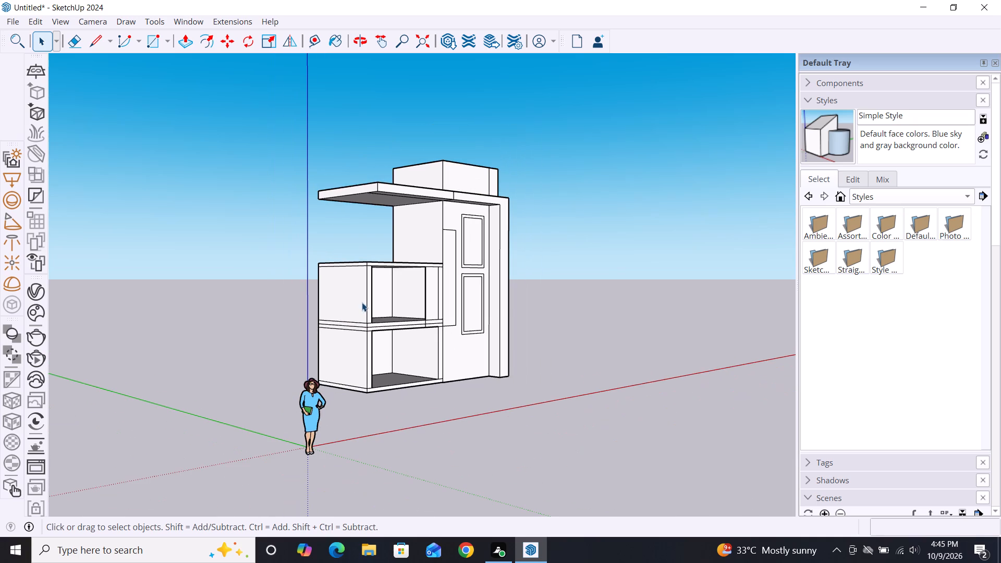
{"action": "scroll", "coordinate": [385, 292], "scroll_direction": "down", "scroll_amount": 3}
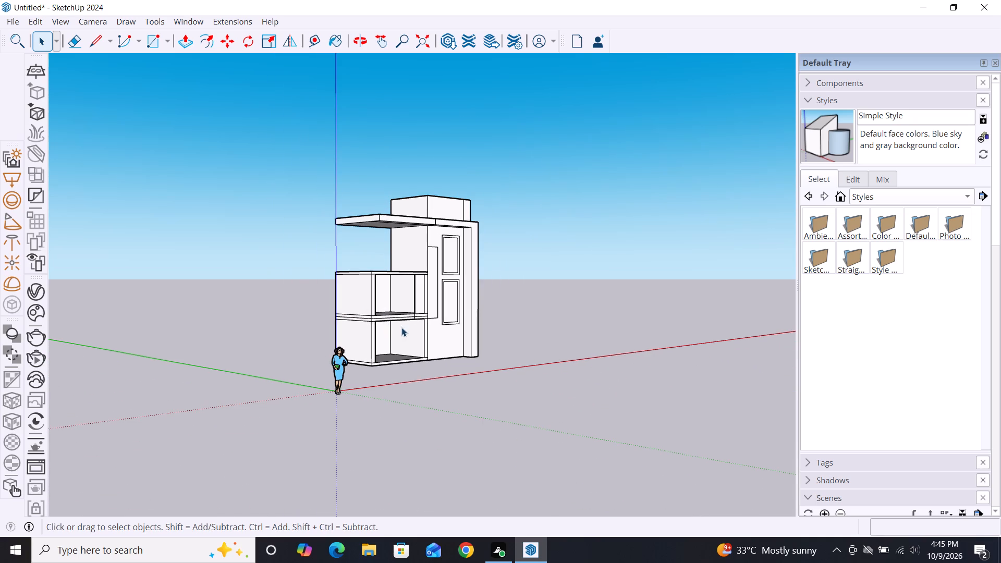
{"action": "scroll", "coordinate": [426, 313], "scroll_direction": "down", "scroll_amount": 2}
{"action": "scroll", "coordinate": [469, 307], "scroll_direction": "down", "scroll_amount": 2}
{"action": "middle_click_drag", "start_coordinate": [467, 326], "coordinate": [430, 336]}
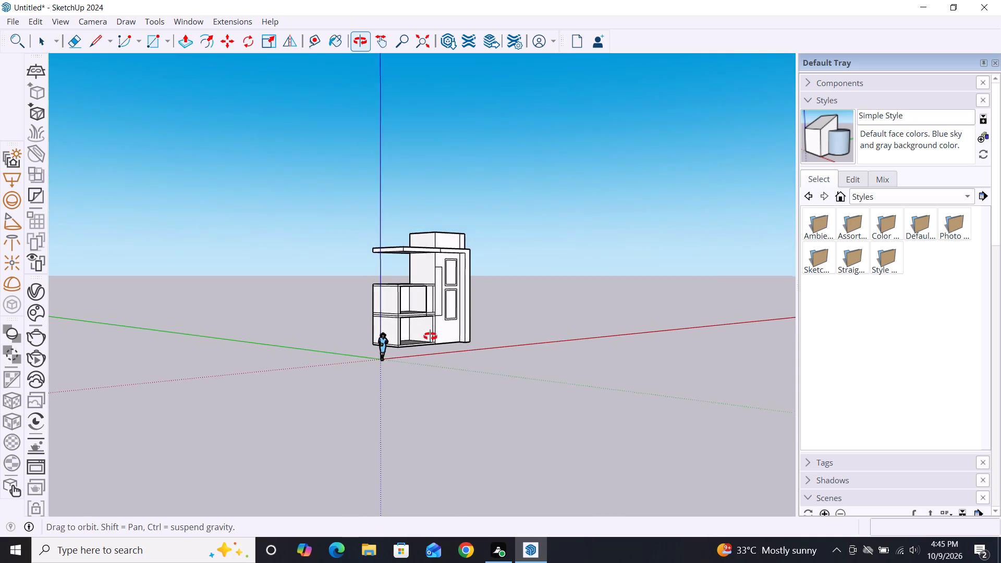
{"action": "middle_click_drag", "start_coordinate": [430, 336], "coordinate": [340, 359]}
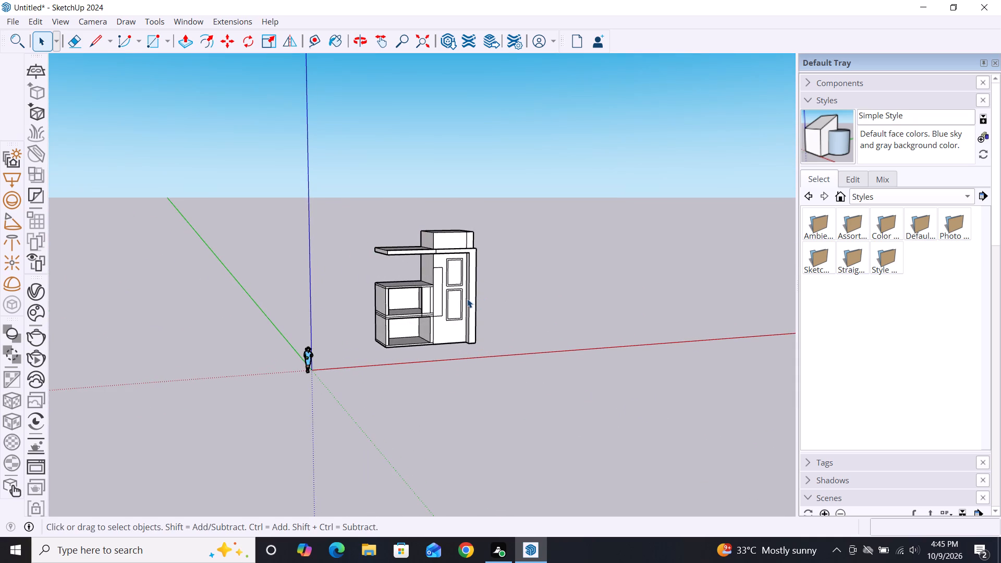
{"action": "scroll", "coordinate": [416, 282], "scroll_direction": "up", "scroll_amount": 4}
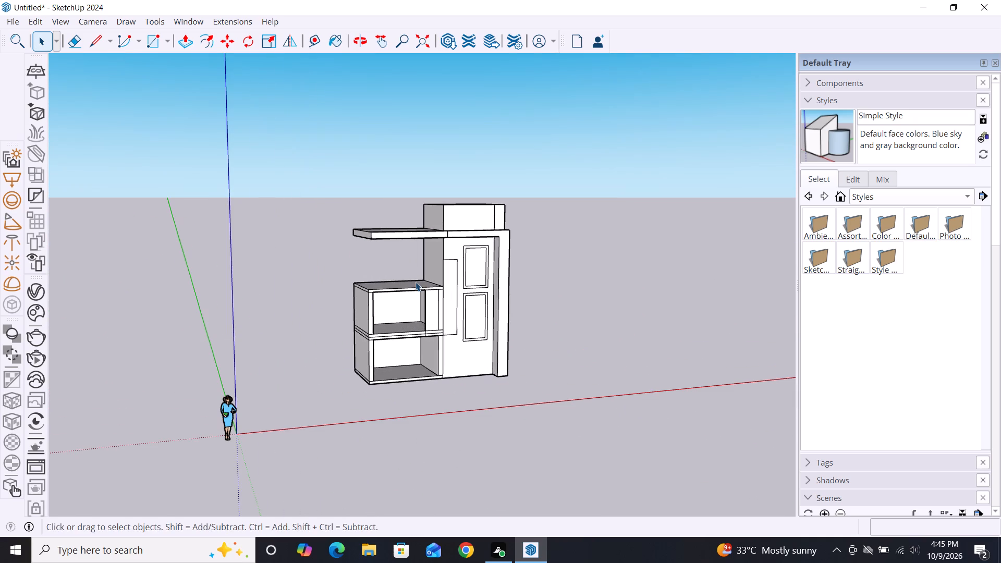
{"action": "scroll", "coordinate": [463, 263], "scroll_direction": "down", "scroll_amount": 2}
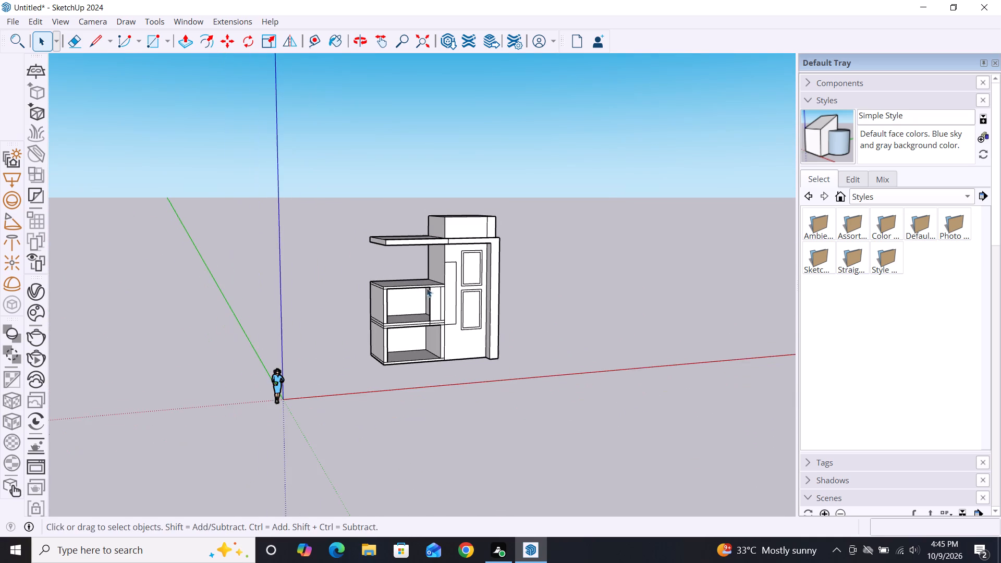
{"action": "scroll", "coordinate": [399, 293], "scroll_direction": "down", "scroll_amount": 2}
{"action": "middle_click_drag", "start_coordinate": [363, 339], "coordinate": [539, 334]}
{"action": "scroll", "coordinate": [444, 284], "scroll_direction": "down", "scroll_amount": 2}
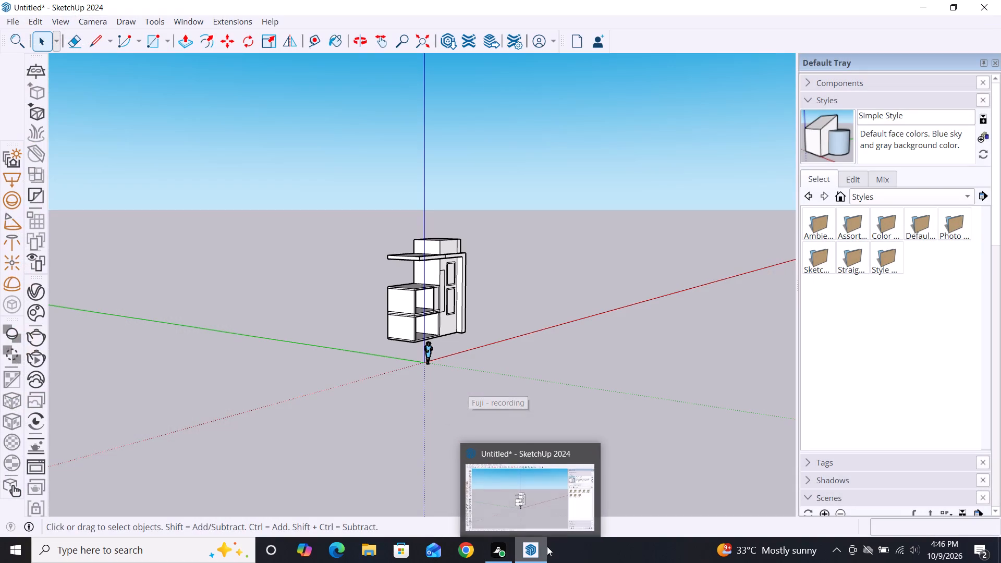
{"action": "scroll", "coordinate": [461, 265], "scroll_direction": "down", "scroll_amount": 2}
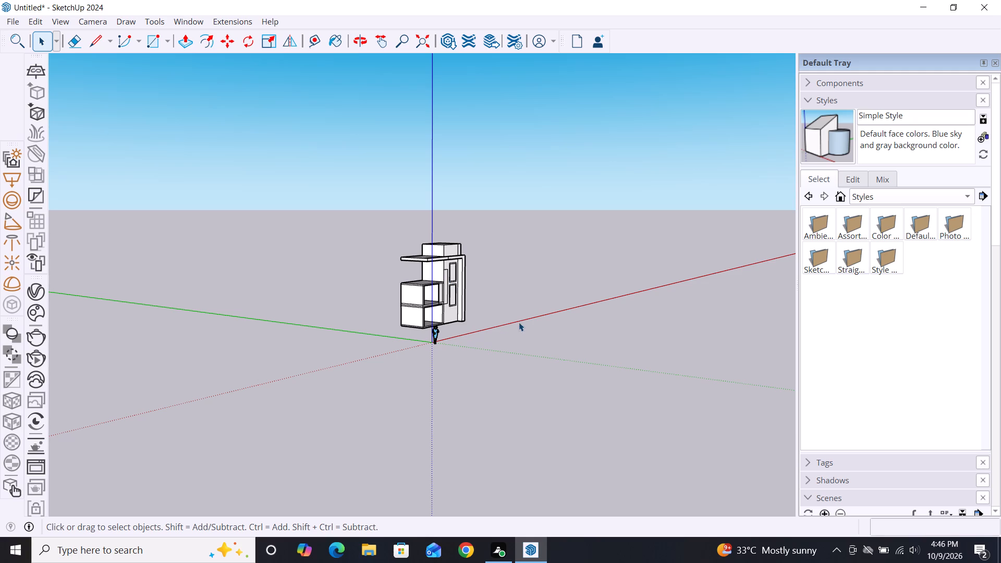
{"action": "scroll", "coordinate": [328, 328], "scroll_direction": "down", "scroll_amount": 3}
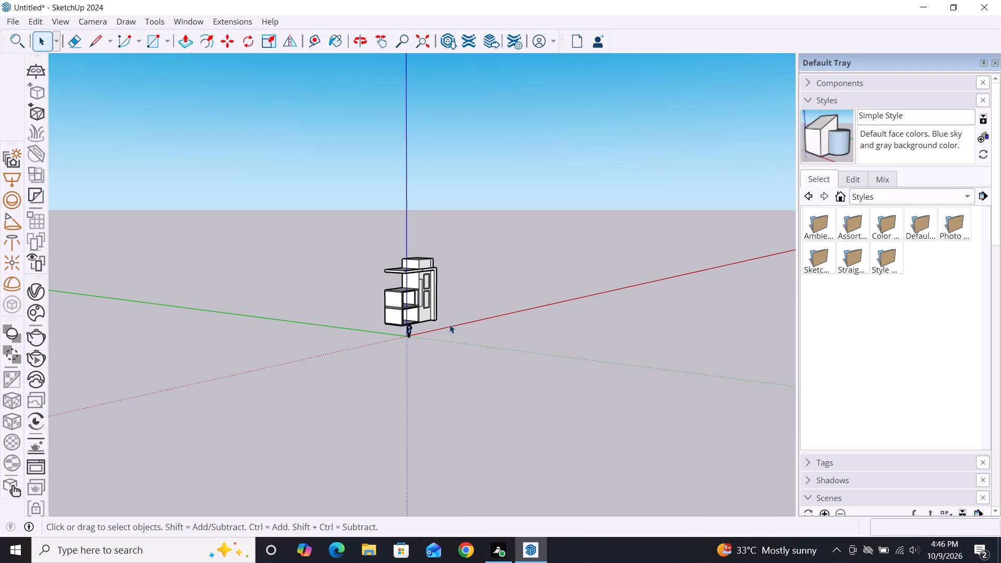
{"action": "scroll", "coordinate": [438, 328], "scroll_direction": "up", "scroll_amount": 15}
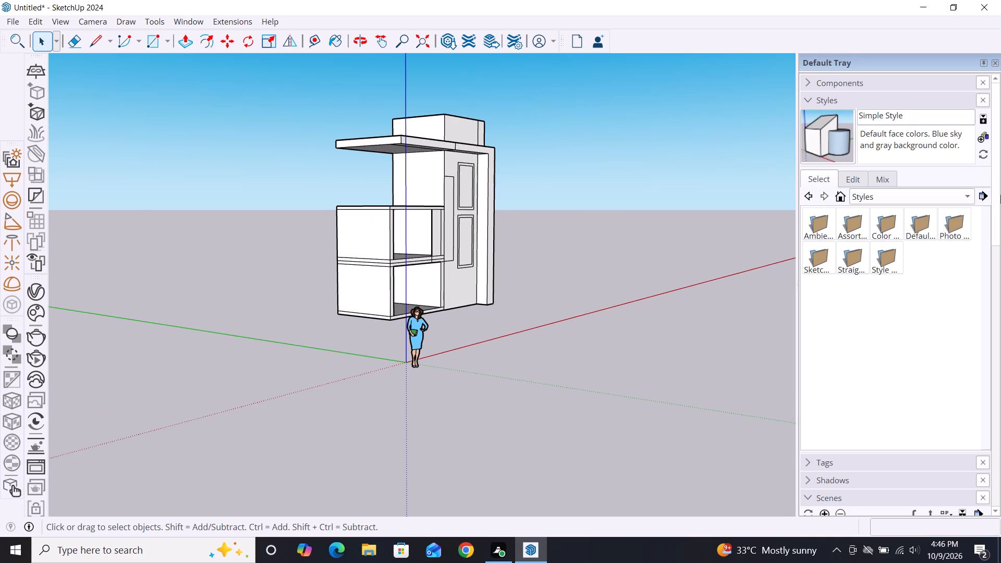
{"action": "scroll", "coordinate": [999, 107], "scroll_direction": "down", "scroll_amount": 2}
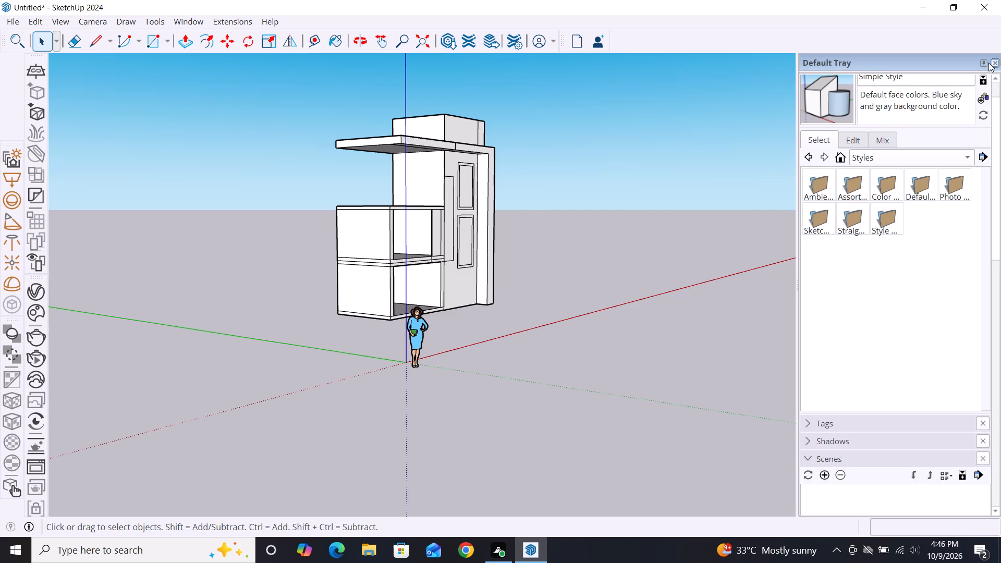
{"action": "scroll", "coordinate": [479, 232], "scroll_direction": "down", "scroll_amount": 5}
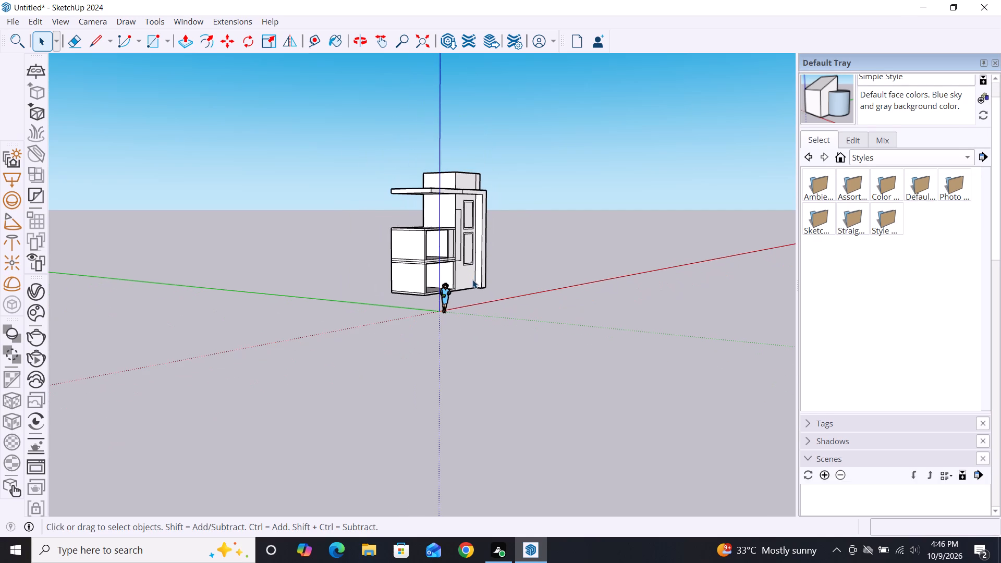
Examine the open block's two storeys and the overhang above them from the front and the outer side.
{"action": "middle_click_drag", "start_coordinate": [472, 280], "coordinate": [294, 291]}
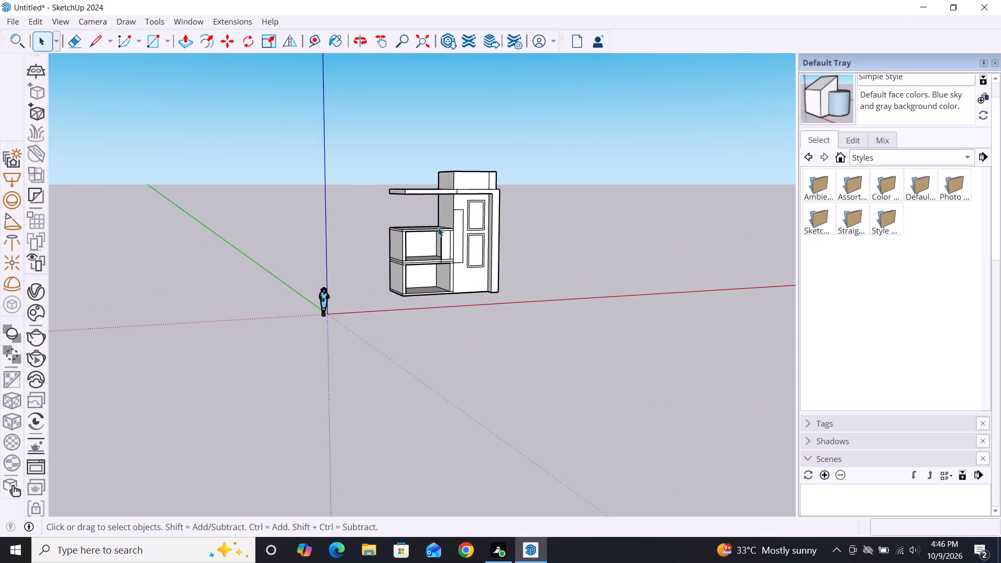
{"action": "middle_click_drag", "start_coordinate": [483, 284], "coordinate": [380, 293]}
{"action": "scroll", "coordinate": [423, 263], "scroll_direction": "up", "scroll_amount": 1}
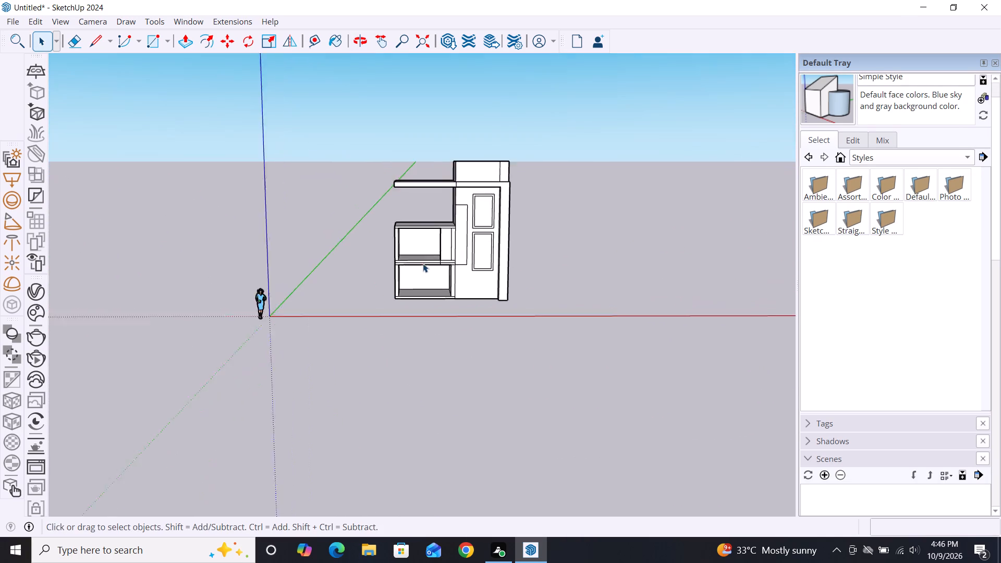
{"action": "scroll", "coordinate": [423, 263], "scroll_direction": "up", "scroll_amount": 7}
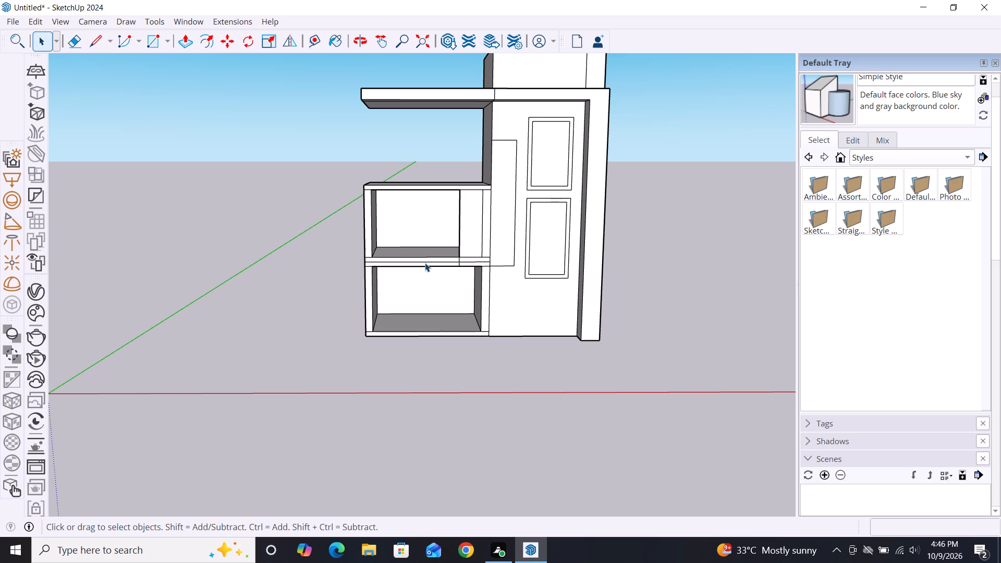
{"action": "scroll", "coordinate": [405, 235], "scroll_direction": "down", "scroll_amount": 3}
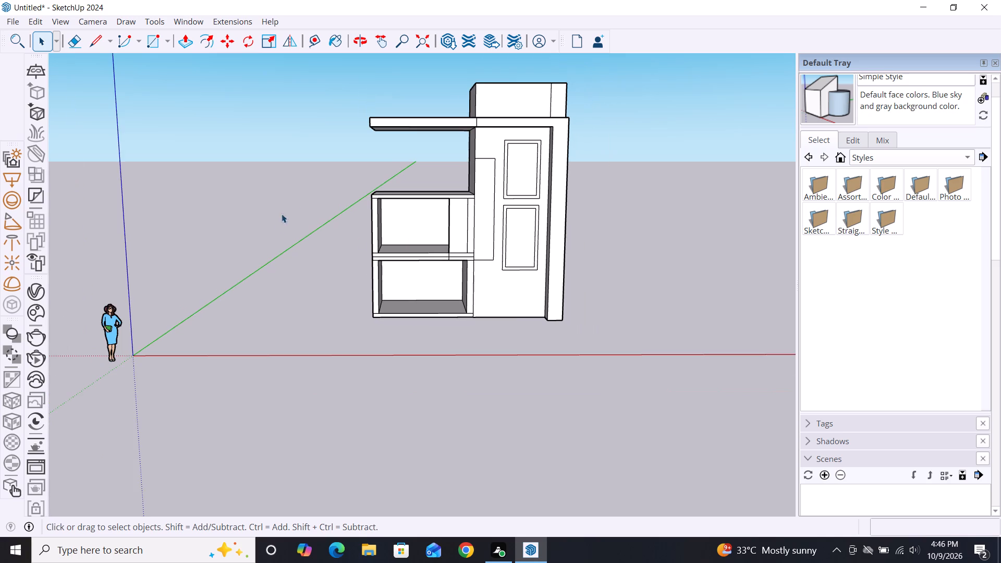
{"action": "scroll", "coordinate": [312, 206], "scroll_direction": "down", "scroll_amount": 4}
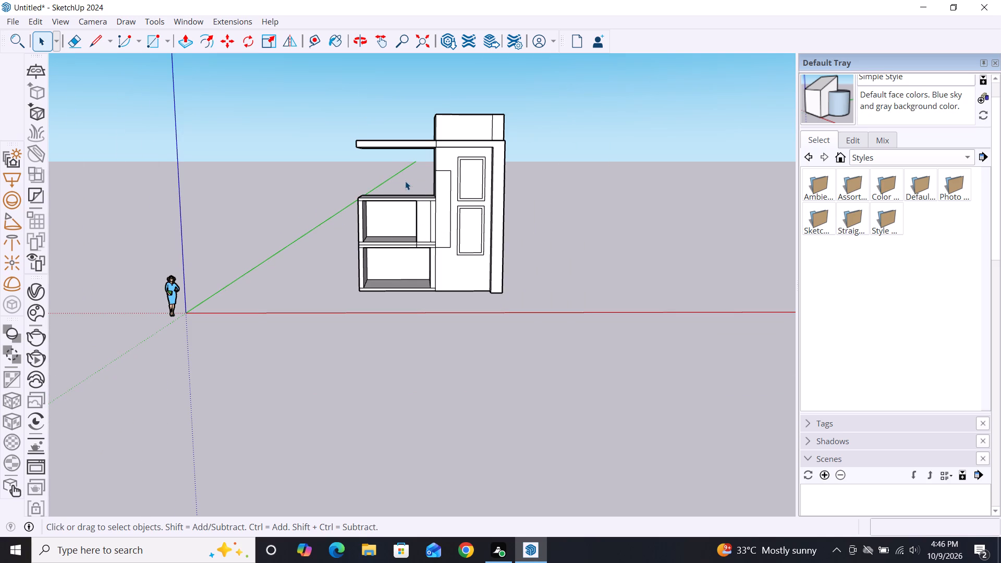
{"action": "scroll", "coordinate": [389, 180], "scroll_direction": "up", "scroll_amount": 4}
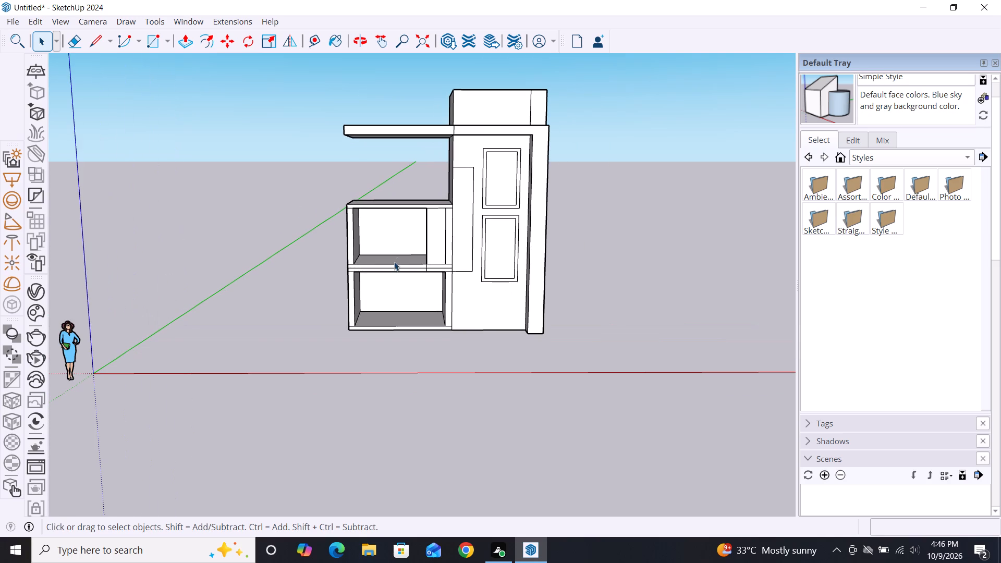
{"action": "scroll", "coordinate": [392, 266], "scroll_direction": "down", "scroll_amount": 2}
{"action": "middle_click_drag", "start_coordinate": [372, 315], "coordinate": [461, 317]}
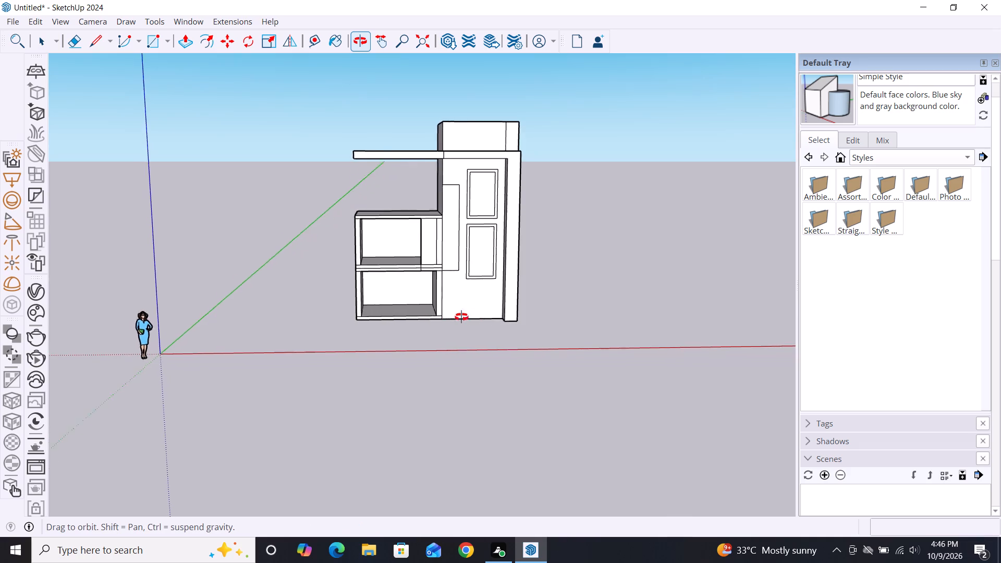
{"action": "middle_click_drag", "start_coordinate": [461, 317], "coordinate": [536, 317]}
{"action": "scroll", "coordinate": [495, 266], "scroll_direction": "down", "scroll_amount": 2}
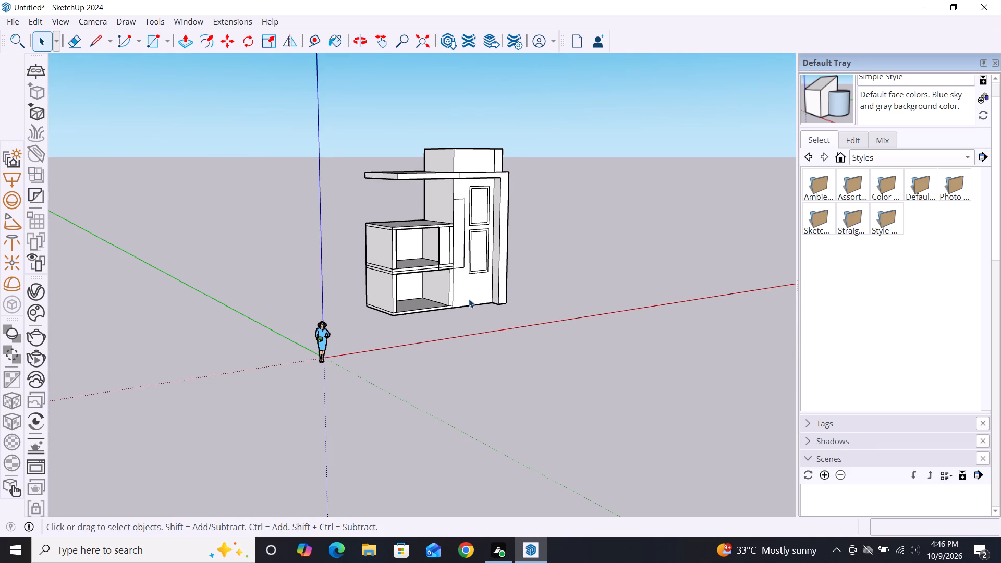
{"action": "scroll", "coordinate": [409, 292], "scroll_direction": "down", "scroll_amount": 1}
{"action": "middle_click_drag", "start_coordinate": [408, 292], "coordinate": [533, 312]}
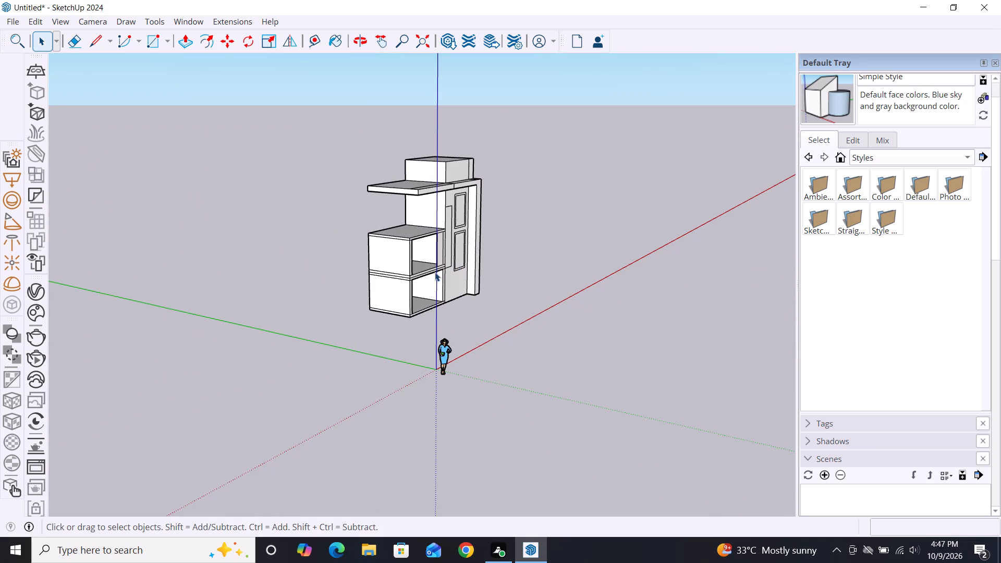
{"action": "scroll", "coordinate": [413, 263], "scroll_direction": "up", "scroll_amount": 8}
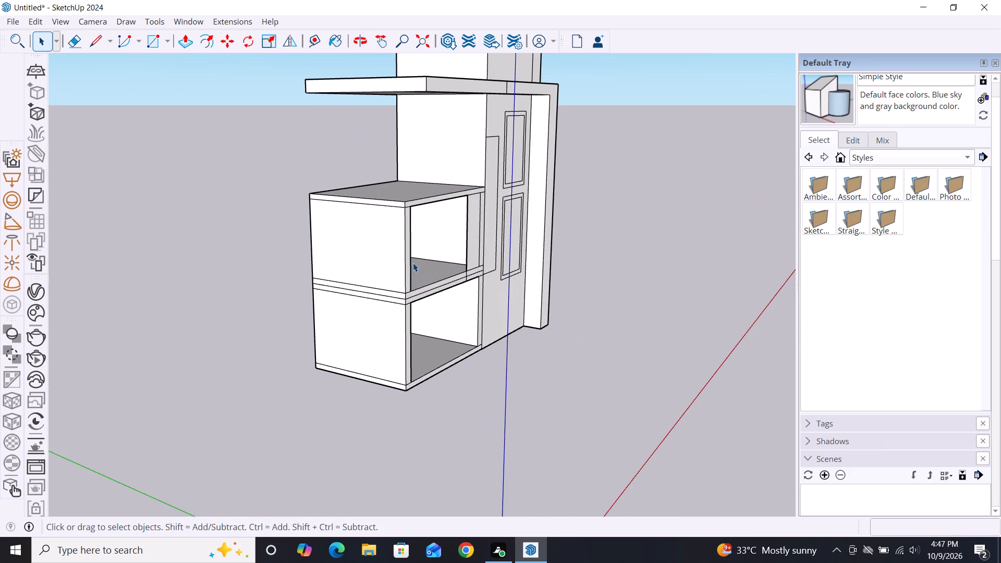
Undo the Push/Pull that extended the projecting band over the open block.
{"action": "key", "text": "p"}
{"action": "left_click", "coordinate": [390, 256]}
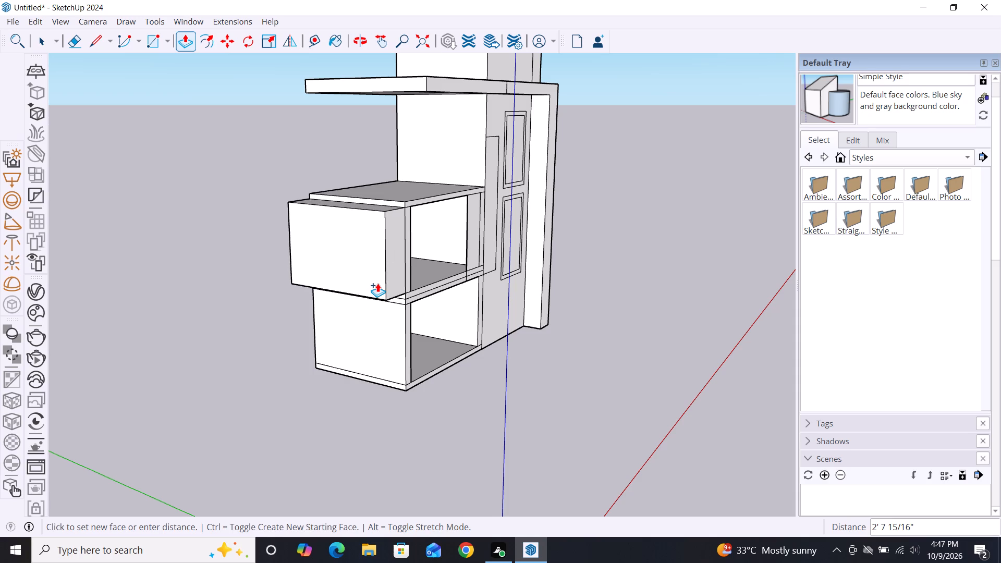
{"action": "key", "text": "ctrl+z"}
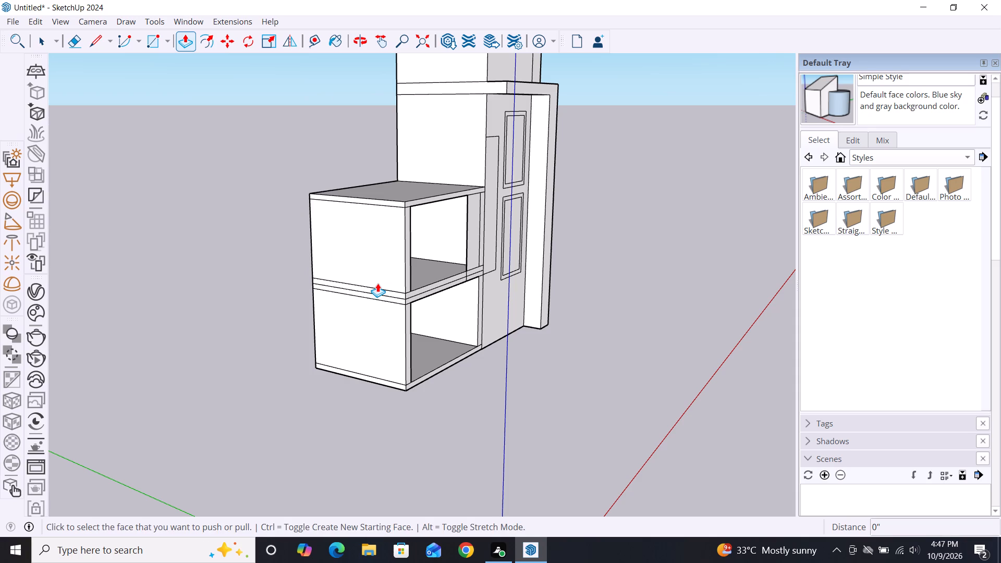
Push/Pull the open block's upper-storey outer side face outward about 3' 1".
{"action": "left_click", "coordinate": [392, 265]}
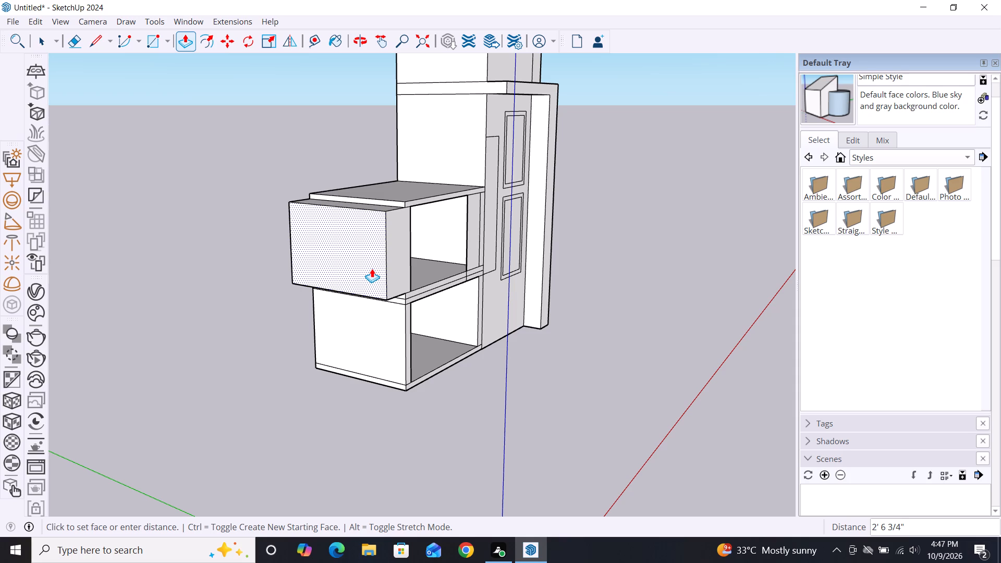
{"action": "left_click", "coordinate": [369, 270]}
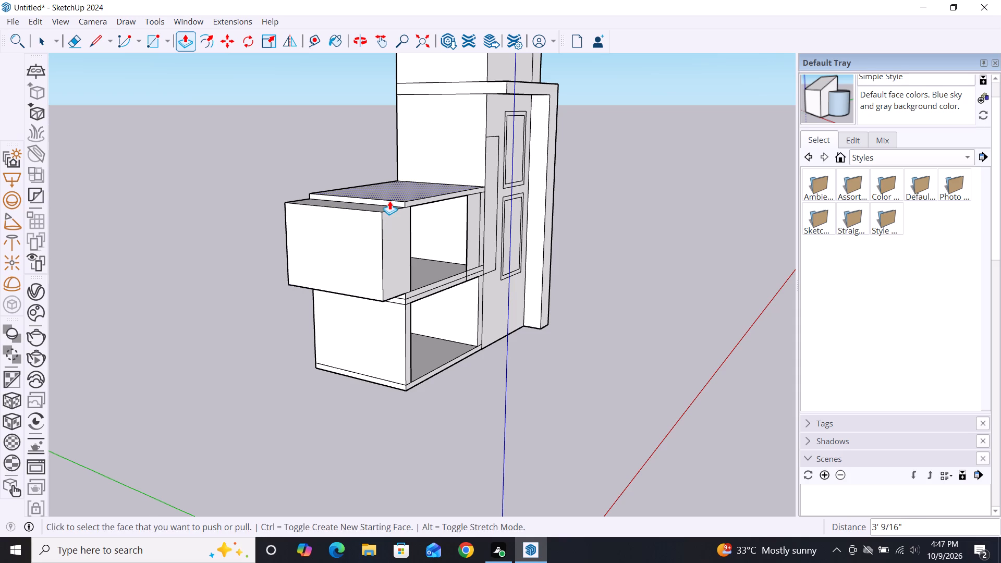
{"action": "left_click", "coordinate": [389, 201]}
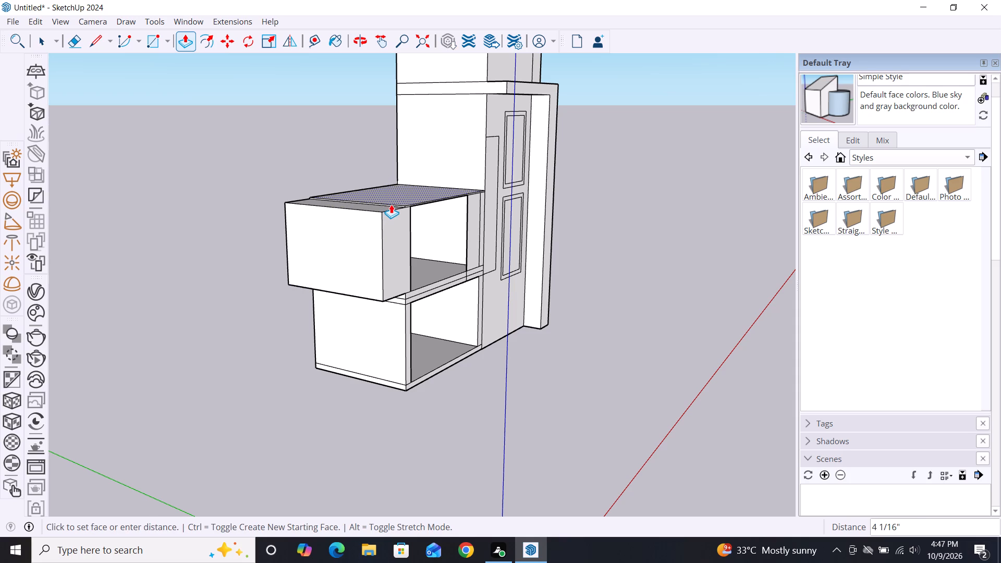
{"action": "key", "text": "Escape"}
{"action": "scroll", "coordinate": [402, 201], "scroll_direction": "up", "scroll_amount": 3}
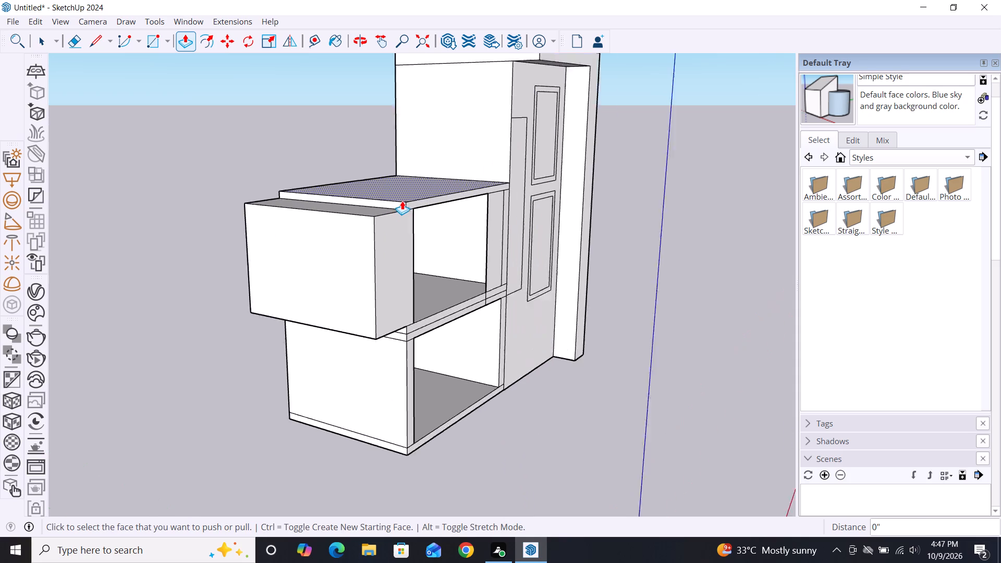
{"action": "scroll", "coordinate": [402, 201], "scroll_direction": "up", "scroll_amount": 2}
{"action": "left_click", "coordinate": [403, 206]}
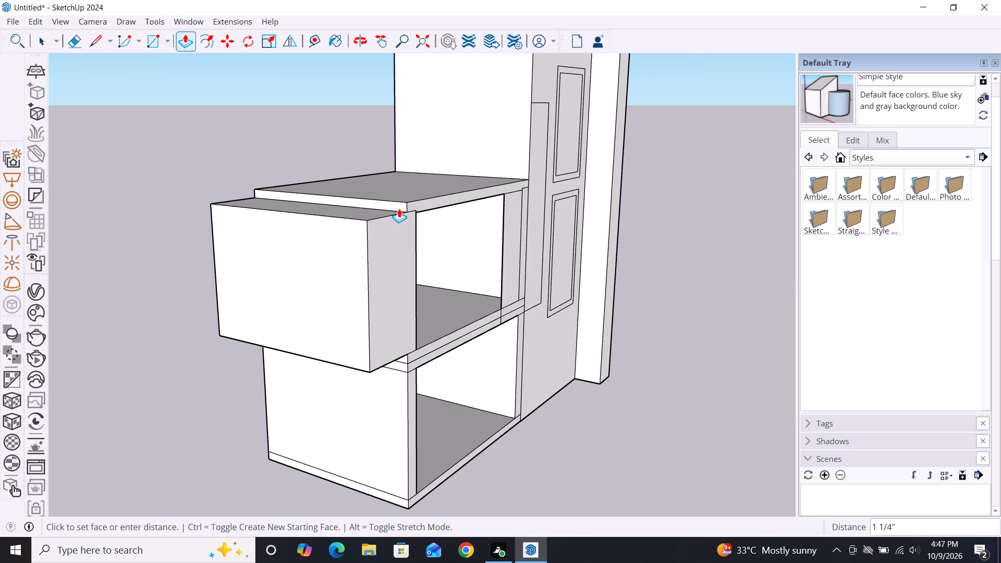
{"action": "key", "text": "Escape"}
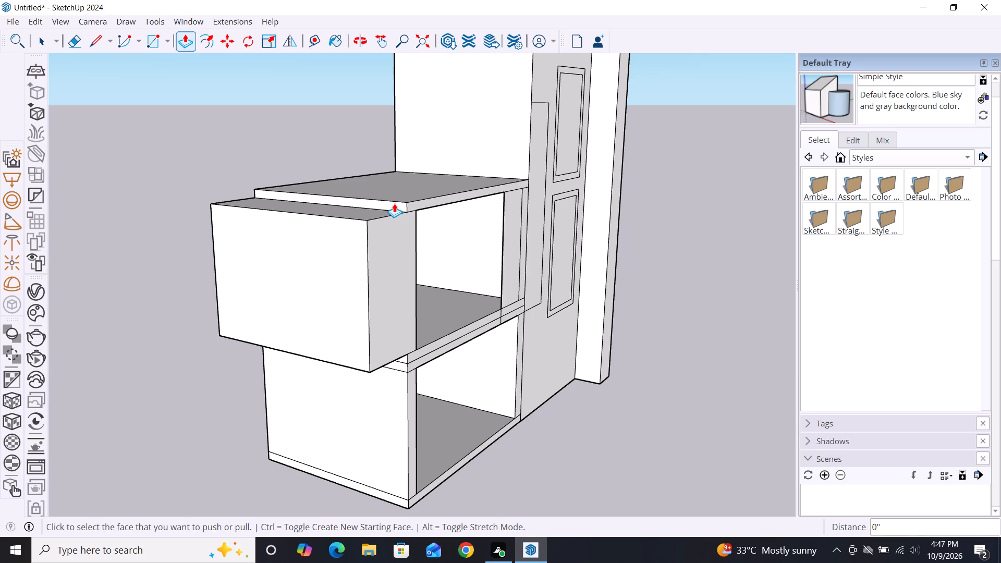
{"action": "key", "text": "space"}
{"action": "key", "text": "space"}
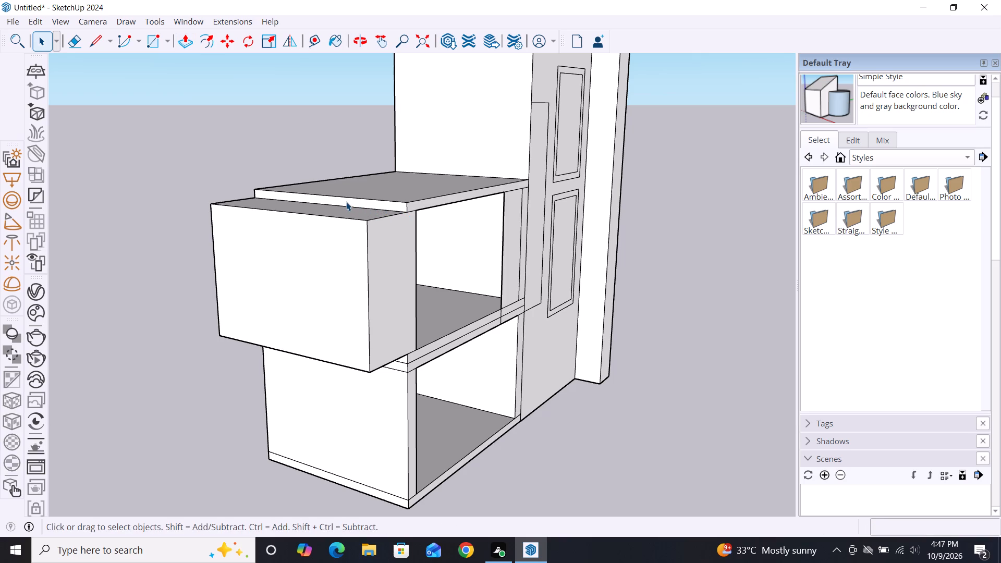
Push/Pull the roof slab's outer side edge about 3' 1", flush with the upper storey's extended side face.
{"action": "key", "text": "p"}
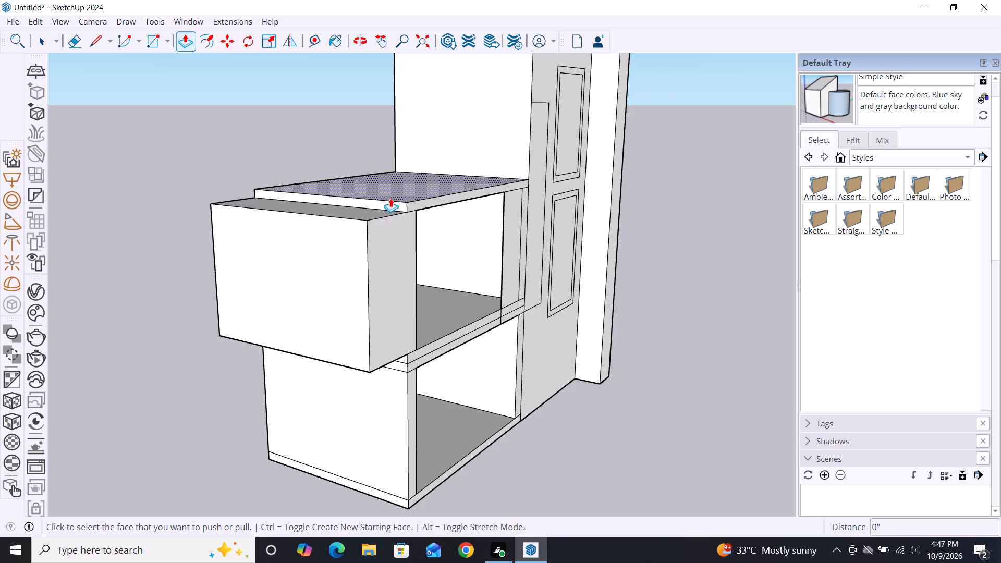
{"action": "scroll", "coordinate": [394, 207], "scroll_direction": "up", "scroll_amount": 12}
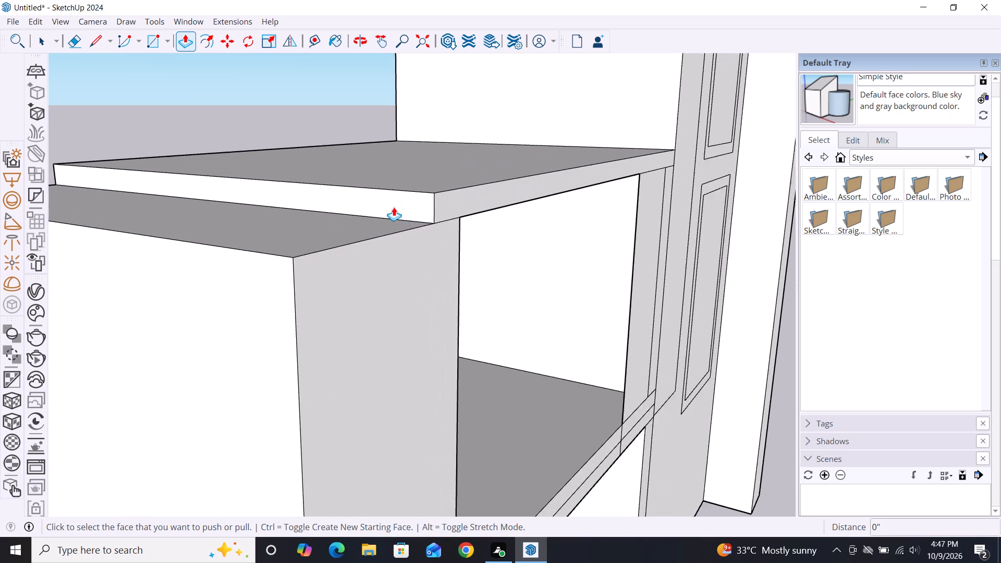
{"action": "left_click", "coordinate": [422, 219]}
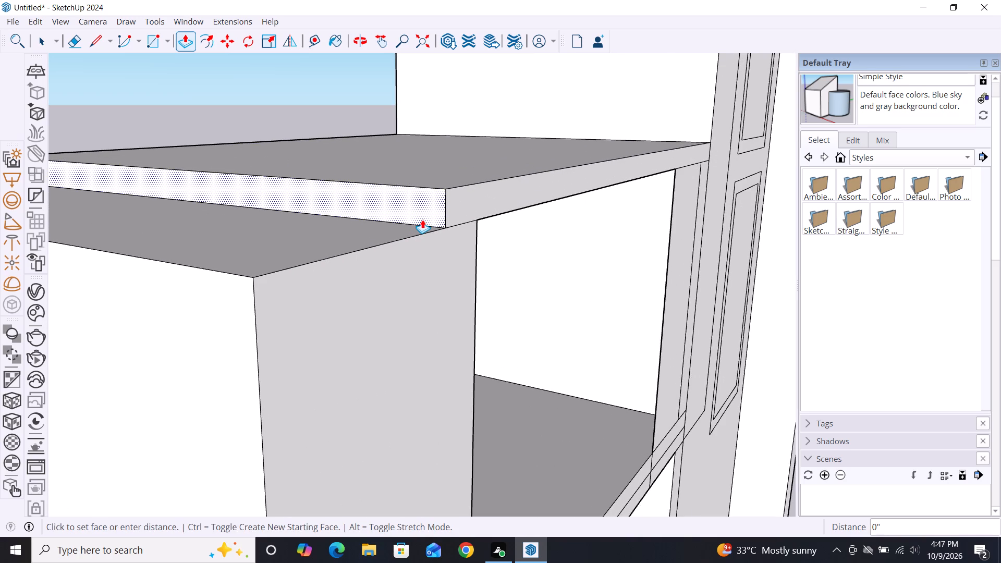
{"action": "left_click", "coordinate": [259, 393]}
Push/Pull the two slab strips between the storeys outward on the outer side, flush with the extended upper storey.
{"action": "scroll", "coordinate": [555, 70], "scroll_direction": "down", "scroll_amount": 4}
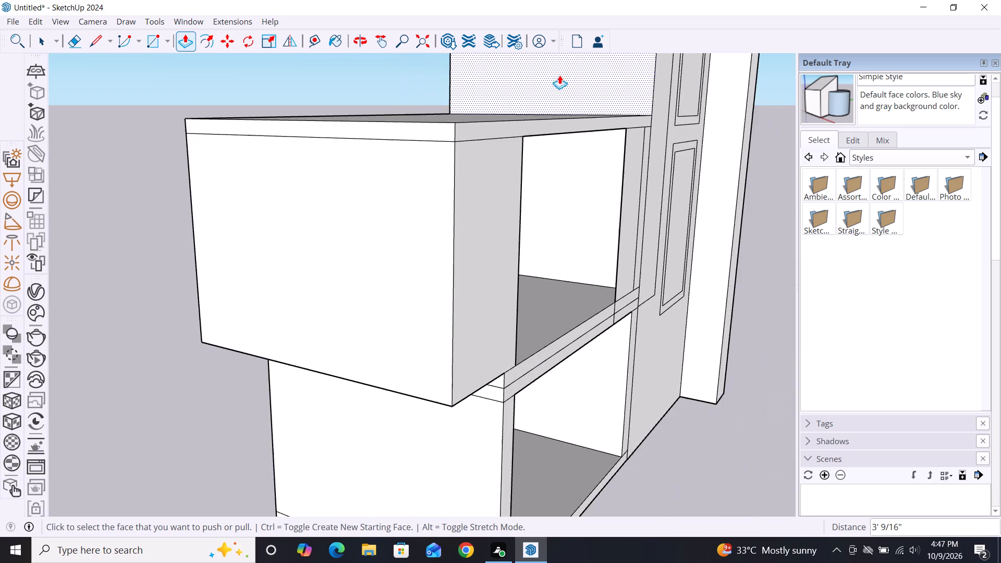
{"action": "scroll", "coordinate": [559, 75], "scroll_direction": "down", "scroll_amount": 1}
{"action": "scroll", "coordinate": [497, 193], "scroll_direction": "down", "scroll_amount": 6}
{"action": "scroll", "coordinate": [494, 385], "scroll_direction": "down", "scroll_amount": 1}
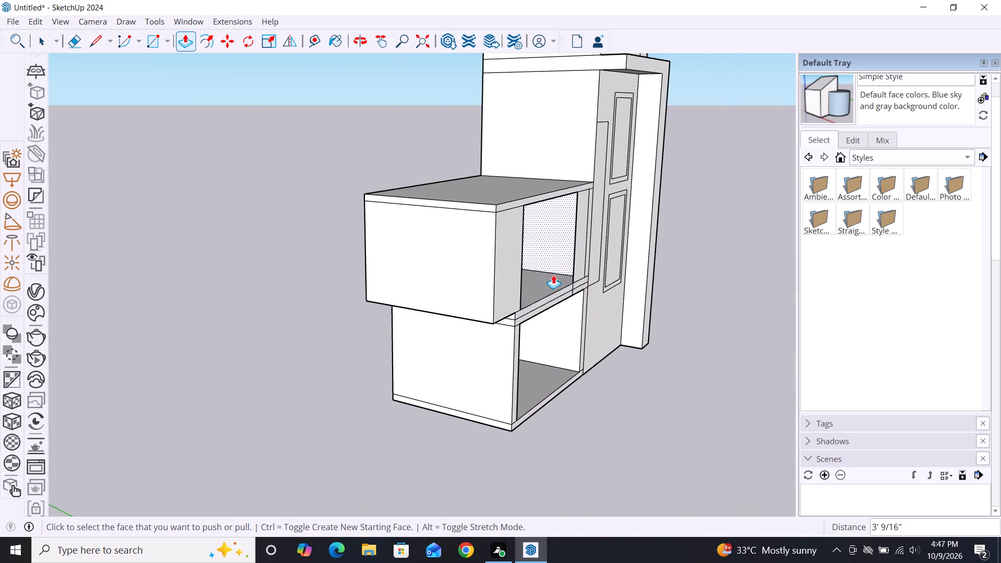
{"action": "middle_click_drag", "start_coordinate": [497, 380], "coordinate": [505, 262]}
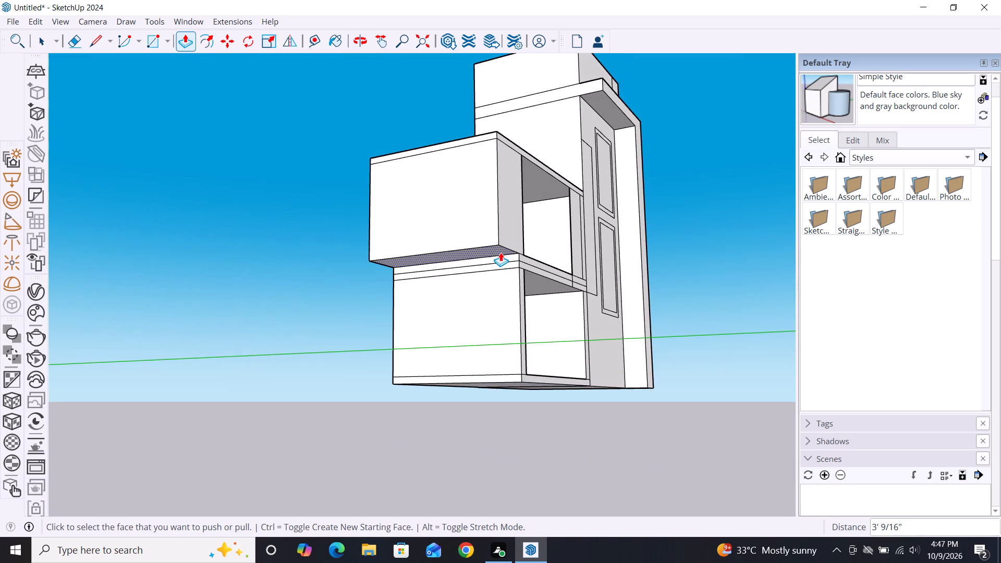
{"action": "left_click", "coordinate": [500, 258]}
{"action": "left_click", "coordinate": [470, 188]}
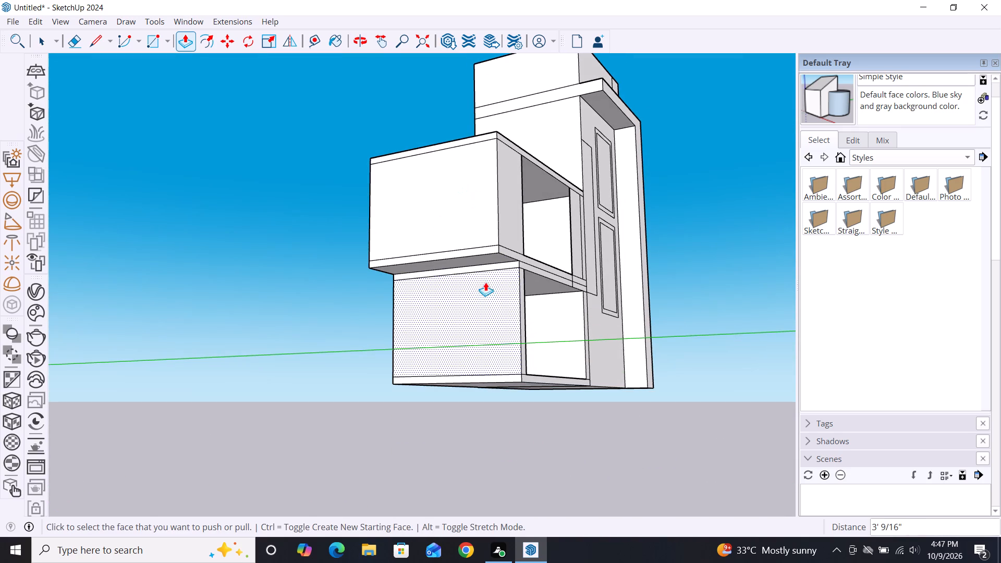
{"action": "left_click", "coordinate": [498, 265]}
{"action": "left_click", "coordinate": [474, 203]}
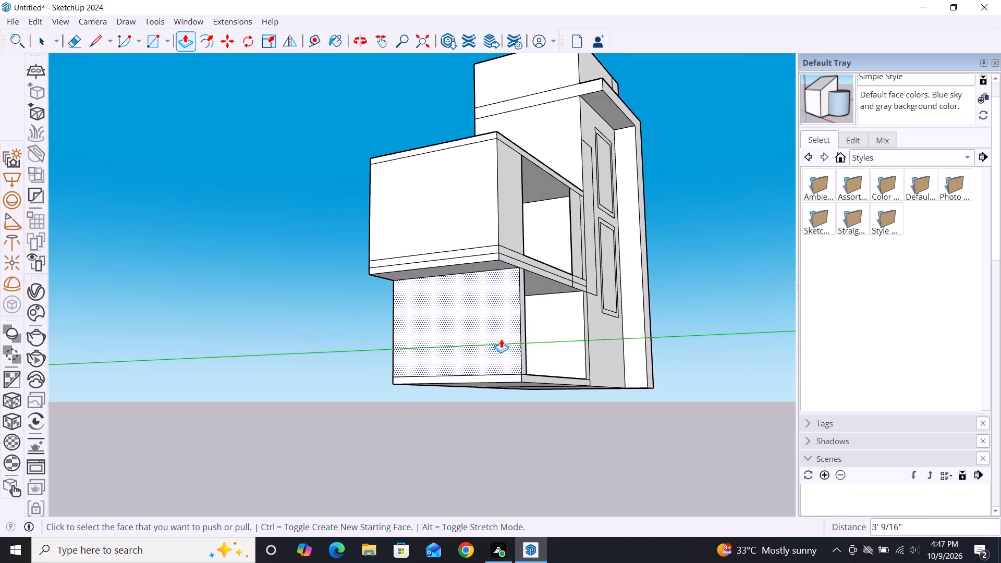
Push/Pull the lower storey's outer side wall and the base slab's edge outward, flush with the upper storey.
{"action": "left_click", "coordinate": [501, 339]}
{"action": "left_click", "coordinate": [461, 224]}
{"action": "left_click", "coordinate": [492, 382]}
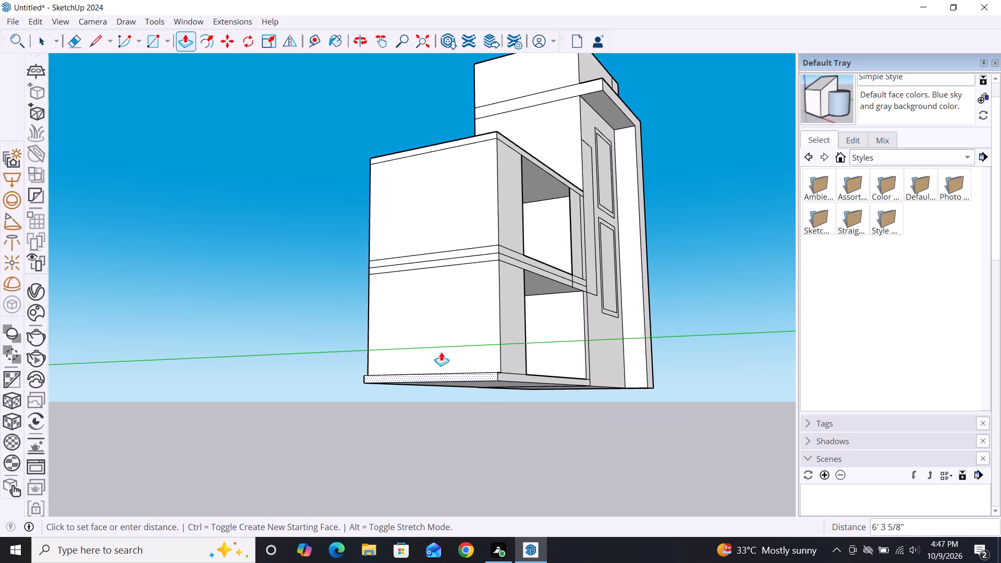
{"action": "double_click", "coordinate": [465, 310]}
{"action": "key", "text": "space"}
Examine the widened open block and its two openings from the front and both front corners.
{"action": "scroll", "coordinate": [492, 256], "scroll_direction": "down", "scroll_amount": 4}
{"action": "middle_click_drag", "start_coordinate": [546, 416], "coordinate": [355, 445]}
{"action": "scroll", "coordinate": [568, 314], "scroll_direction": "down", "scroll_amount": 2}
{"action": "middle_click_drag", "start_coordinate": [567, 382], "coordinate": [420, 396]}
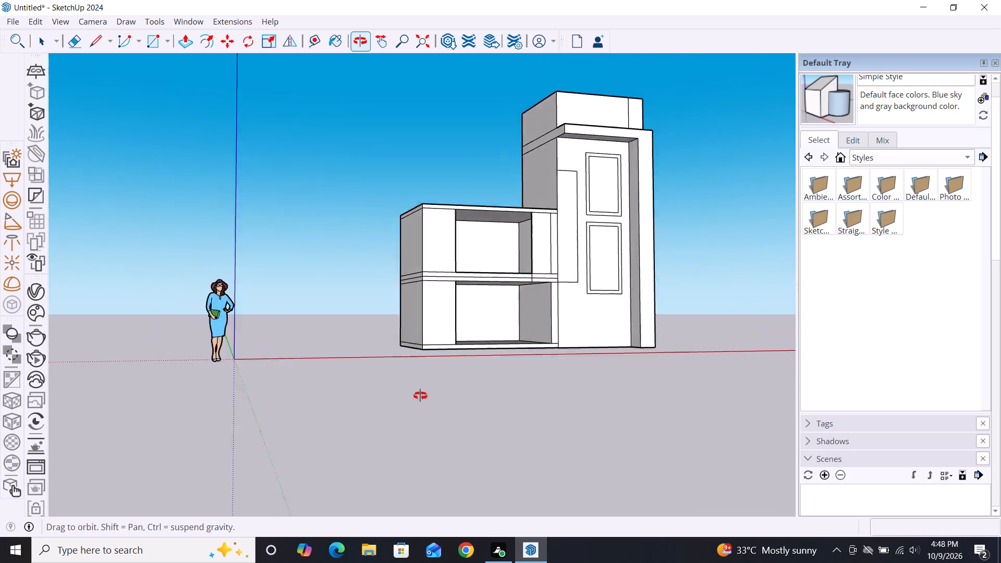
{"action": "middle_click_drag", "start_coordinate": [420, 396], "coordinate": [399, 399]}
{"action": "scroll", "coordinate": [485, 263], "scroll_direction": "up", "scroll_amount": 4}
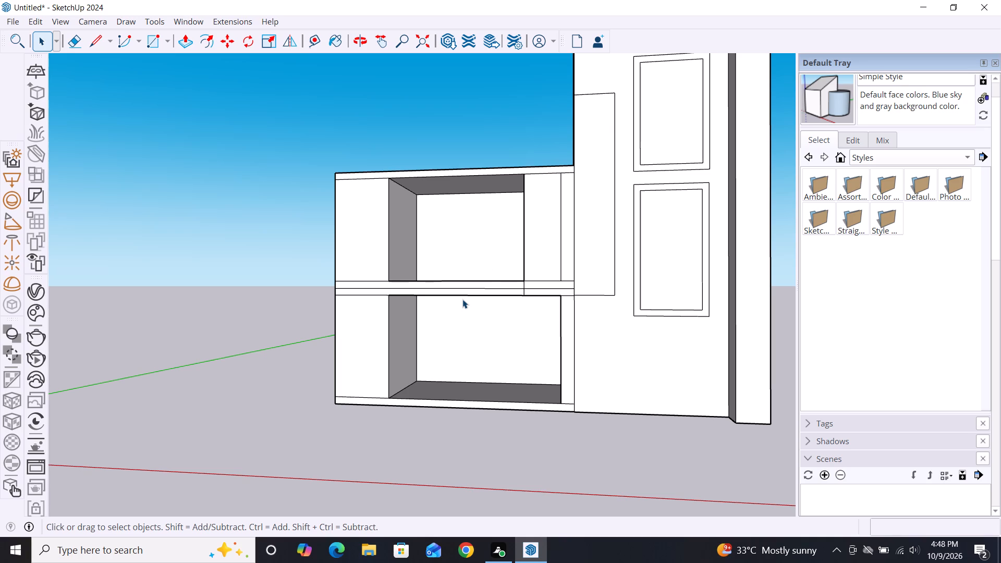
{"action": "scroll", "coordinate": [374, 339], "scroll_direction": "down", "scroll_amount": 2}
{"action": "middle_click_drag", "start_coordinate": [411, 418], "coordinate": [486, 432]}
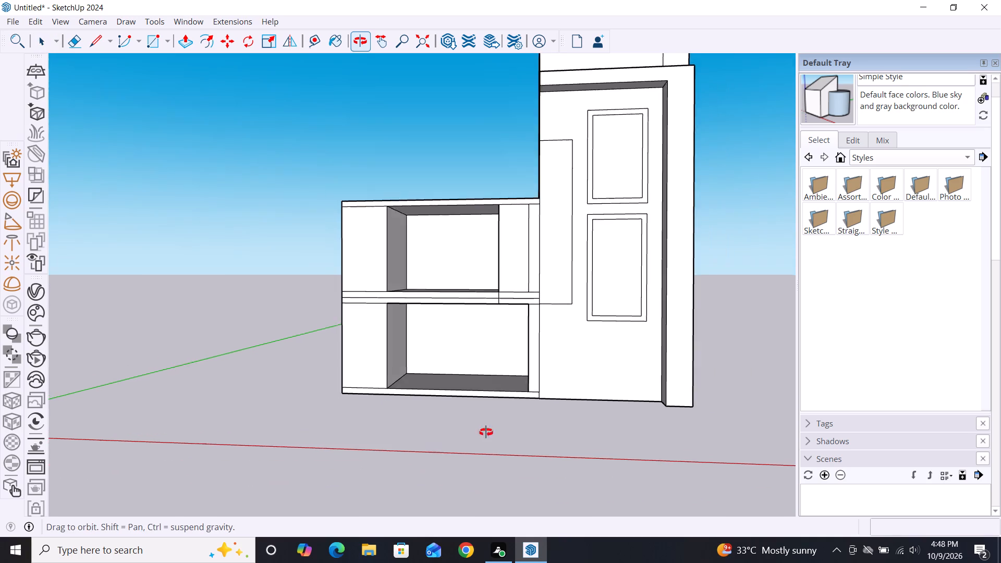
{"action": "middle_click_drag", "start_coordinate": [486, 432], "coordinate": [509, 432]}
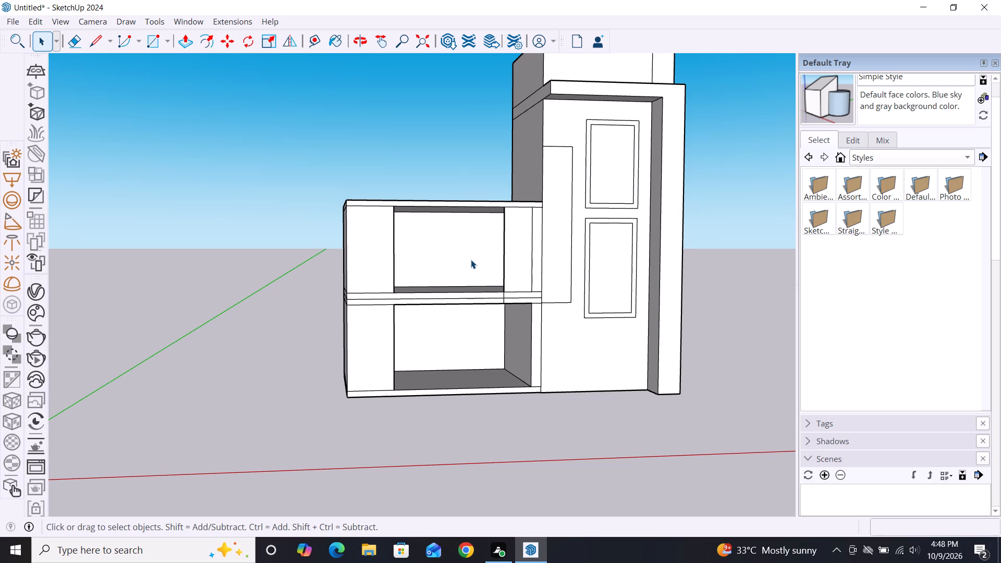
Push/Pull the inner face of the upper opening's outer side wall about 1' 4" to widen the opening.
{"action": "scroll", "coordinate": [413, 262], "scroll_direction": "up", "scroll_amount": 4}
{"action": "scroll", "coordinate": [453, 293], "scroll_direction": "down", "scroll_amount": 2}
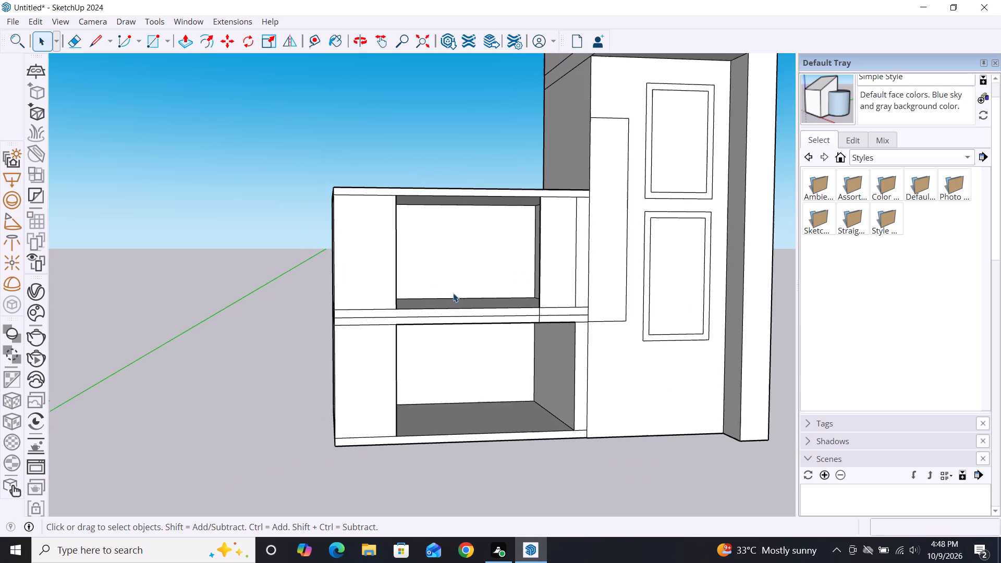
{"action": "middle_click_drag", "start_coordinate": [440, 360], "coordinate": [338, 384]}
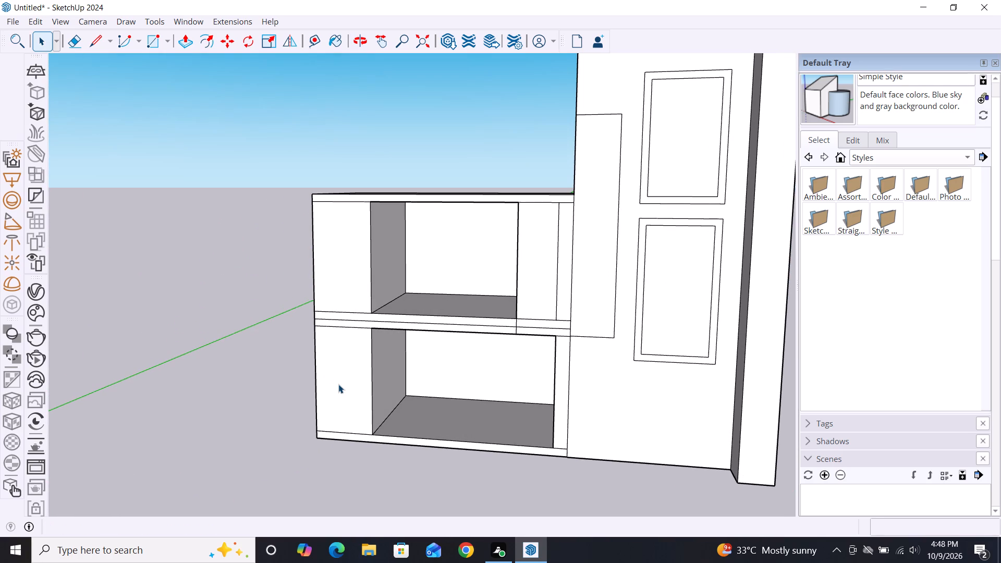
{"action": "key", "text": "p"}
{"action": "left_click", "coordinate": [389, 266]}
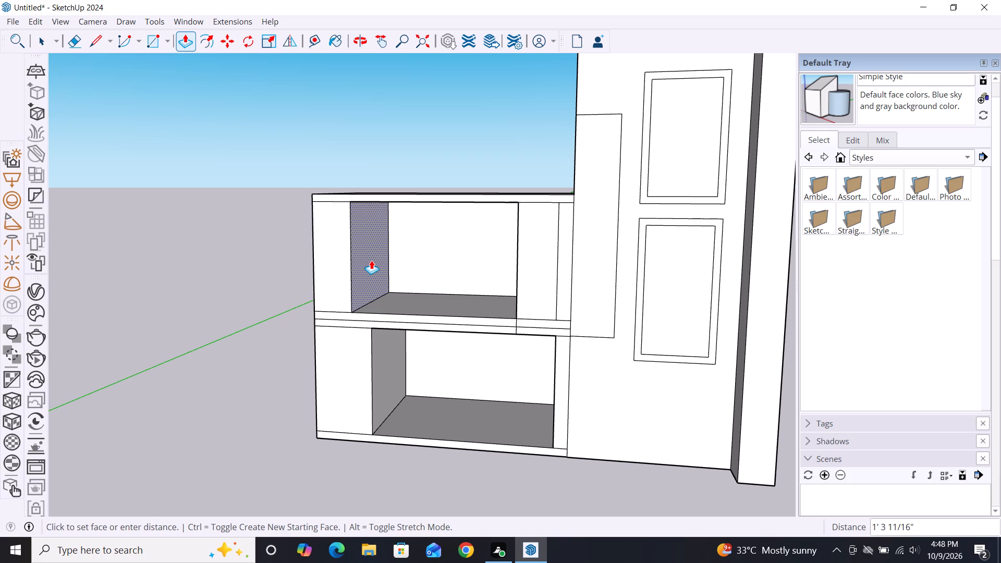
{"action": "double_click", "coordinate": [371, 260]}
{"action": "key", "text": "space"}
Push/Pull the open block's roof top face up about 2' 2" to form a deeper band above the upper opening.
{"action": "scroll", "coordinate": [372, 266], "scroll_direction": "down", "scroll_amount": 4}
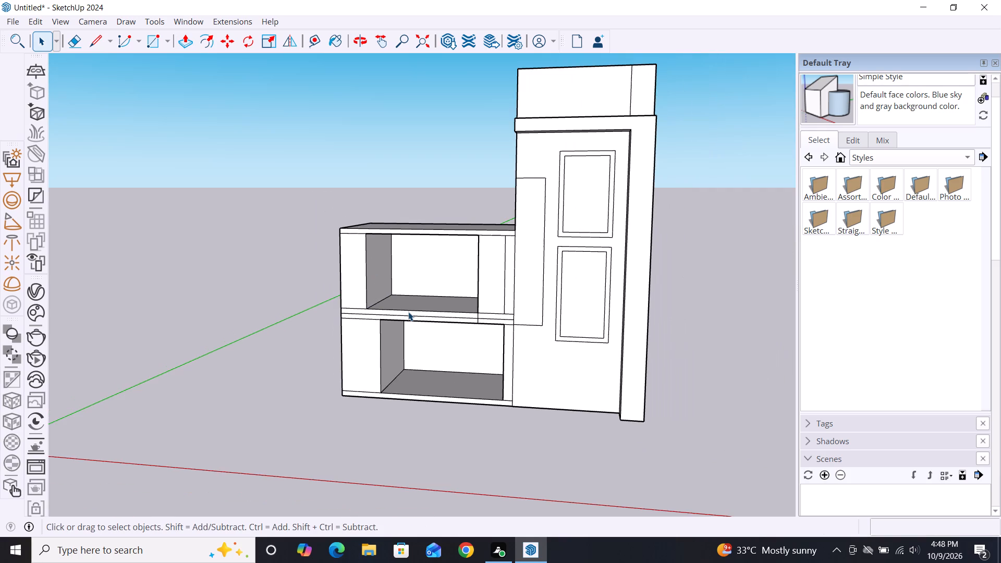
{"action": "scroll", "coordinate": [408, 312], "scroll_direction": "down", "scroll_amount": 2}
{"action": "middle_click_drag", "start_coordinate": [425, 360], "coordinate": [569, 328]}
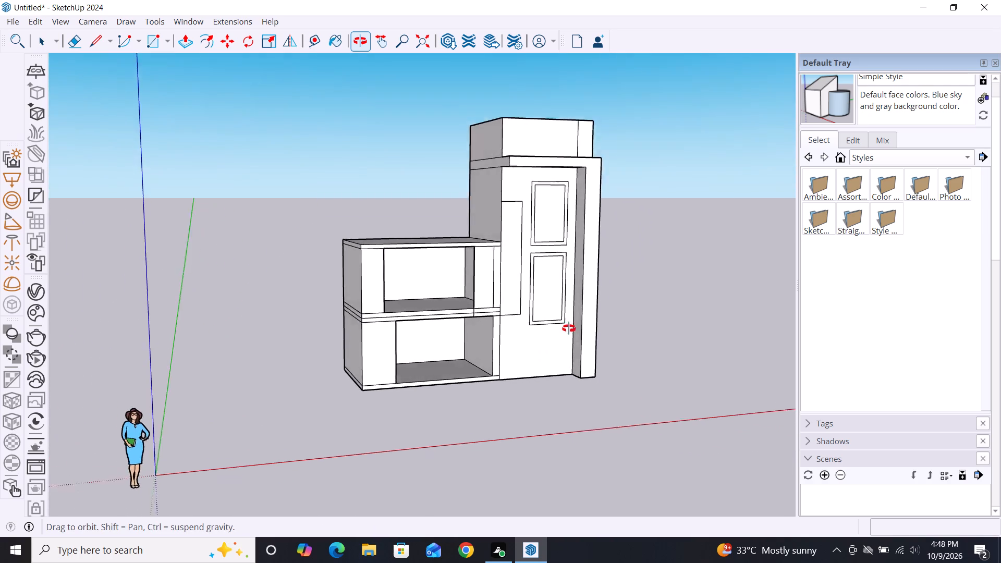
{"action": "middle_click_drag", "start_coordinate": [569, 328], "coordinate": [542, 320]}
{"action": "scroll", "coordinate": [417, 241], "scroll_direction": "up", "scroll_amount": 4}
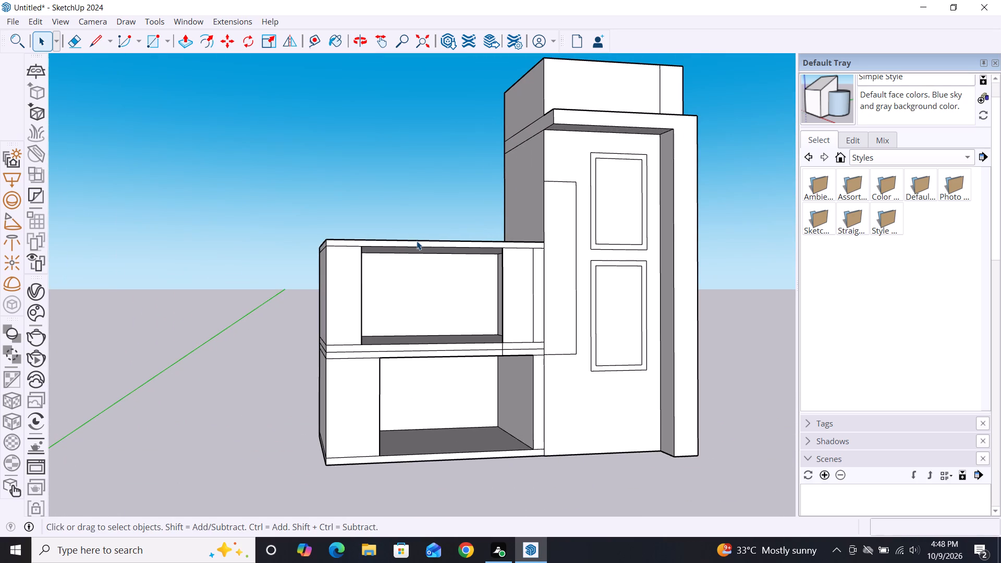
{"action": "key", "text": "p"}
{"action": "middle_click_drag", "start_coordinate": [461, 258], "coordinate": [461, 280]}
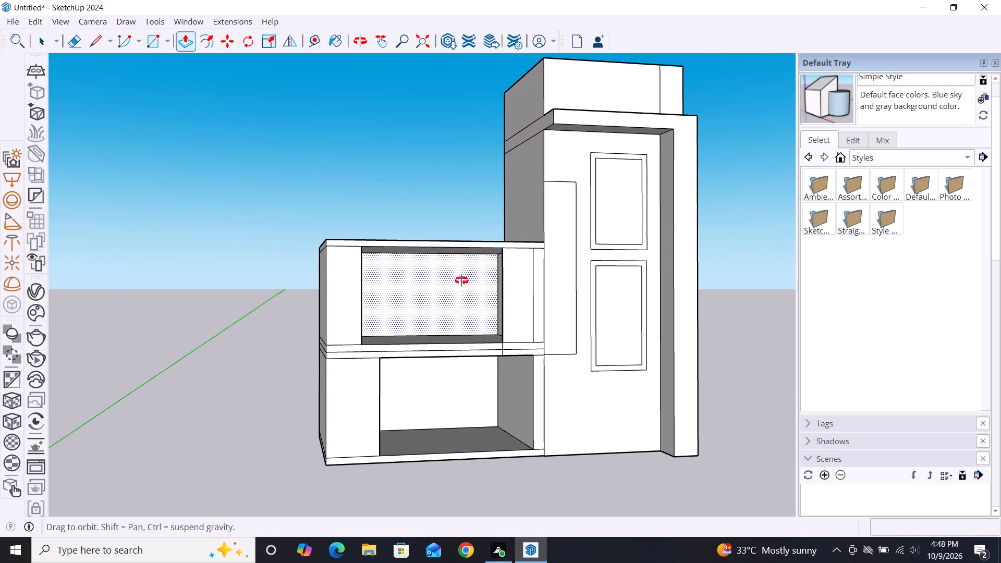
{"action": "middle_click_drag", "start_coordinate": [461, 280], "coordinate": [455, 342]}
{"action": "left_click", "coordinate": [491, 246]}
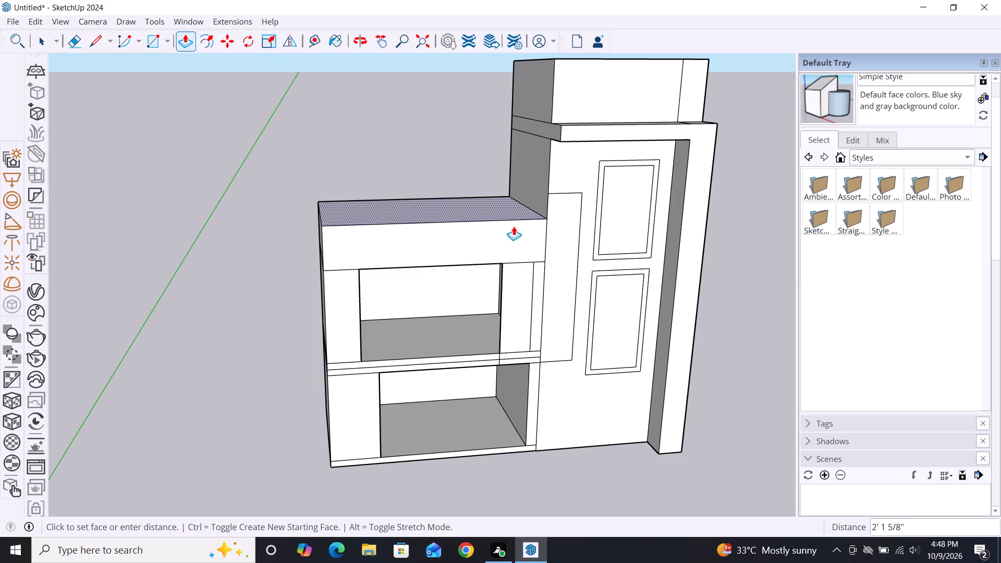
{"action": "double_click", "coordinate": [513, 218]}
{"action": "key", "text": "space"}
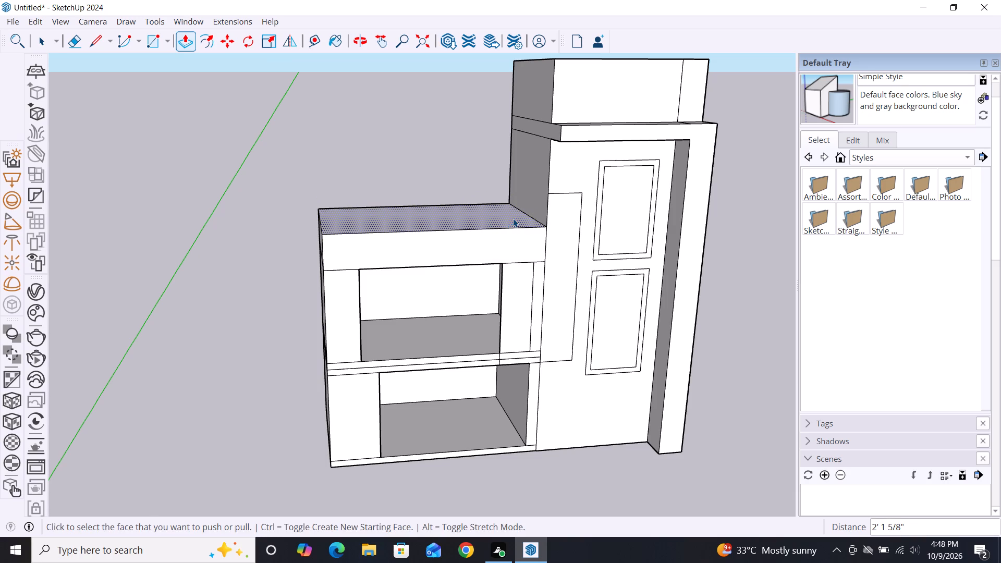
Examine the deepened roof band and the upper opening from the front and from above.
{"action": "middle_click_drag", "start_coordinate": [447, 296], "coordinate": [444, 208]}
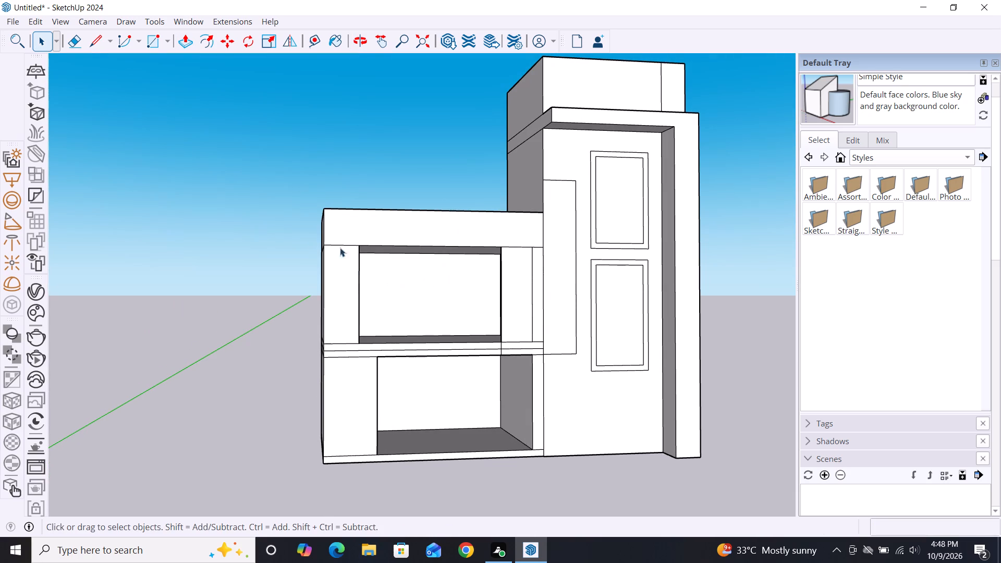
{"action": "scroll", "coordinate": [355, 236], "scroll_direction": "down", "scroll_amount": 1}
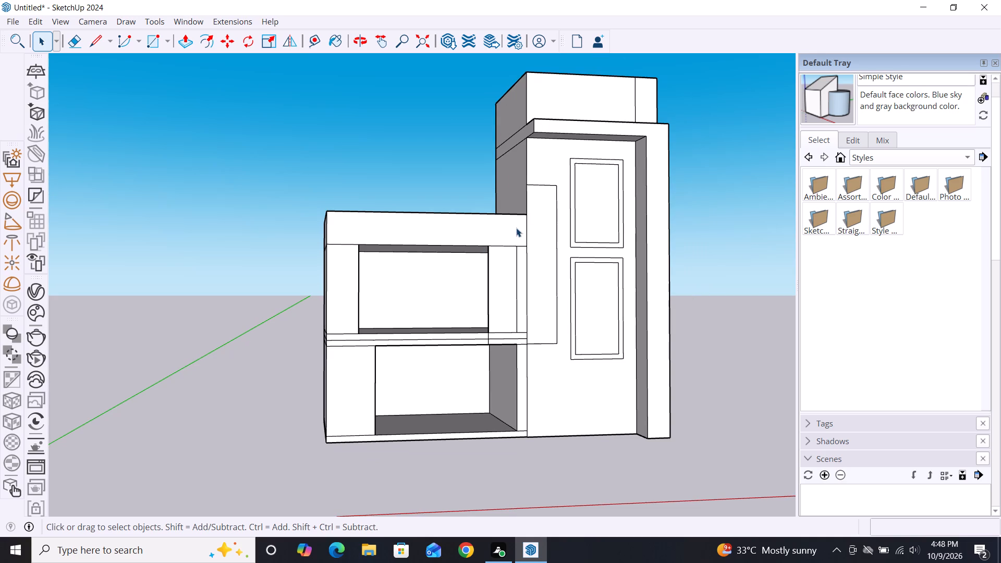
{"action": "scroll", "coordinate": [516, 228], "scroll_direction": "up", "scroll_amount": 8}
{"action": "scroll", "coordinate": [516, 228], "scroll_direction": "down", "scroll_amount": 3}
{"action": "middle_click_drag", "start_coordinate": [466, 278], "coordinate": [473, 390]}
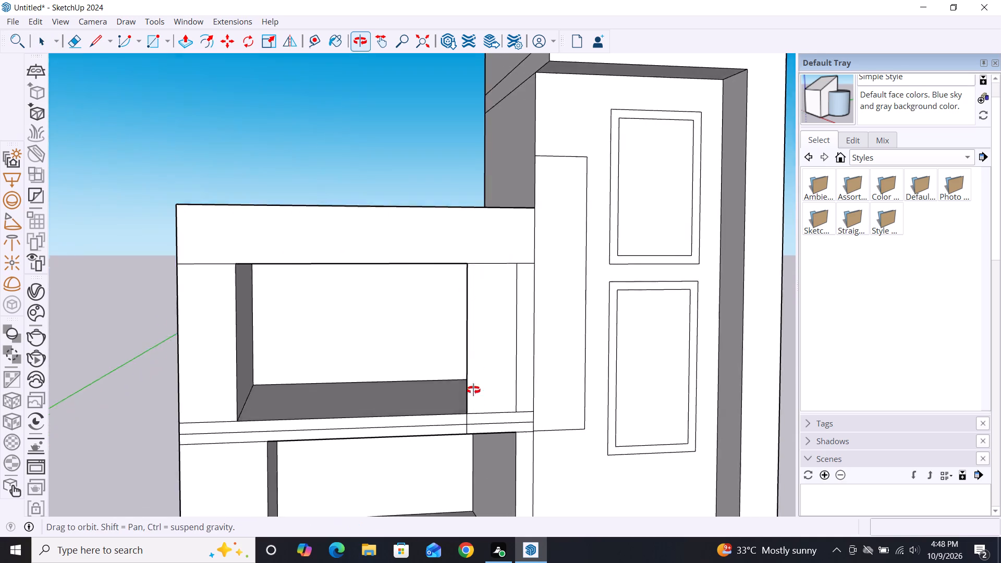
{"action": "middle_click_drag", "start_coordinate": [473, 390], "coordinate": [451, 348]}
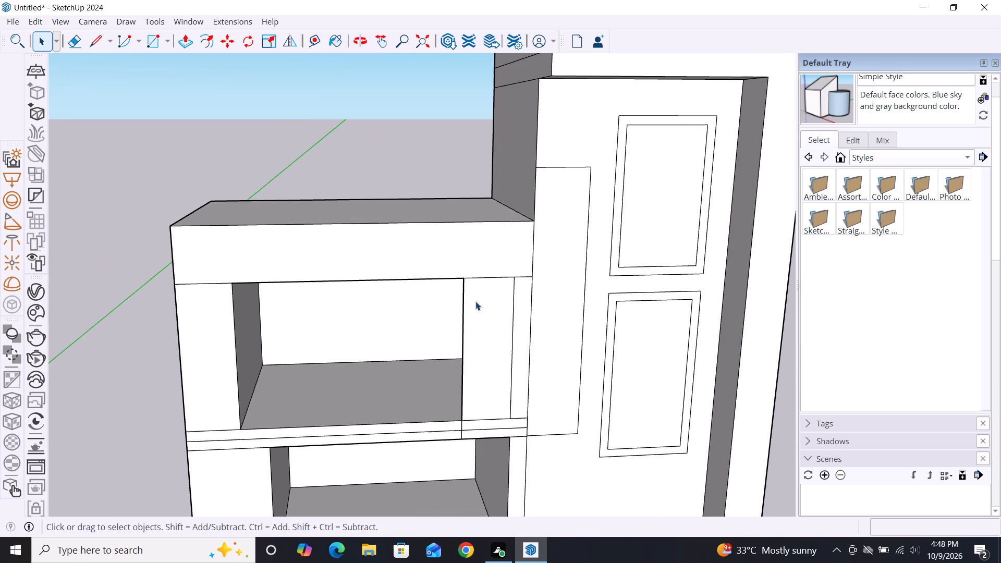
Draw a full-height rectangle on the roof band's front above the upper opening's inner side wall and delete its face.
{"action": "key", "text": "r"}
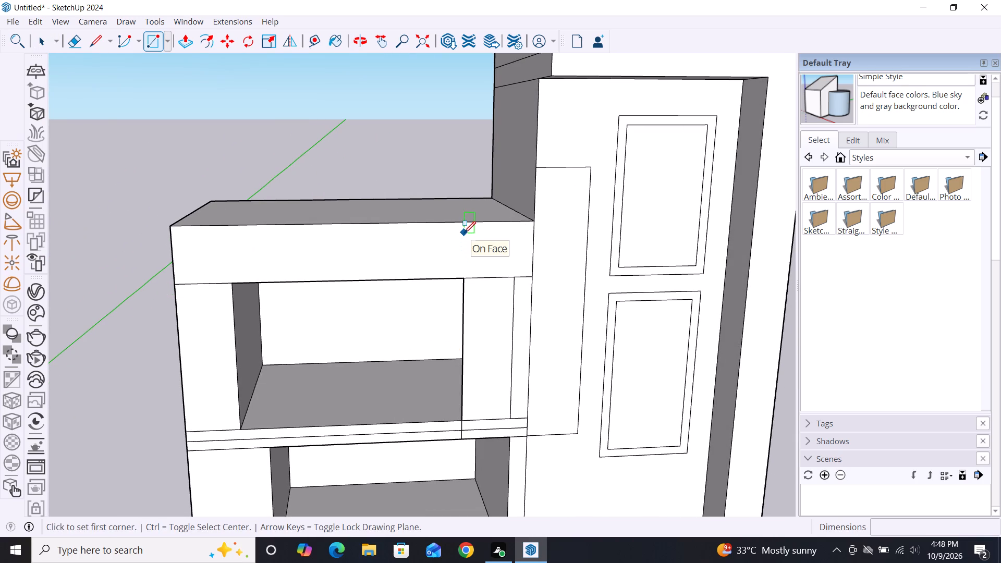
{"action": "left_click", "coordinate": [463, 276]}
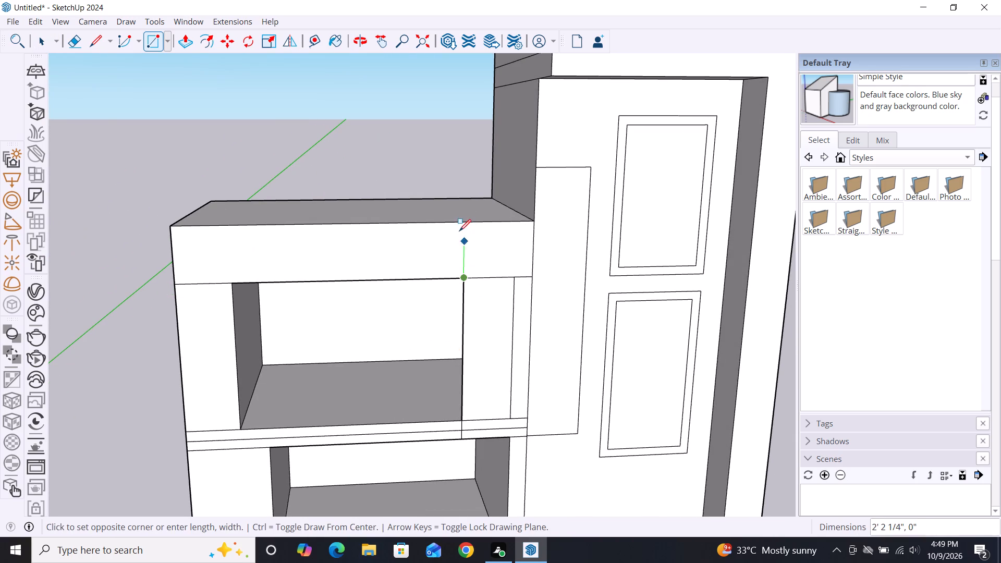
{"action": "left_click", "coordinate": [462, 223]}
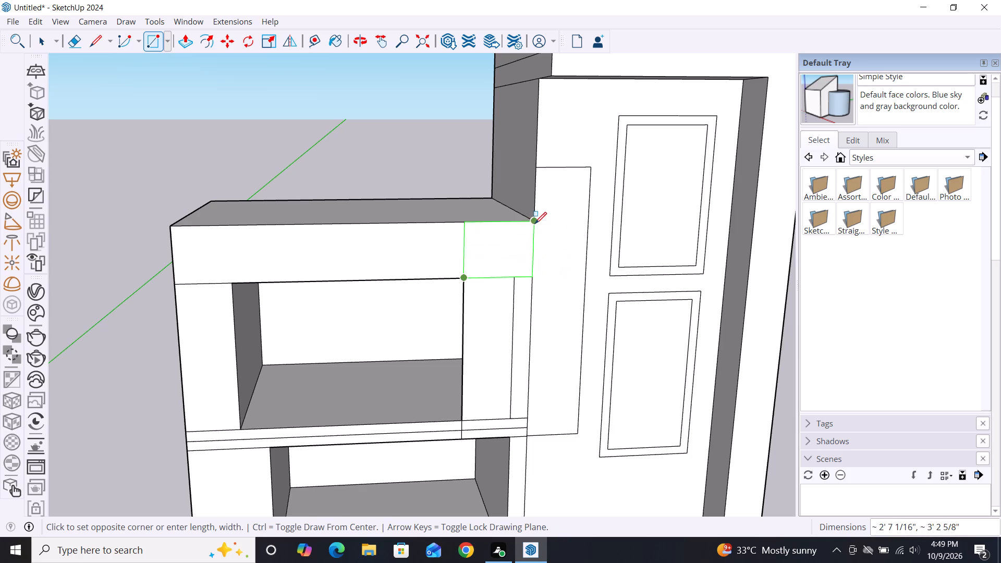
{"action": "double_click", "coordinate": [535, 224]}
{"action": "key", "text": "space"}
{"action": "left_click", "coordinate": [501, 267]}
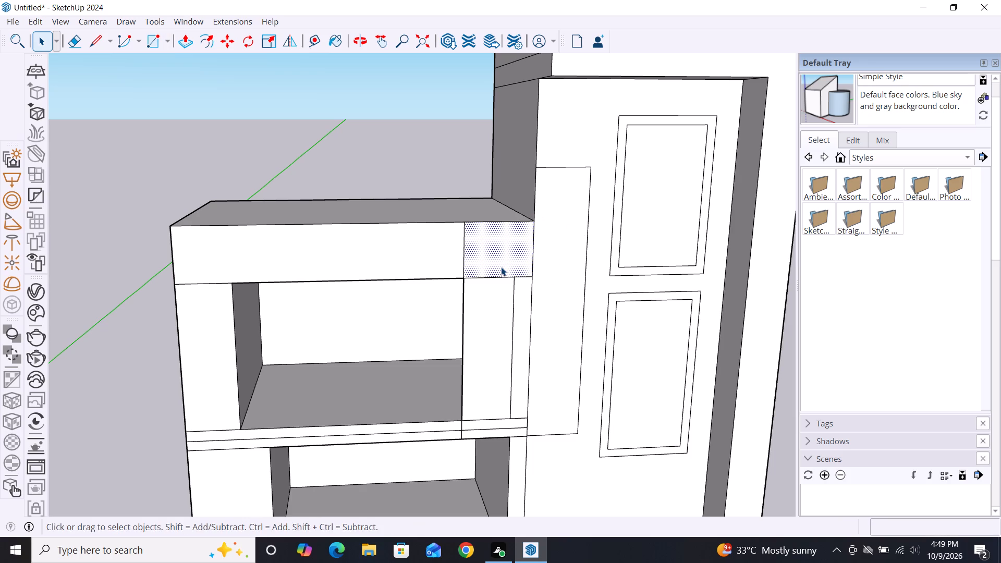
{"action": "key", "text": "Delete"}
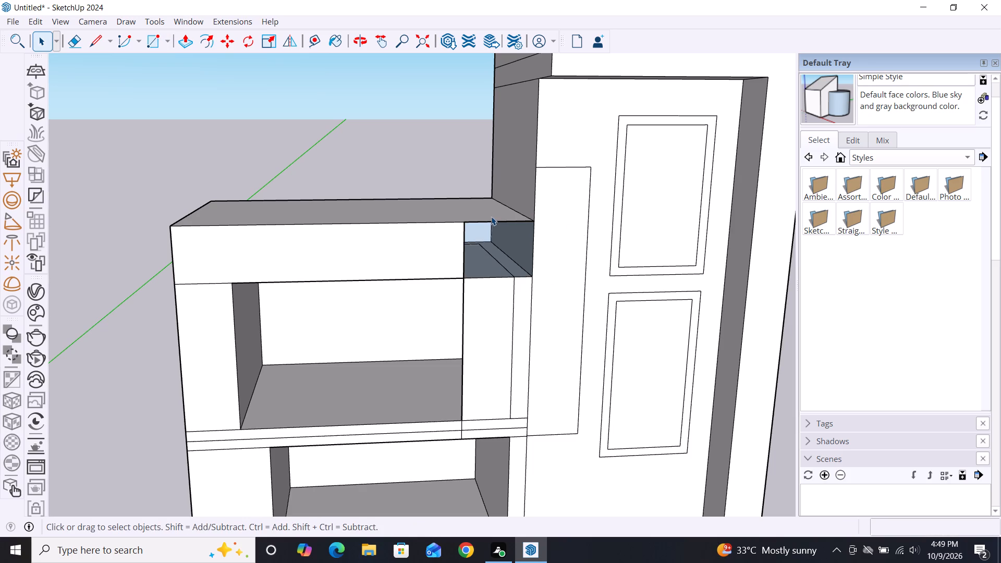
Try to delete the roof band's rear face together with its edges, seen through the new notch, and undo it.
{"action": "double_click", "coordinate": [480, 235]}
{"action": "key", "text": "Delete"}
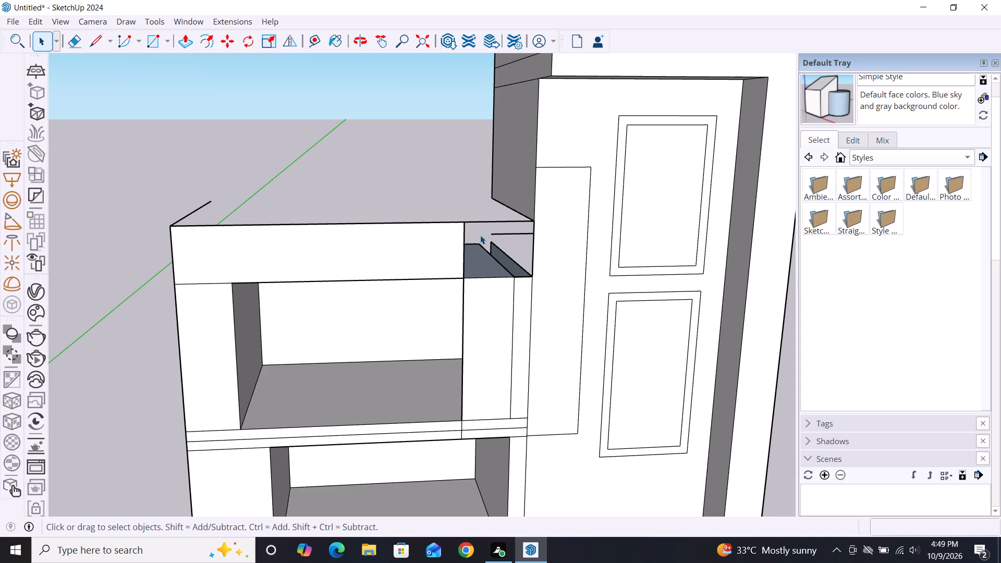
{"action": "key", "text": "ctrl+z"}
Delete the open block's top roof face, reached through the notch, so the band becomes an open parapet.
{"action": "middle_click_drag", "start_coordinate": [538, 306], "coordinate": [526, 216]}
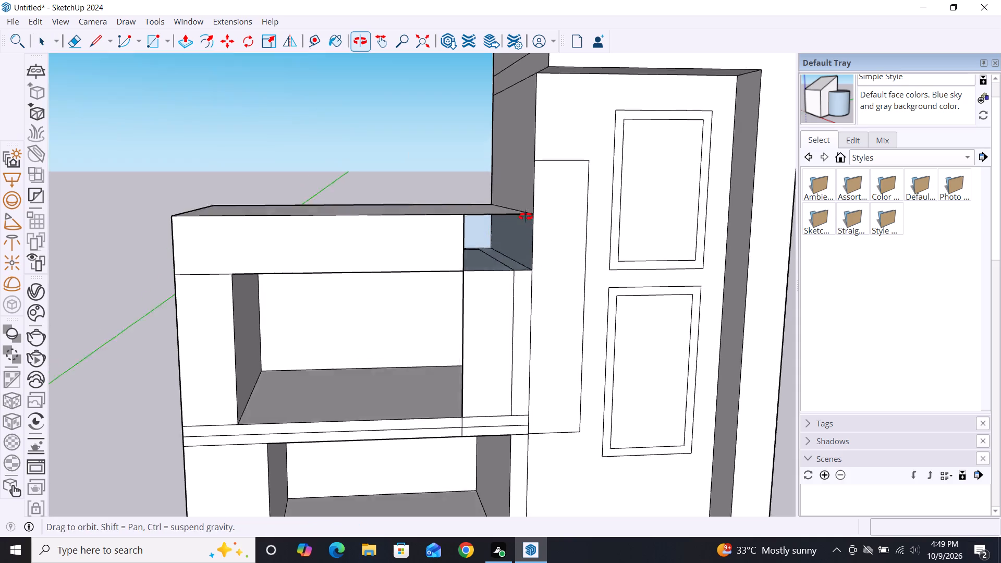
{"action": "middle_click_drag", "start_coordinate": [526, 216], "coordinate": [485, 240]}
{"action": "scroll", "coordinate": [485, 240], "scroll_direction": "down", "scroll_amount": 1}
{"action": "left_click", "coordinate": [482, 209]}
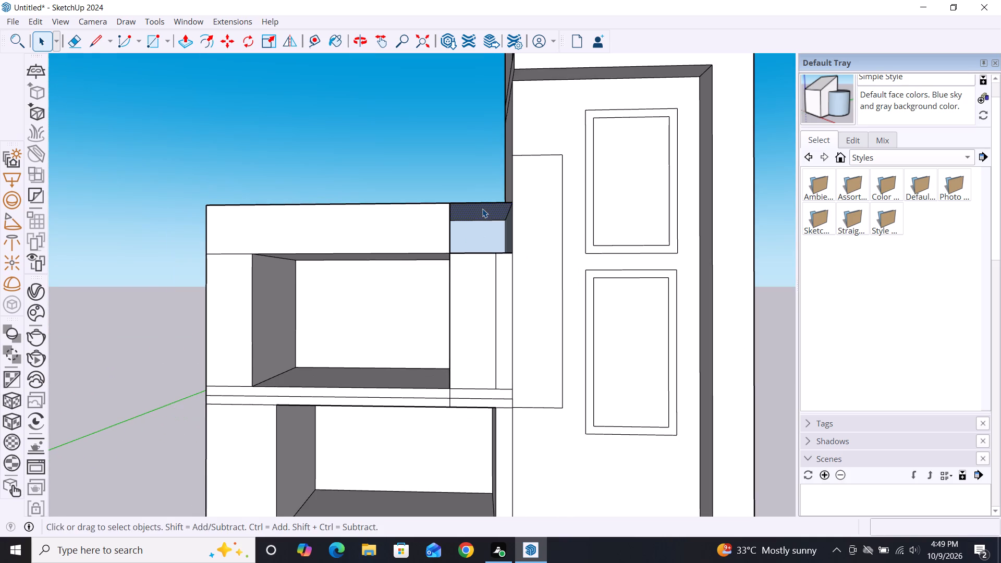
{"action": "key", "text": "Delete"}
Delete the leftover edge spanning the top of the notch beside the taller block.
{"action": "middle_click_drag", "start_coordinate": [485, 237], "coordinate": [488, 319]}
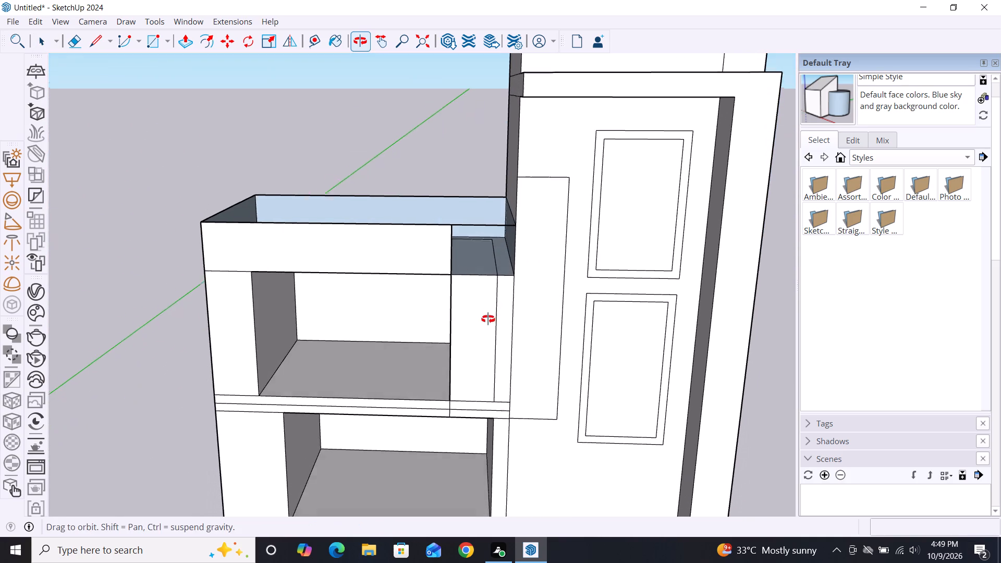
{"action": "middle_click_drag", "start_coordinate": [488, 319], "coordinate": [486, 320]}
{"action": "double_click", "coordinate": [495, 227]}
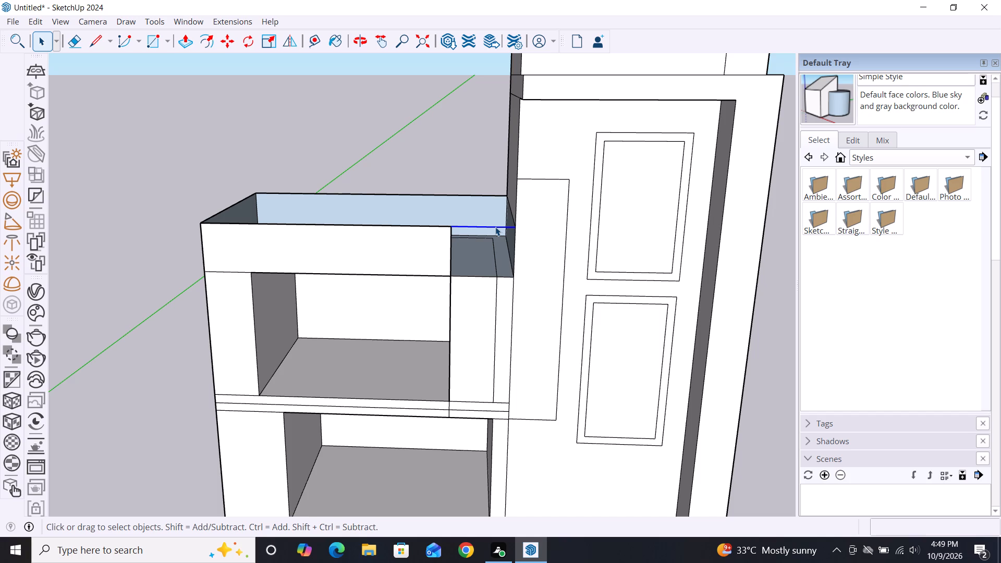
{"action": "key", "text": "Delete"}
Erase the front-to-back line on the open block's roof floor beside the taller block.
{"action": "scroll", "coordinate": [480, 227], "scroll_direction": "down", "scroll_amount": 2}
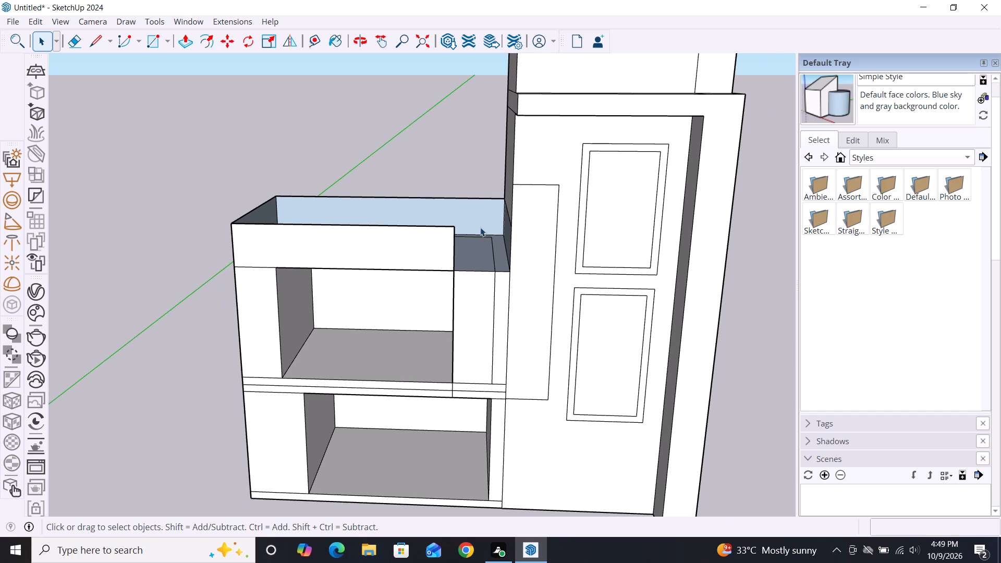
{"action": "middle_click_drag", "start_coordinate": [516, 275], "coordinate": [587, 289]}
{"action": "scroll", "coordinate": [505, 213], "scroll_direction": "down", "scroll_amount": 2}
{"action": "middle_click_drag", "start_coordinate": [521, 296], "coordinate": [478, 255]}
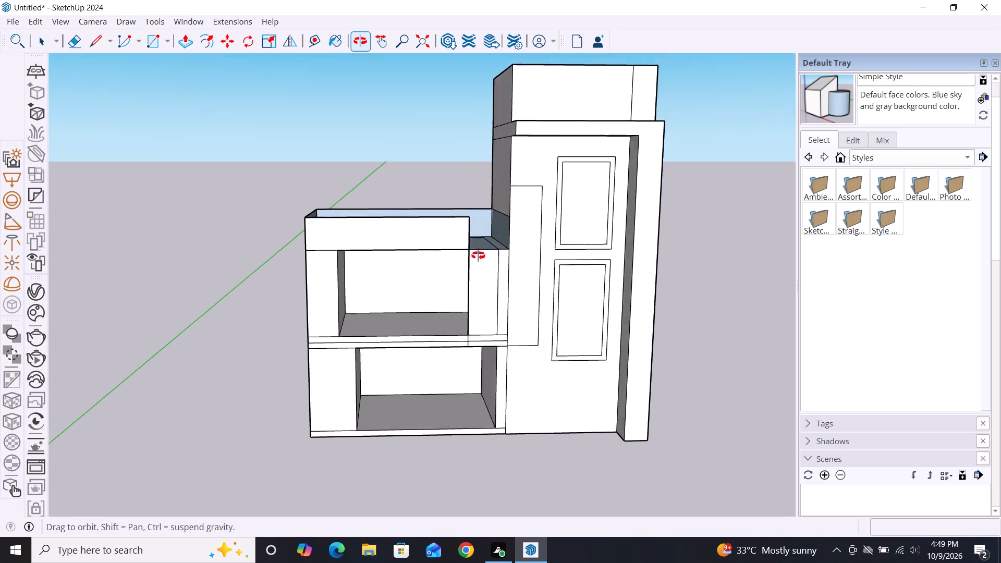
{"action": "middle_click_drag", "start_coordinate": [478, 255], "coordinate": [474, 259]}
{"action": "scroll", "coordinate": [474, 259], "scroll_direction": "down", "scroll_amount": 1}
{"action": "scroll", "coordinate": [499, 240], "scroll_direction": "up", "scroll_amount": 8}
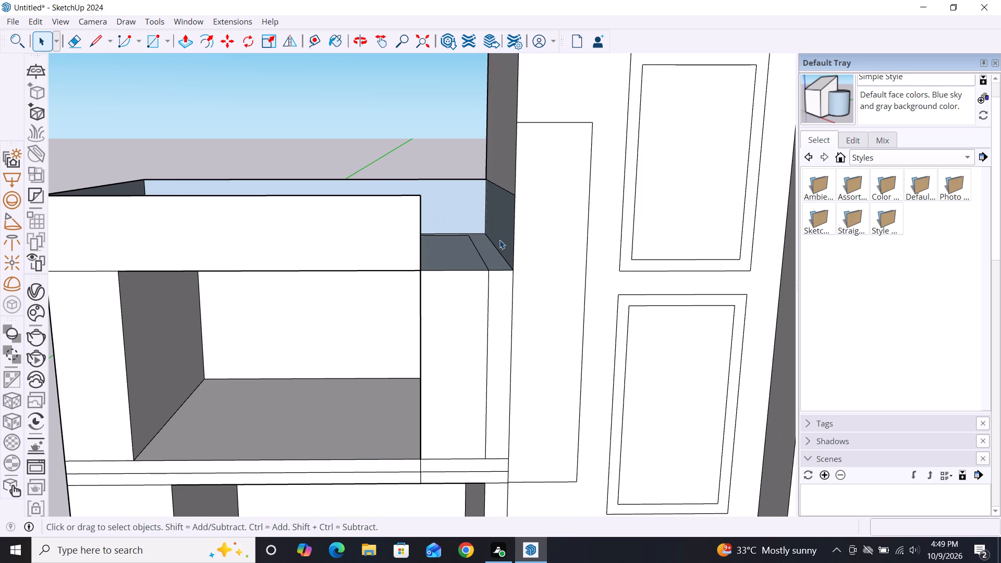
{"action": "key", "text": "e"}
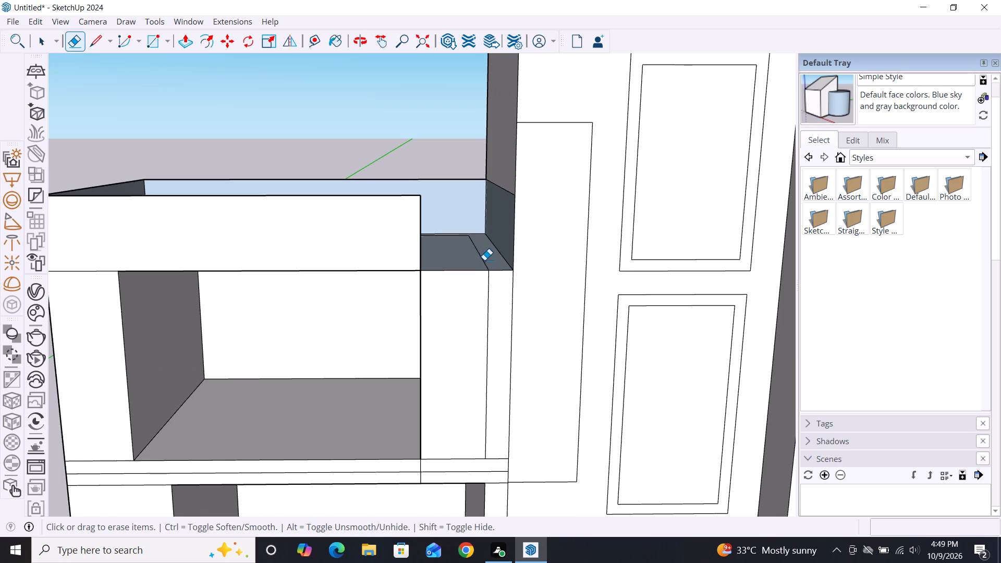
{"action": "double_click", "coordinate": [485, 260]}
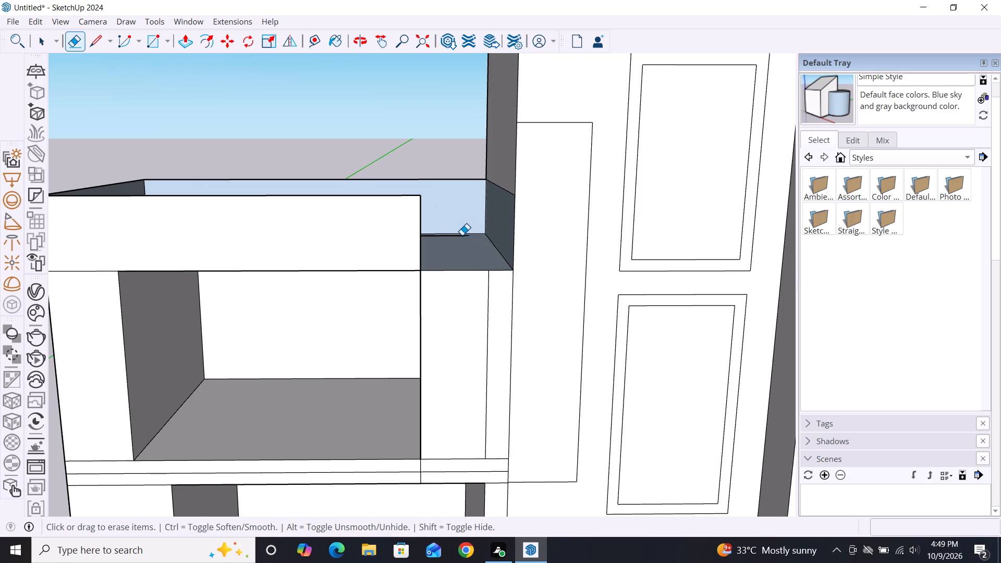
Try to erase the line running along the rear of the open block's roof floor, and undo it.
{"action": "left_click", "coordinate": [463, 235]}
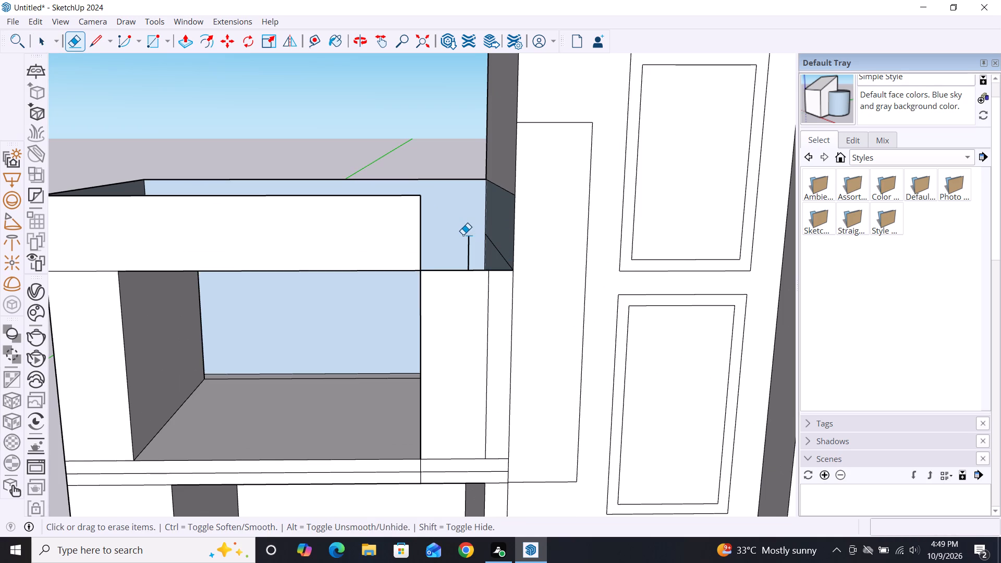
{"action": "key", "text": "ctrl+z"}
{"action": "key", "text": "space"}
Examine the open block's roof floor, its remaining lines and the parapet from above and from the front.
{"action": "scroll", "coordinate": [463, 206], "scroll_direction": "down", "scroll_amount": 2}
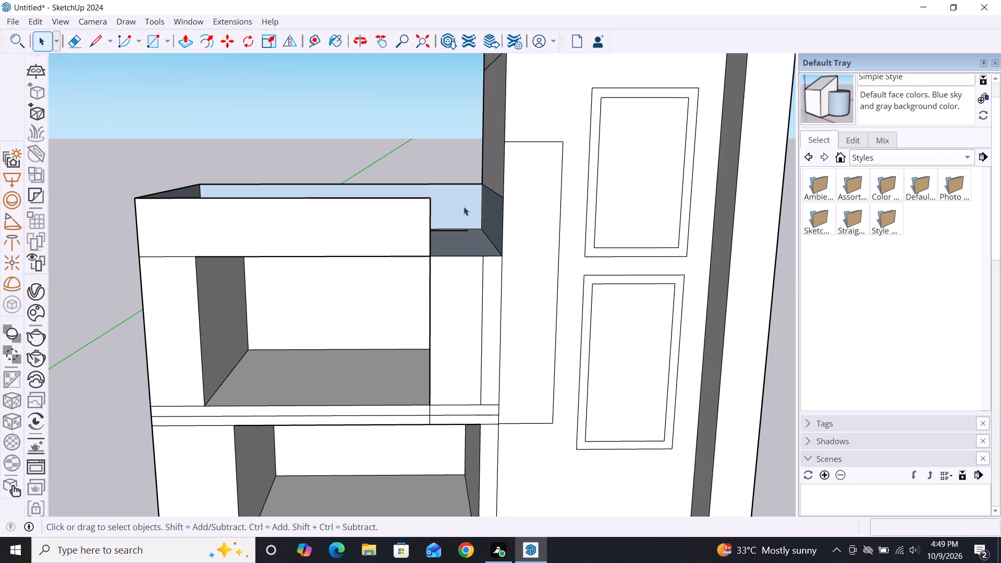
{"action": "scroll", "coordinate": [405, 203], "scroll_direction": "down", "scroll_amount": 2}
{"action": "middle_click_drag", "start_coordinate": [355, 330], "coordinate": [297, 525], "text": "alt"}
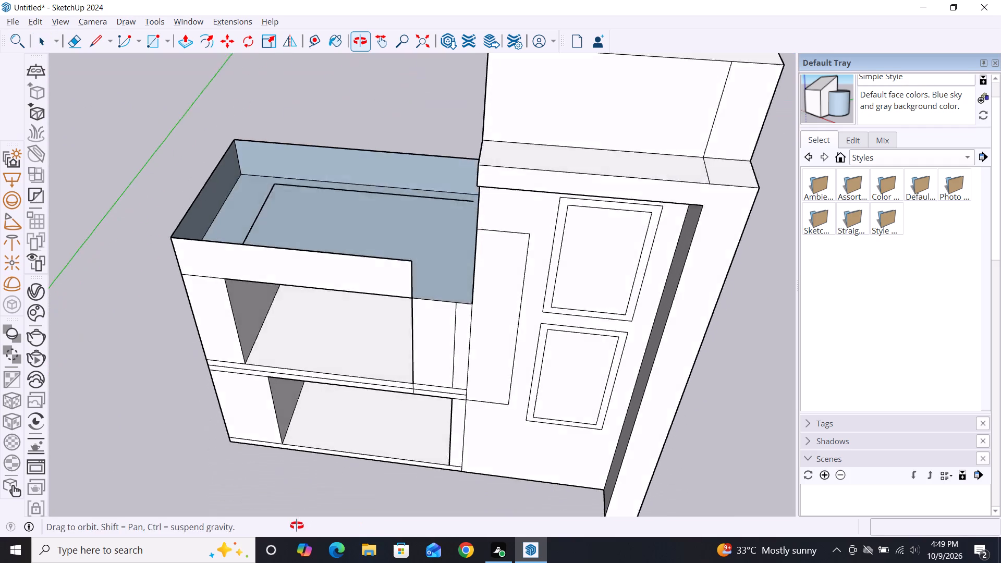
{"action": "middle_click_drag", "start_coordinate": [297, 525], "coordinate": [297, 530], "text": "alt"}
{"action": "scroll", "coordinate": [384, 168], "scroll_direction": "up", "scroll_amount": 4}
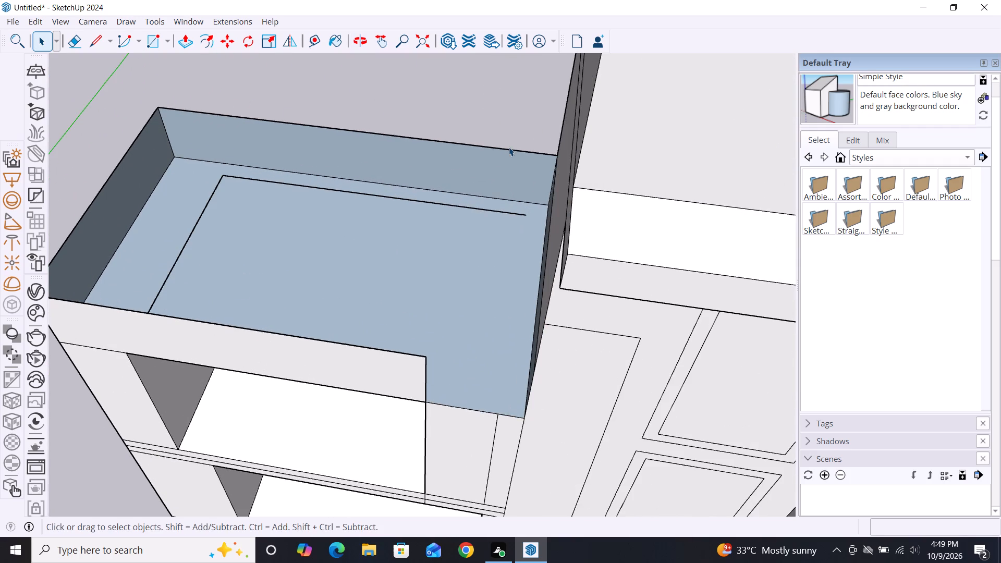
{"action": "scroll", "coordinate": [512, 147], "scroll_direction": "down", "scroll_amount": 2}
{"action": "key", "text": "p"}
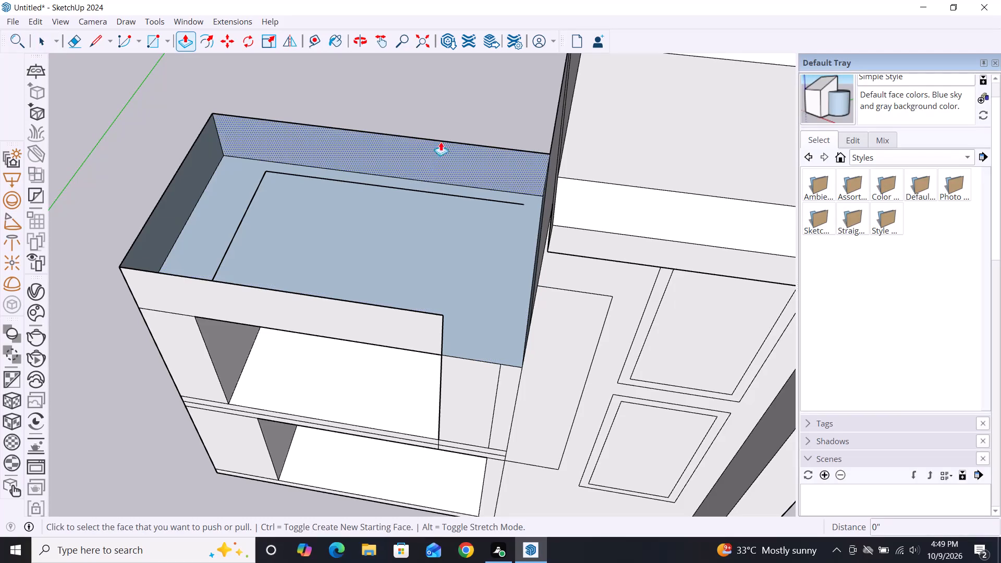
{"action": "middle_click_drag", "start_coordinate": [430, 341], "coordinate": [386, 470]}
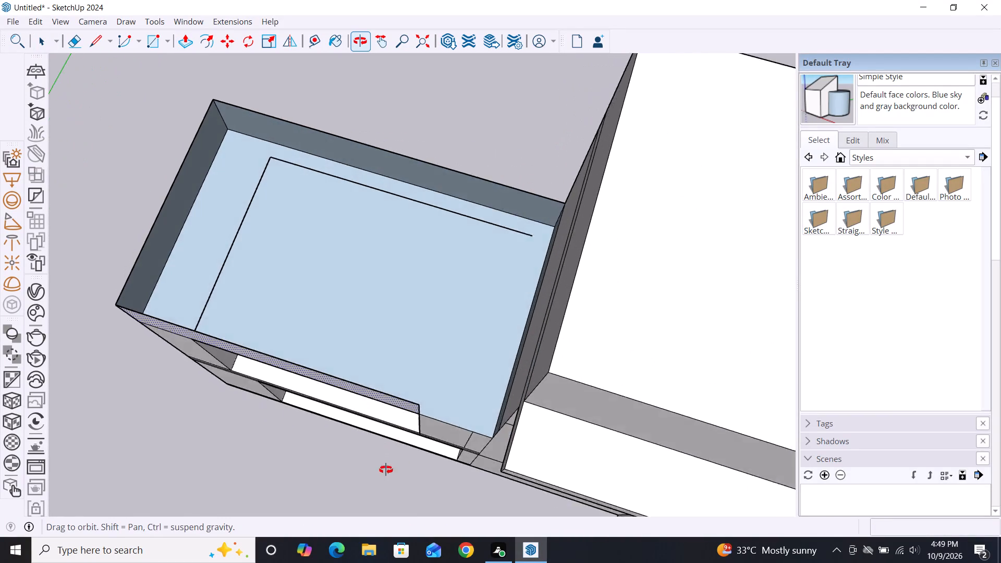
{"action": "middle_click_drag", "start_coordinate": [386, 470], "coordinate": [379, 488]}
{"action": "scroll", "coordinate": [468, 192], "scroll_direction": "down", "scroll_amount": 1}
{"action": "scroll", "coordinate": [506, 127], "scroll_direction": "down", "scroll_amount": 3}
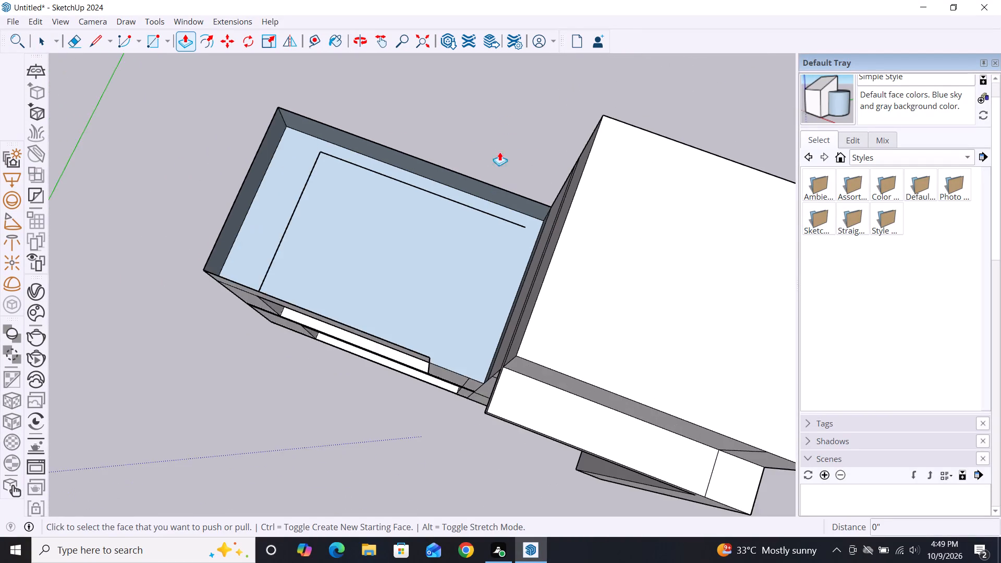
{"action": "scroll", "coordinate": [355, 295], "scroll_direction": "down", "scroll_amount": 1}
{"action": "key", "text": "space"}
{"action": "scroll", "coordinate": [311, 206], "scroll_direction": "down", "scroll_amount": 1}
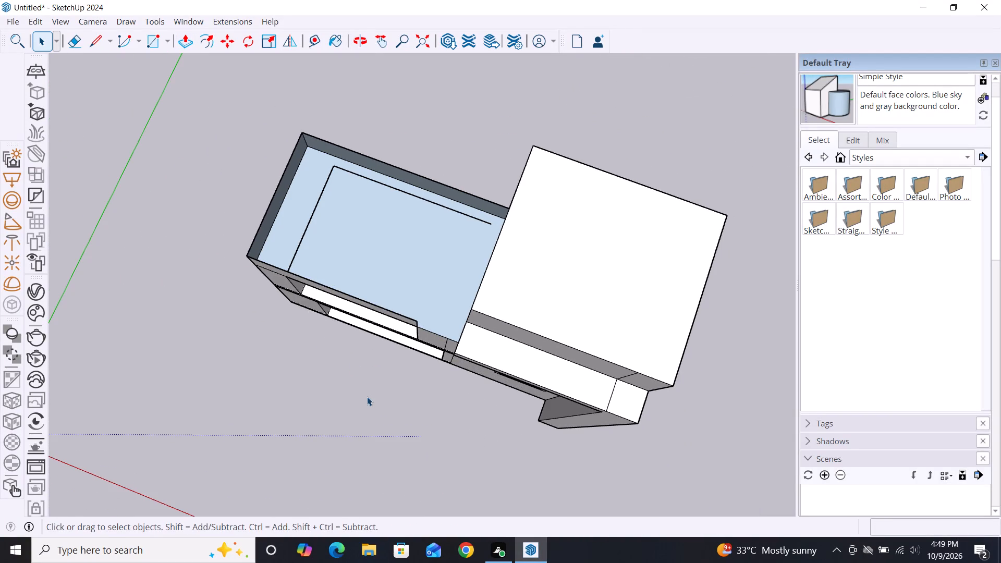
{"action": "middle_click_drag", "start_coordinate": [385, 363], "coordinate": [470, 116], "text": "alt"}
{"action": "scroll", "coordinate": [347, 248], "scroll_direction": "down", "scroll_amount": 2}
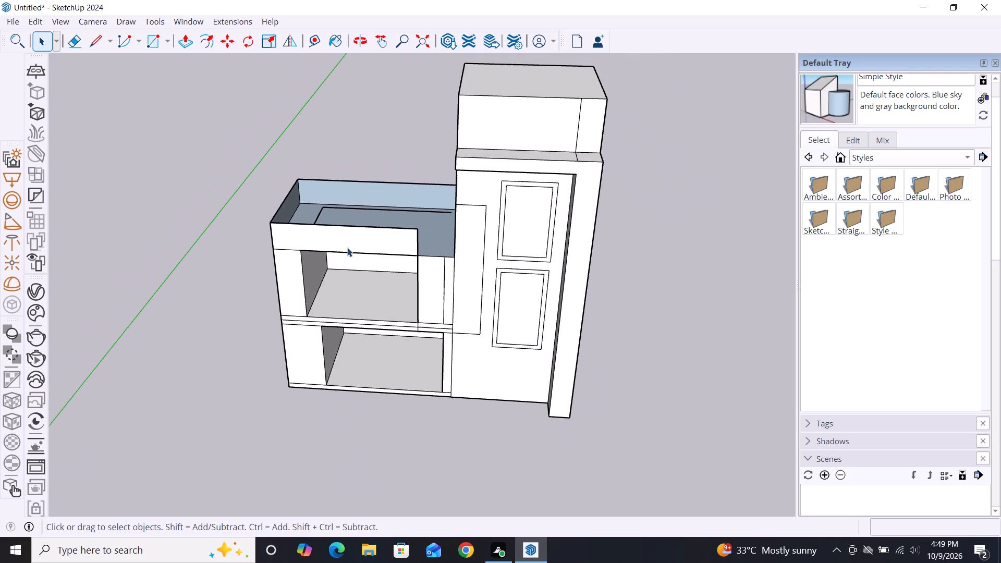
{"action": "scroll", "coordinate": [344, 249], "scroll_direction": "down", "scroll_amount": 2}
{"action": "scroll", "coordinate": [308, 303], "scroll_direction": "down", "scroll_amount": 1}
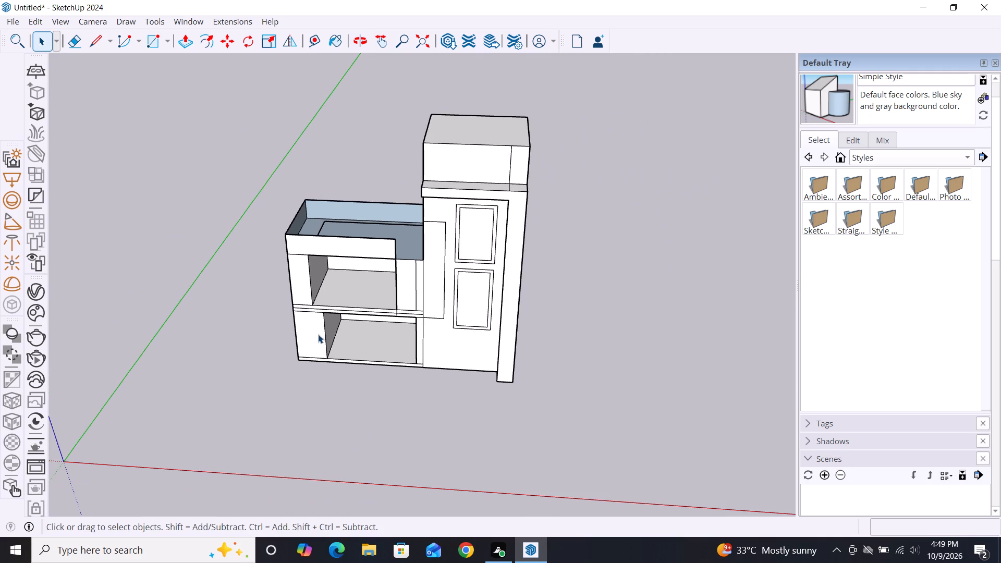
{"action": "middle_click_drag", "start_coordinate": [318, 334], "coordinate": [346, 229]}
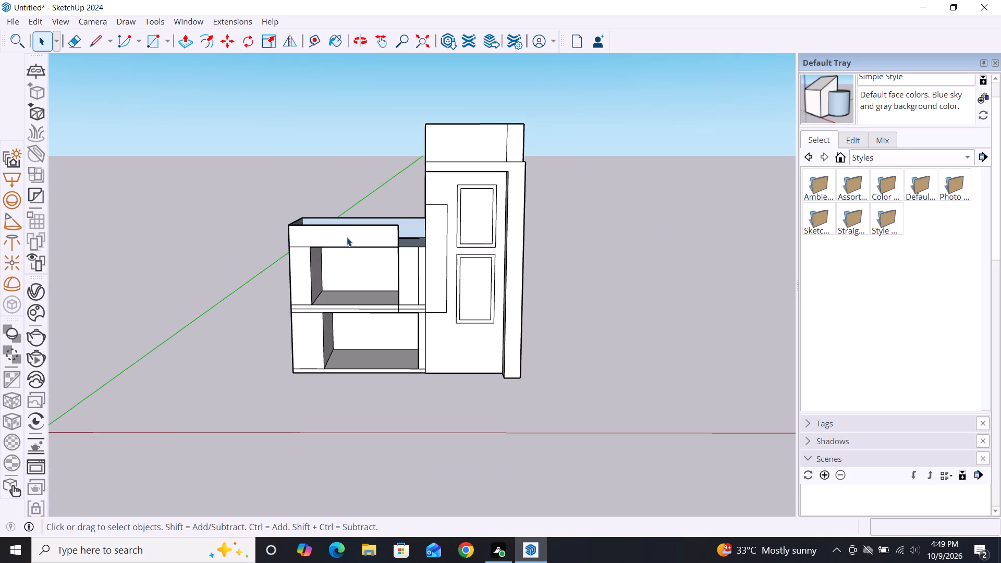
Move the top edge of the narrow rectangle beside the taller block's windows up about 1' 3".
{"action": "scroll", "coordinate": [444, 201], "scroll_direction": "up", "scroll_amount": 5}
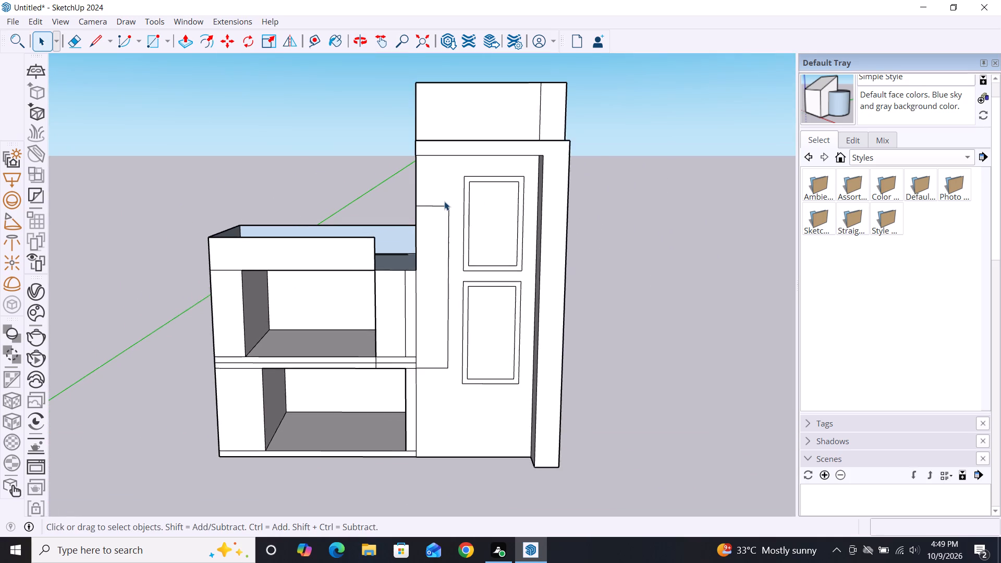
{"action": "scroll", "coordinate": [444, 201], "scroll_direction": "up", "scroll_amount": 1}
{"action": "double_click", "coordinate": [448, 205]}
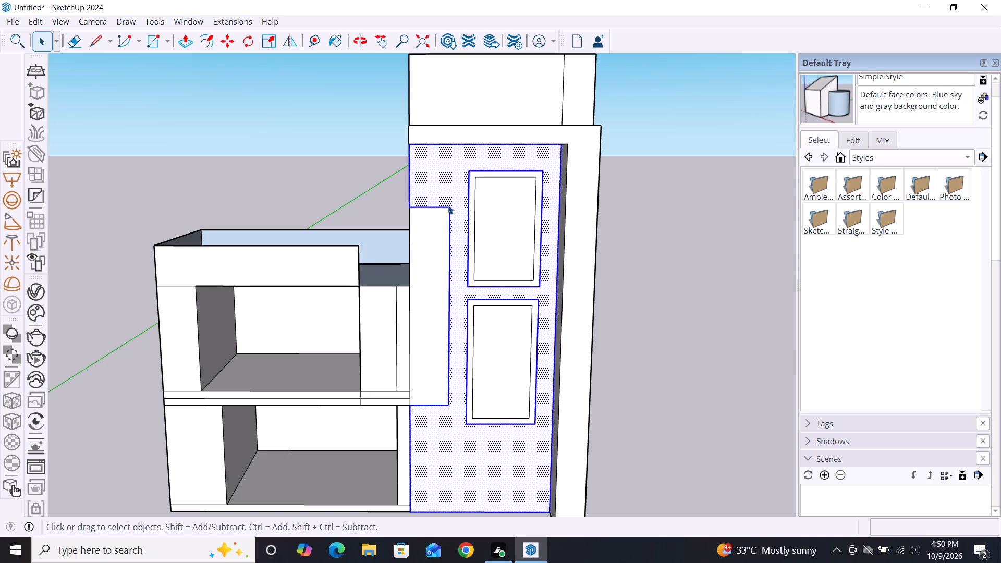
{"action": "left_click", "coordinate": [642, 220]}
{"action": "scroll", "coordinate": [418, 203], "scroll_direction": "up", "scroll_amount": 4}
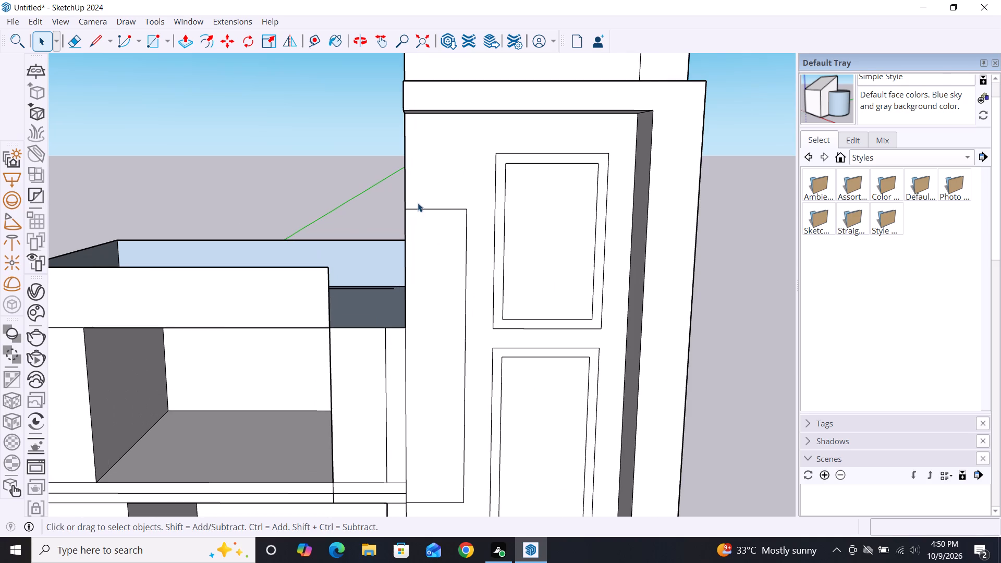
{"action": "double_click", "coordinate": [446, 209]}
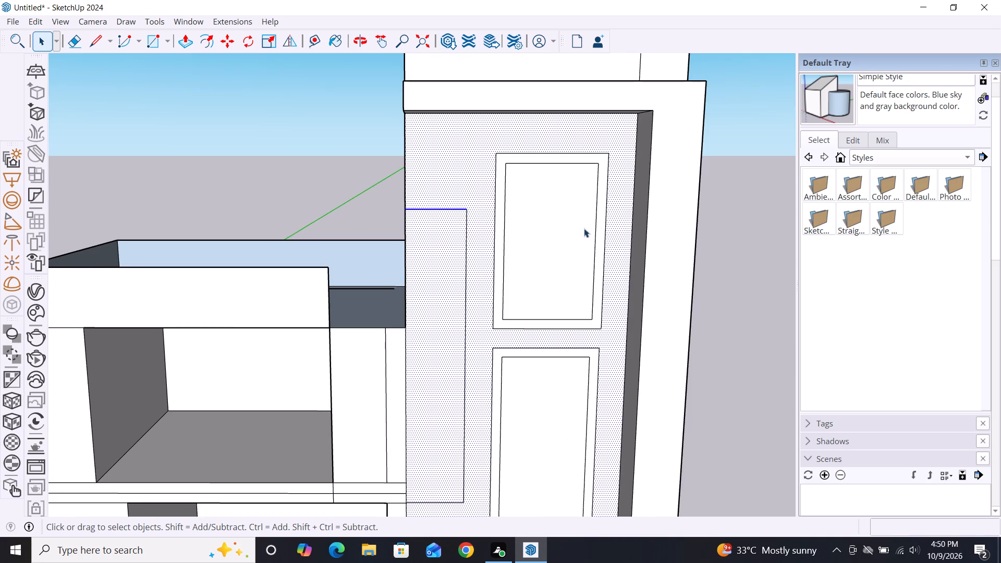
{"action": "left_click", "coordinate": [771, 234]}
{"action": "left_click", "coordinate": [438, 207]}
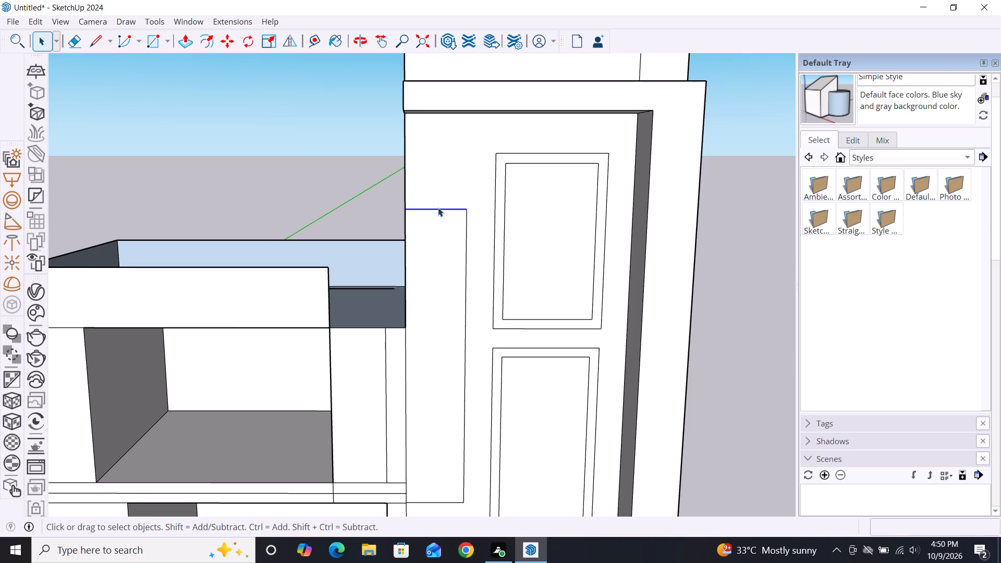
{"action": "key", "text": "m"}
{"action": "left_click", "coordinate": [465, 206]}
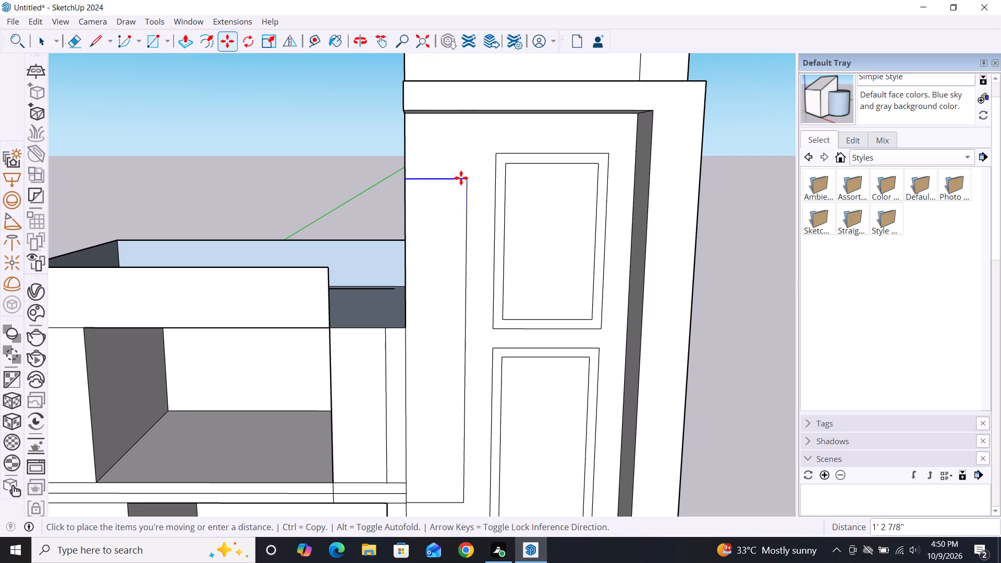
{"action": "left_click", "coordinate": [461, 178]}
{"action": "key", "text": "space"}
Examine the open block's parapet and the taller block from the outer side and from above at the rear.
{"action": "scroll", "coordinate": [479, 197], "scroll_direction": "down", "scroll_amount": 3}
{"action": "middle_click_drag", "start_coordinate": [205, 410], "coordinate": [609, 393]}
{"action": "scroll", "coordinate": [372, 342], "scroll_direction": "down", "scroll_amount": 1}
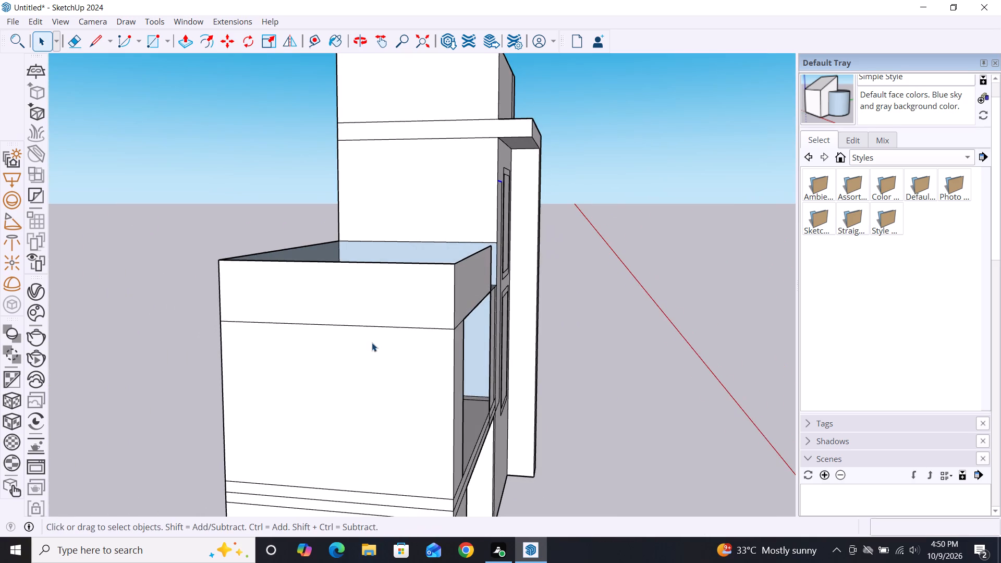
{"action": "scroll", "coordinate": [372, 342], "scroll_direction": "down", "scroll_amount": 1}
{"action": "key", "text": "space"}
{"action": "left_click", "coordinate": [237, 213]}
{"action": "scroll", "coordinate": [139, 397], "scroll_direction": "down", "scroll_amount": 3}
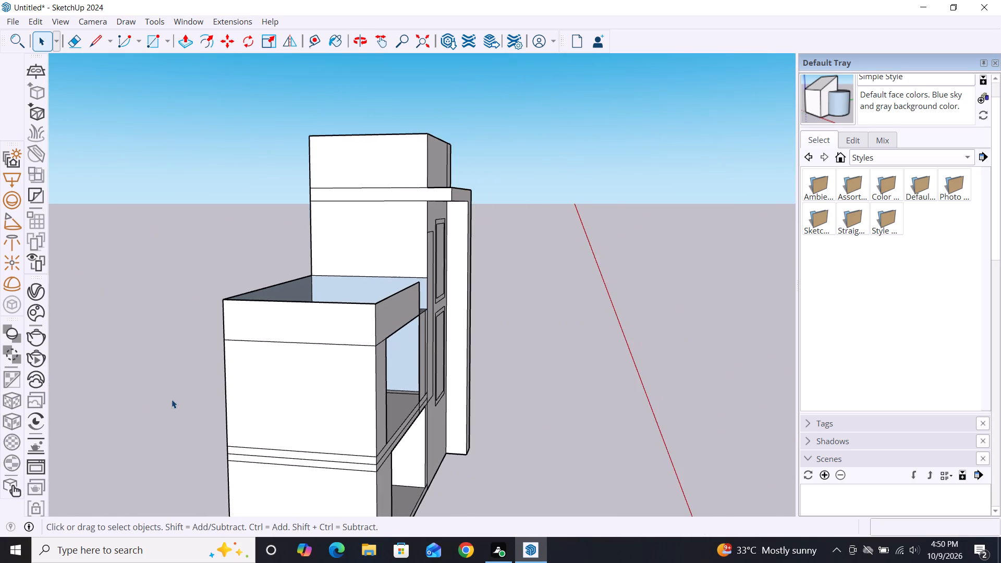
{"action": "middle_click_drag", "start_coordinate": [172, 399], "coordinate": [542, 474]}
{"action": "middle_click_drag", "start_coordinate": [529, 370], "coordinate": [491, 481]}
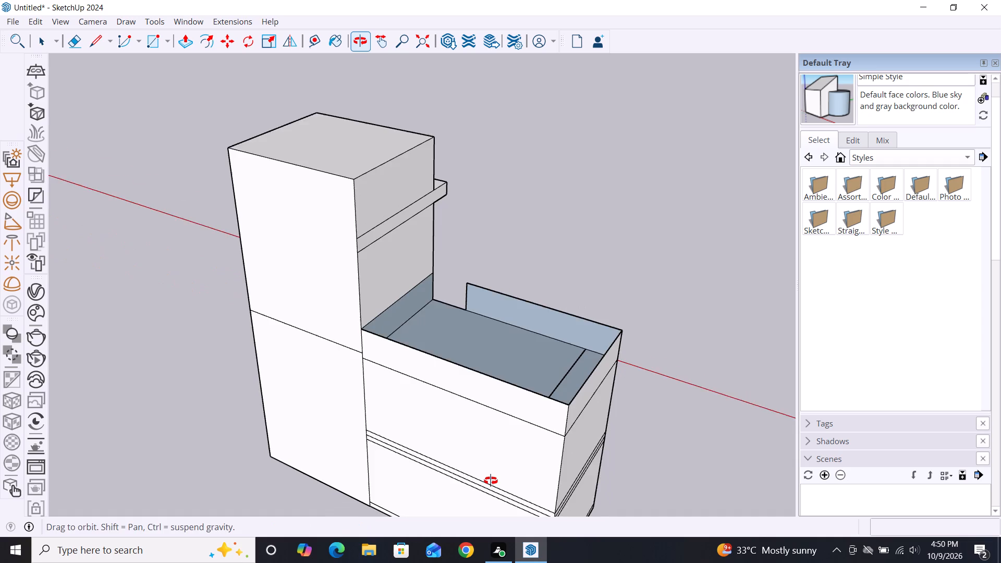
Push/Pull the inner face of the open block's front parapet 10' back to the rear, filling the roof.
{"action": "middle_click_drag", "start_coordinate": [491, 481], "coordinate": [489, 483]}
{"action": "middle_click_drag", "start_coordinate": [474, 461], "coordinate": [336, 438]}
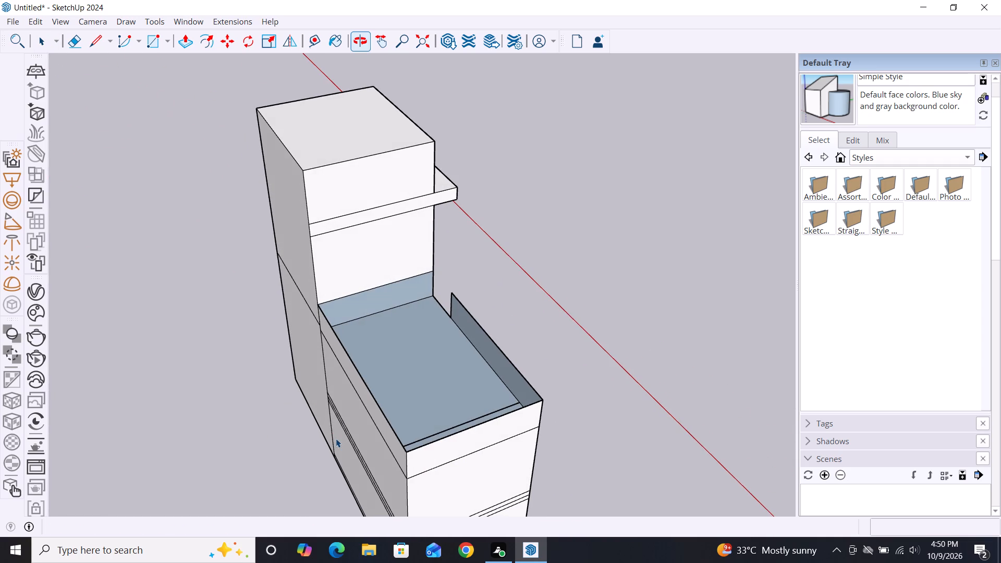
{"action": "key", "text": "p"}
{"action": "left_click", "coordinate": [514, 384]}
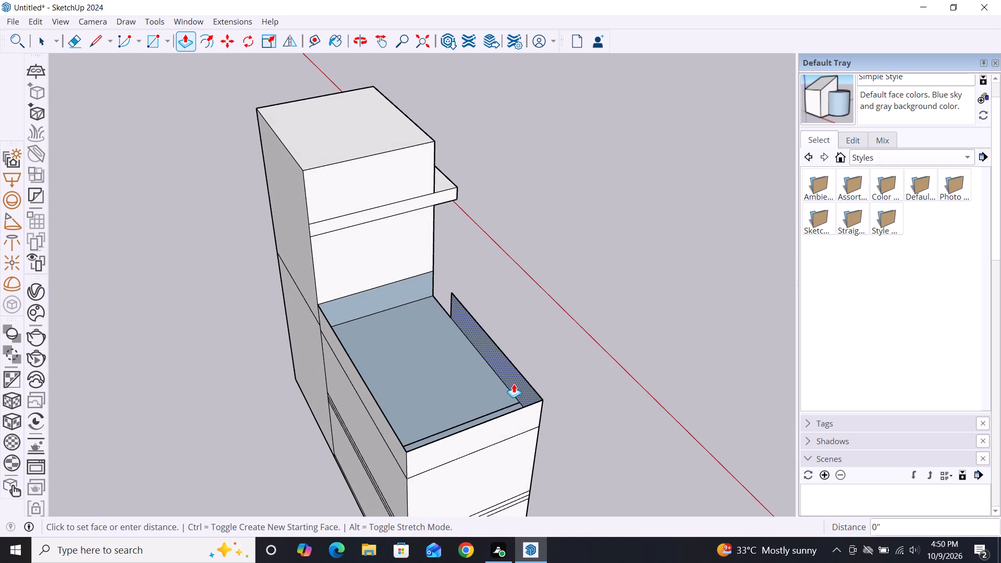
{"action": "left_click", "coordinate": [384, 429]}
{"action": "key", "text": "space"}
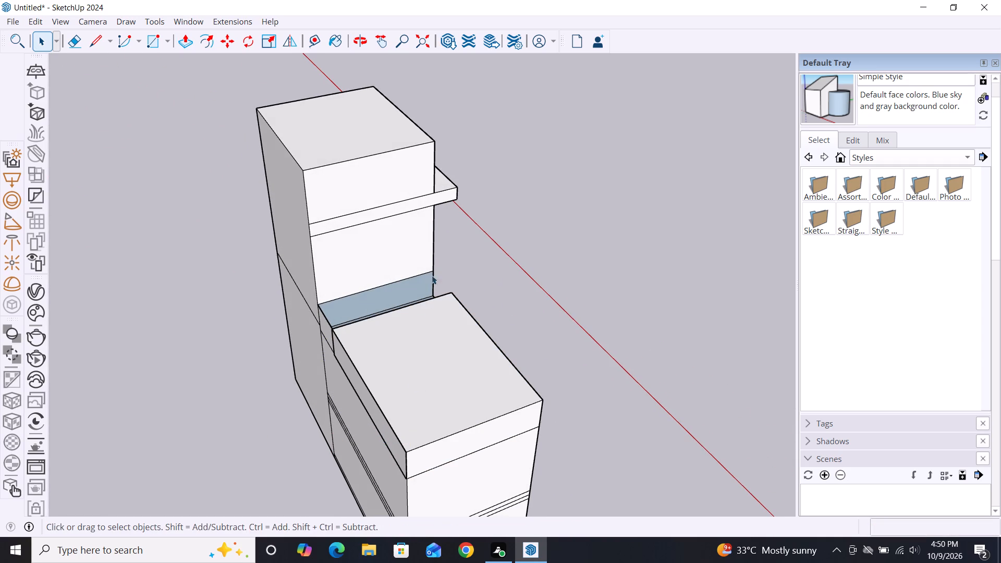
Raise the top face of the open block's filled roof by about 11 11/16".
{"action": "scroll", "coordinate": [429, 254], "scroll_direction": "down", "scroll_amount": 2}
{"action": "middle_click_drag", "start_coordinate": [481, 430], "coordinate": [115, 266]}
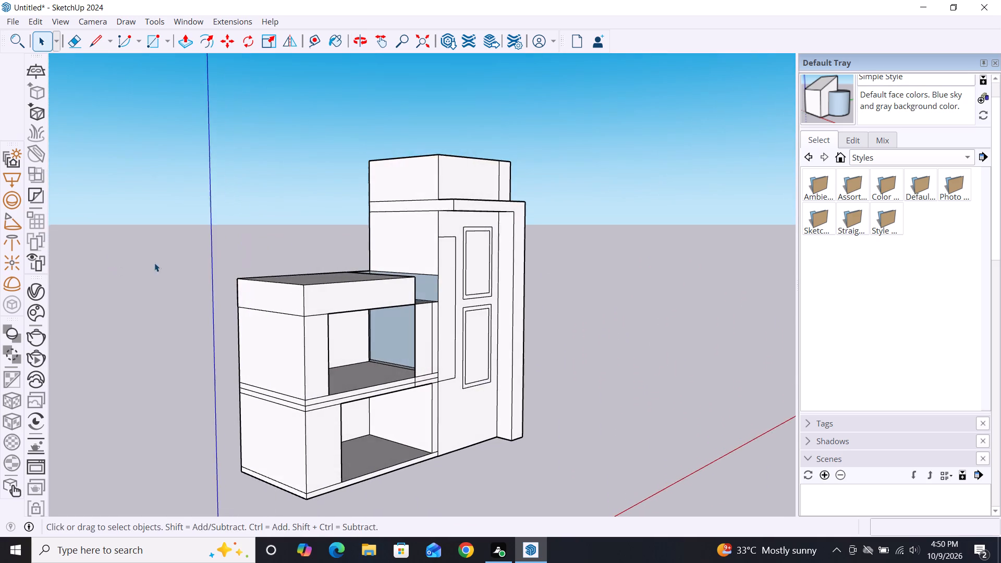
{"action": "scroll", "coordinate": [446, 274], "scroll_direction": "down", "scroll_amount": 2}
{"action": "middle_click_drag", "start_coordinate": [486, 419], "coordinate": [252, 392]}
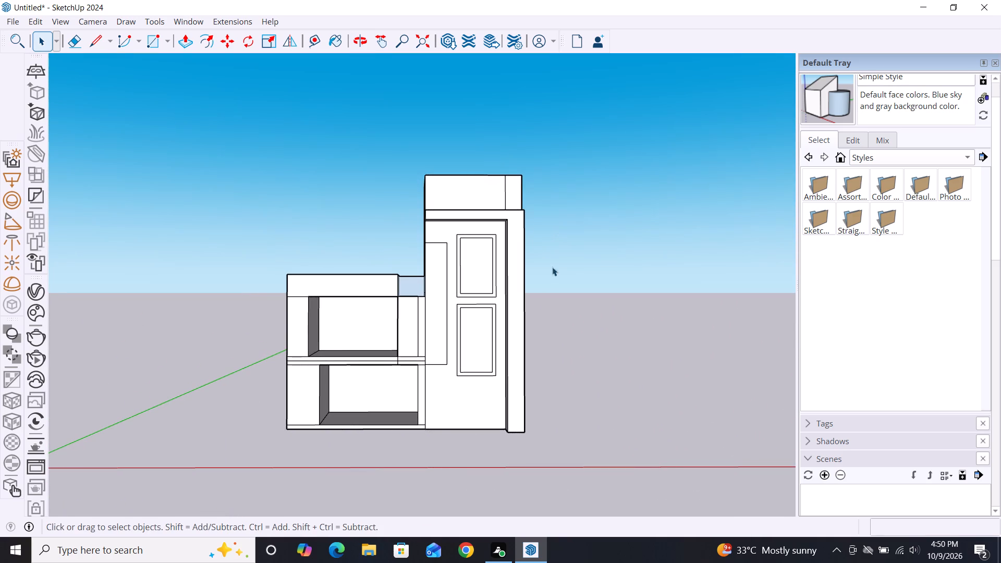
{"action": "middle_click_drag", "start_coordinate": [547, 284], "coordinate": [570, 447]}
{"action": "key", "text": "p"}
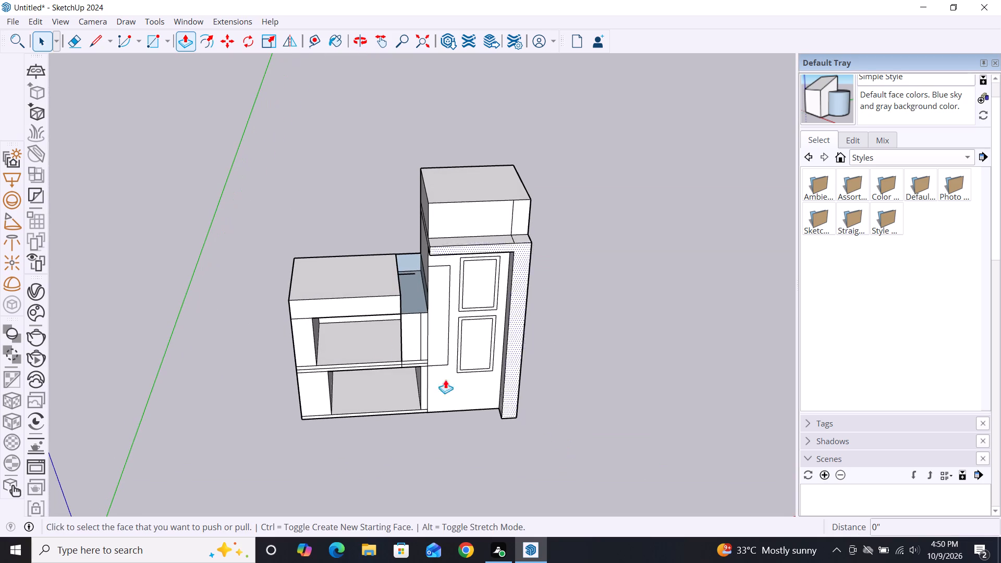
{"action": "left_click", "coordinate": [364, 285]}
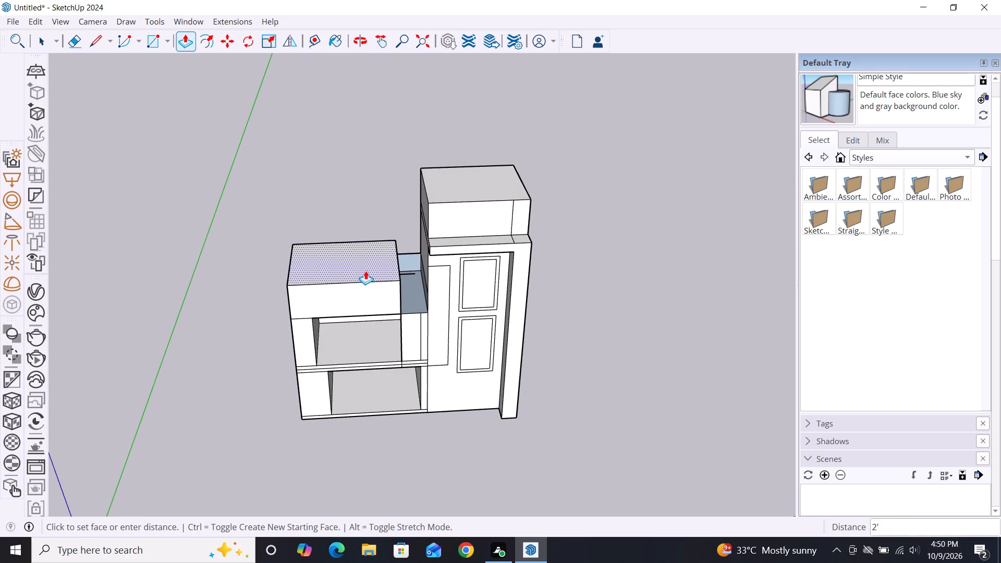
{"action": "double_click", "coordinate": [371, 278]}
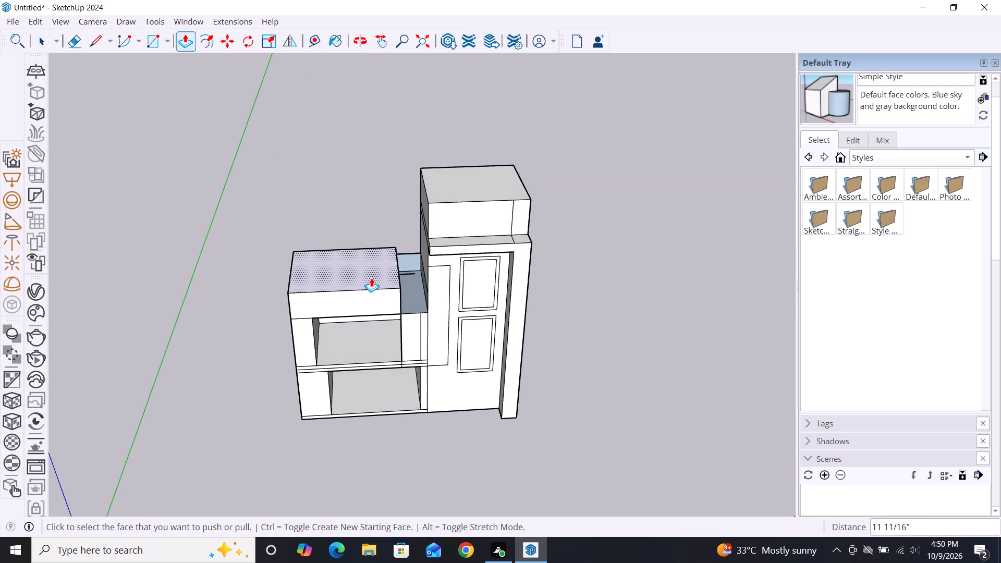
{"action": "key", "text": "space"}
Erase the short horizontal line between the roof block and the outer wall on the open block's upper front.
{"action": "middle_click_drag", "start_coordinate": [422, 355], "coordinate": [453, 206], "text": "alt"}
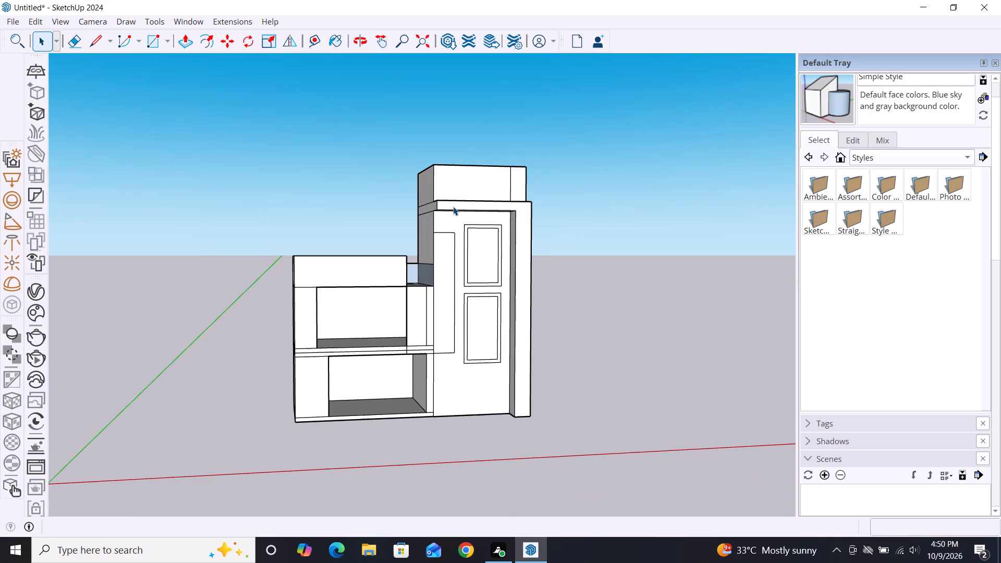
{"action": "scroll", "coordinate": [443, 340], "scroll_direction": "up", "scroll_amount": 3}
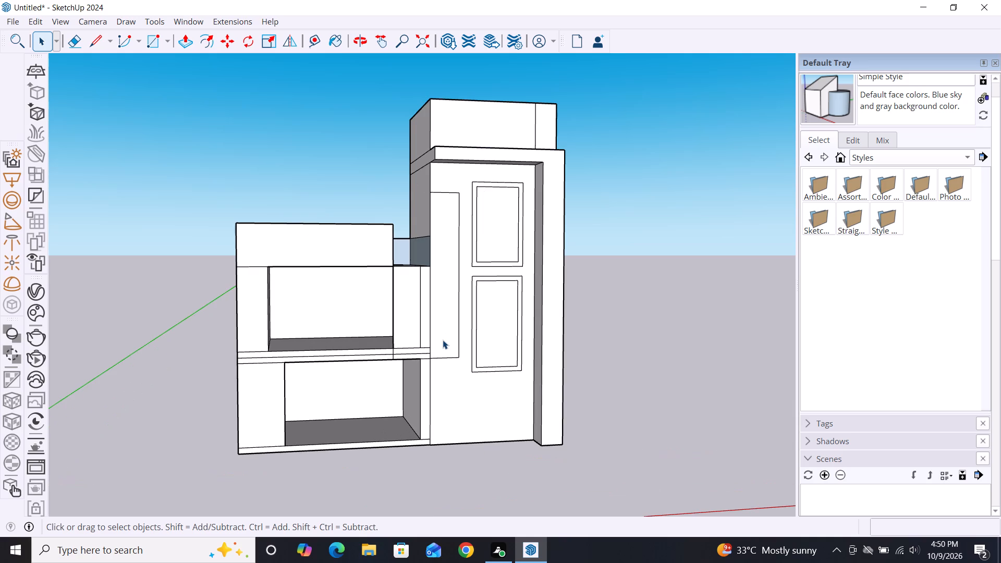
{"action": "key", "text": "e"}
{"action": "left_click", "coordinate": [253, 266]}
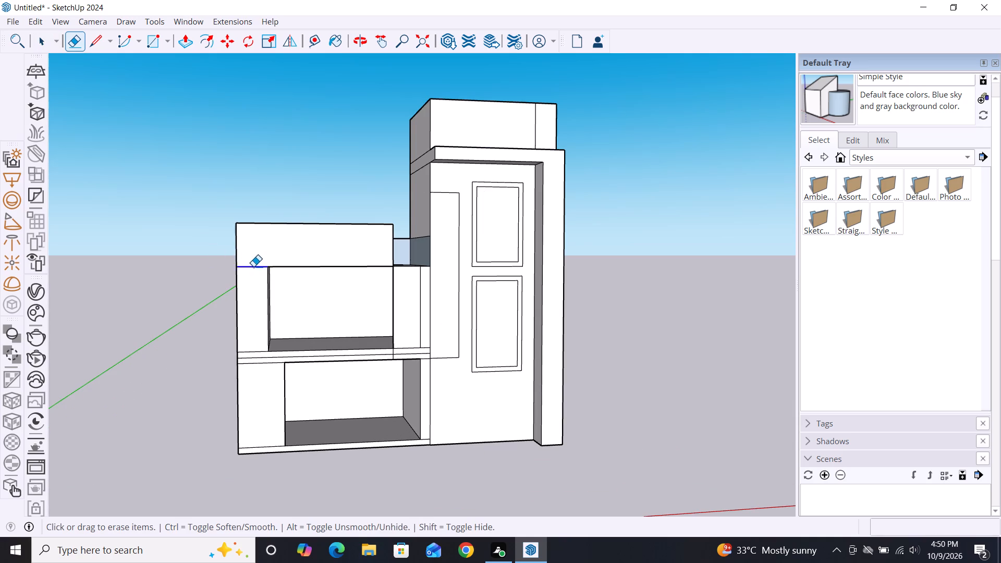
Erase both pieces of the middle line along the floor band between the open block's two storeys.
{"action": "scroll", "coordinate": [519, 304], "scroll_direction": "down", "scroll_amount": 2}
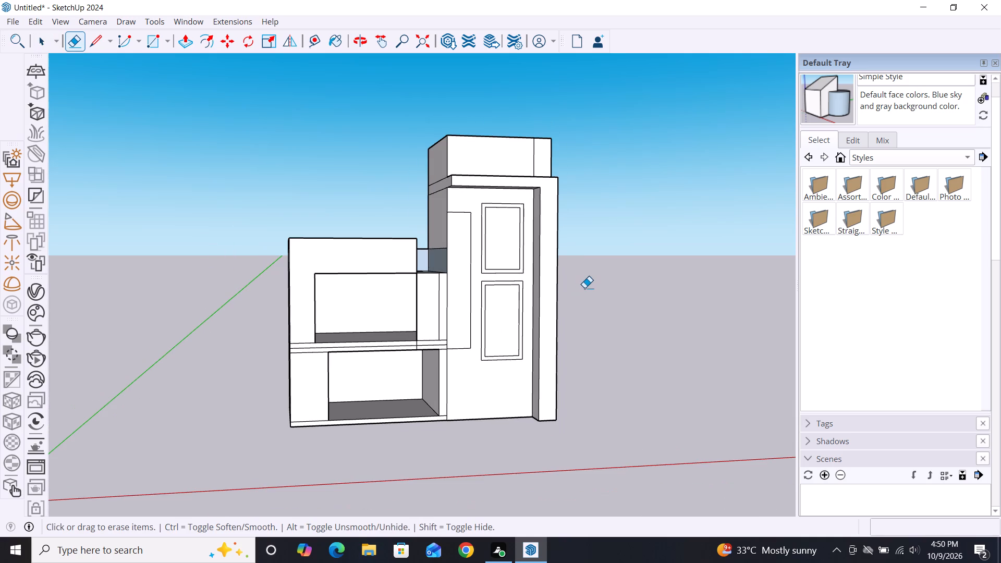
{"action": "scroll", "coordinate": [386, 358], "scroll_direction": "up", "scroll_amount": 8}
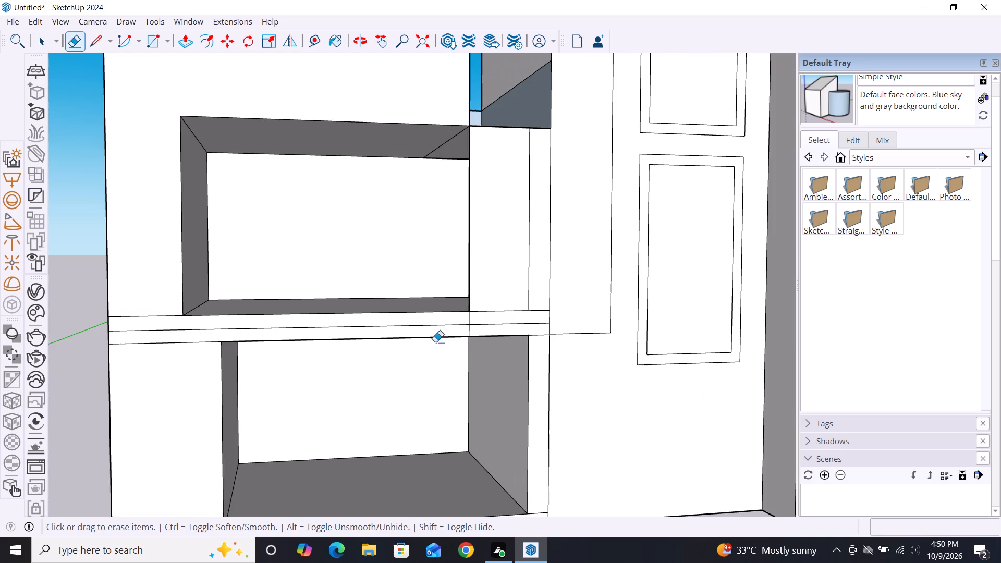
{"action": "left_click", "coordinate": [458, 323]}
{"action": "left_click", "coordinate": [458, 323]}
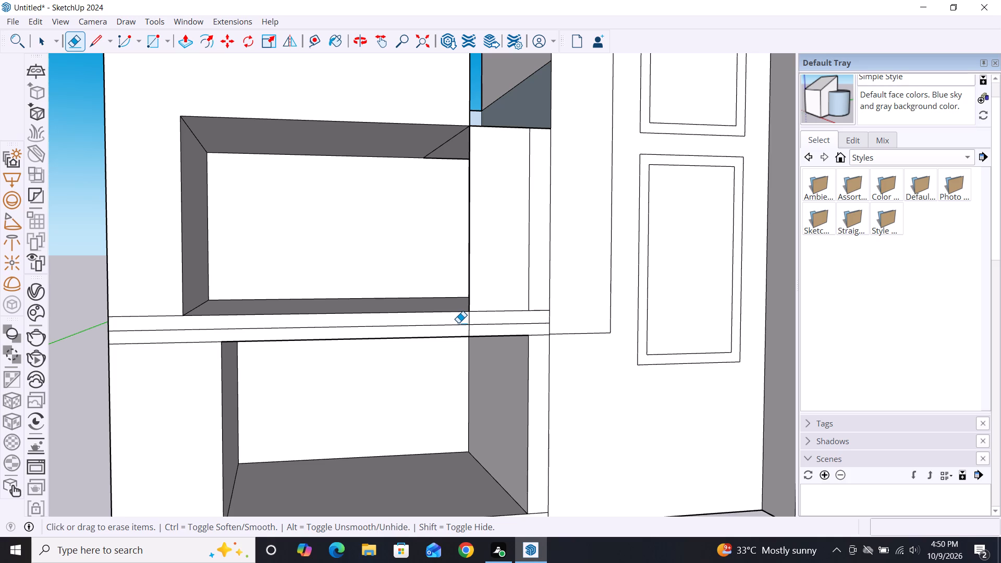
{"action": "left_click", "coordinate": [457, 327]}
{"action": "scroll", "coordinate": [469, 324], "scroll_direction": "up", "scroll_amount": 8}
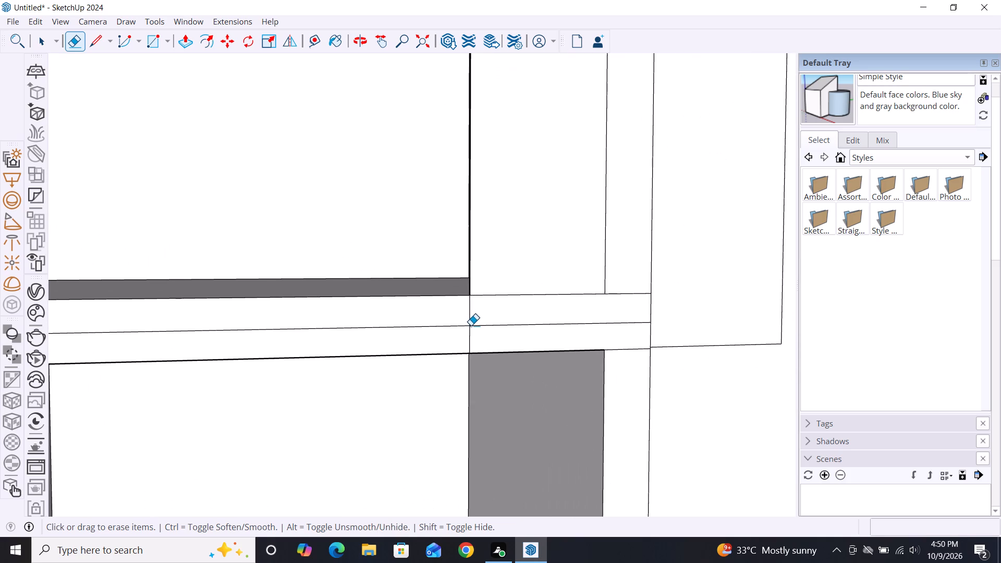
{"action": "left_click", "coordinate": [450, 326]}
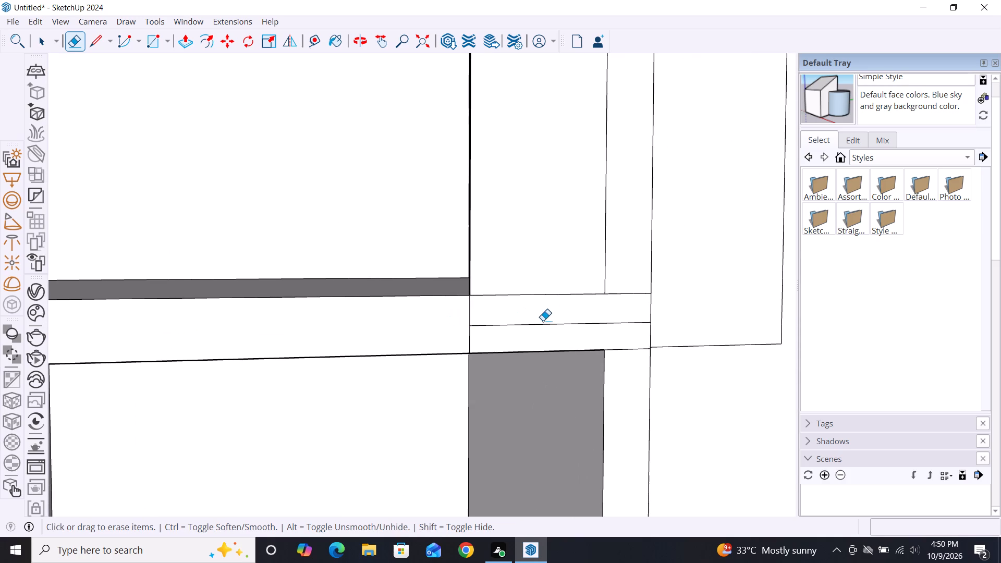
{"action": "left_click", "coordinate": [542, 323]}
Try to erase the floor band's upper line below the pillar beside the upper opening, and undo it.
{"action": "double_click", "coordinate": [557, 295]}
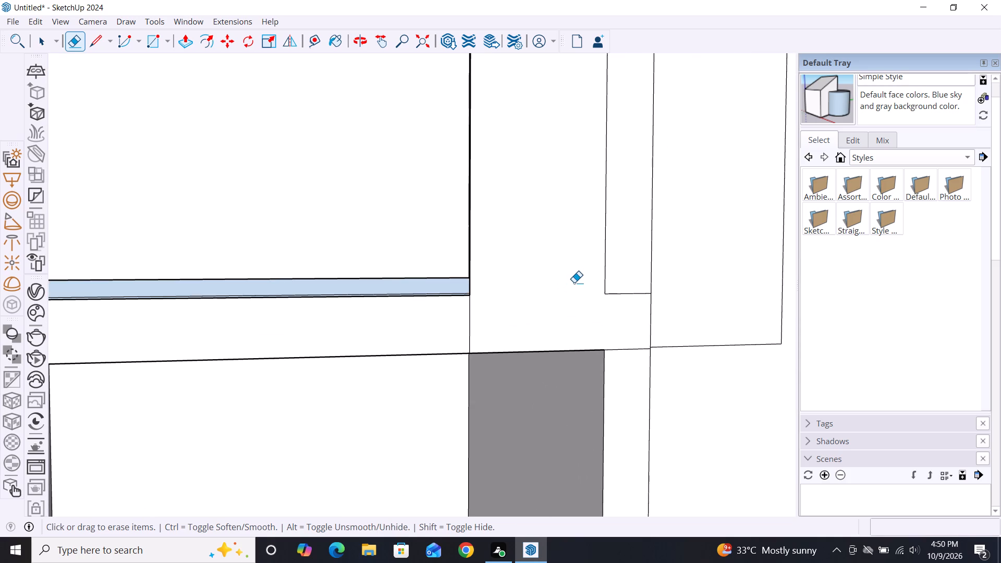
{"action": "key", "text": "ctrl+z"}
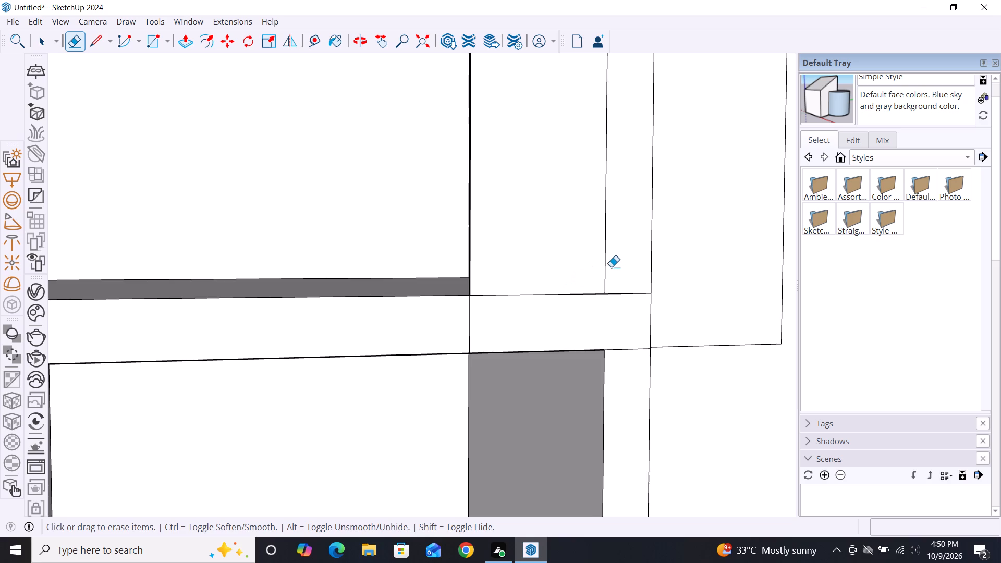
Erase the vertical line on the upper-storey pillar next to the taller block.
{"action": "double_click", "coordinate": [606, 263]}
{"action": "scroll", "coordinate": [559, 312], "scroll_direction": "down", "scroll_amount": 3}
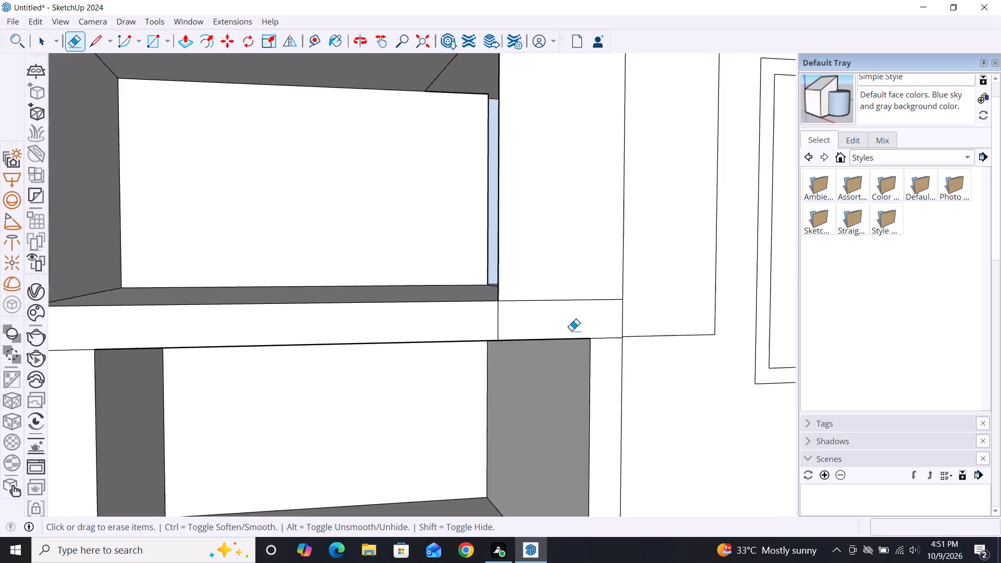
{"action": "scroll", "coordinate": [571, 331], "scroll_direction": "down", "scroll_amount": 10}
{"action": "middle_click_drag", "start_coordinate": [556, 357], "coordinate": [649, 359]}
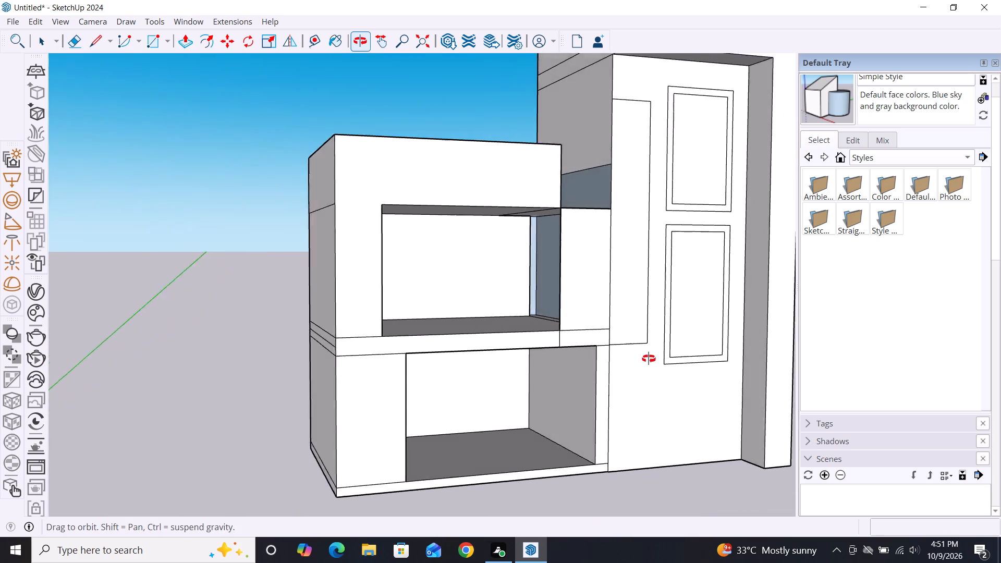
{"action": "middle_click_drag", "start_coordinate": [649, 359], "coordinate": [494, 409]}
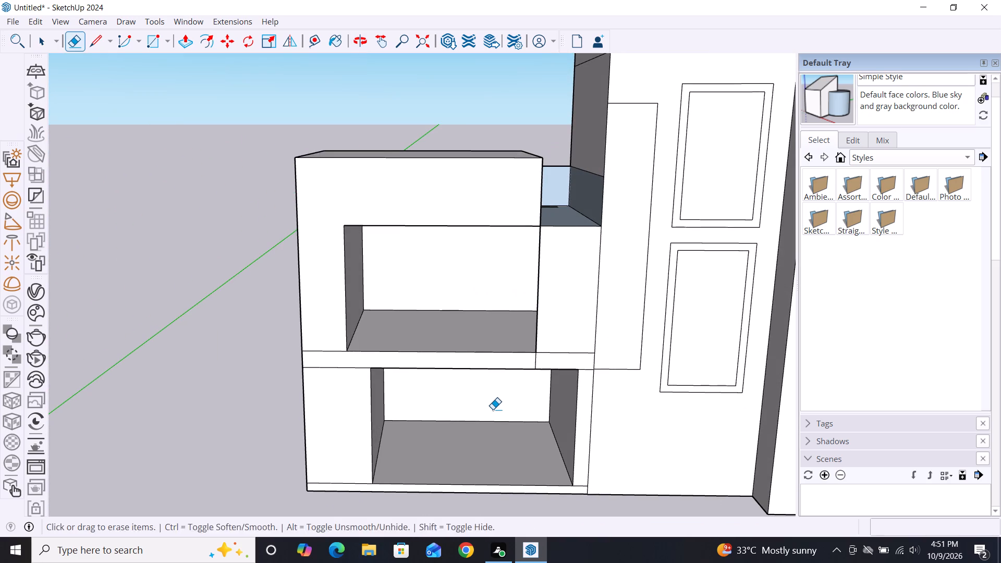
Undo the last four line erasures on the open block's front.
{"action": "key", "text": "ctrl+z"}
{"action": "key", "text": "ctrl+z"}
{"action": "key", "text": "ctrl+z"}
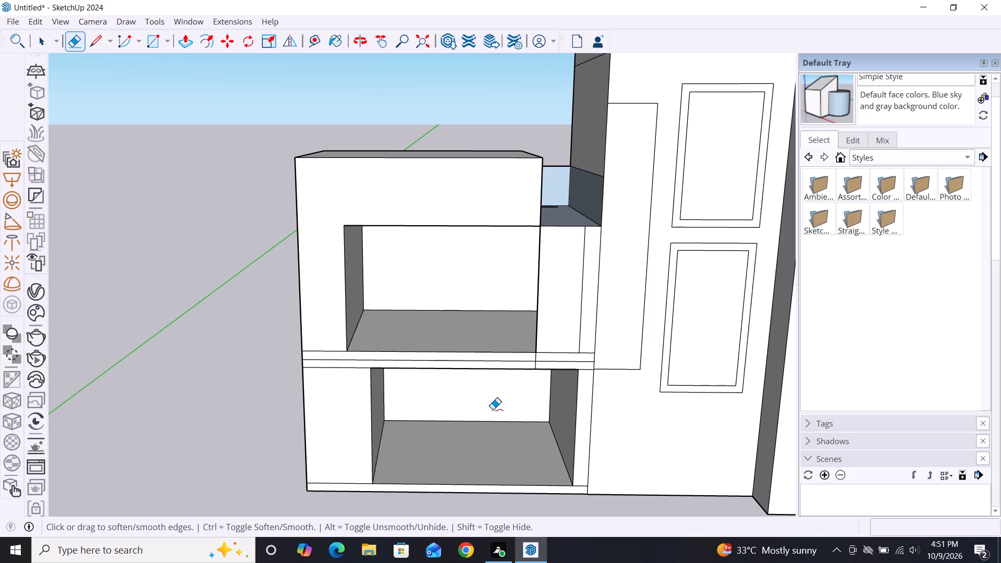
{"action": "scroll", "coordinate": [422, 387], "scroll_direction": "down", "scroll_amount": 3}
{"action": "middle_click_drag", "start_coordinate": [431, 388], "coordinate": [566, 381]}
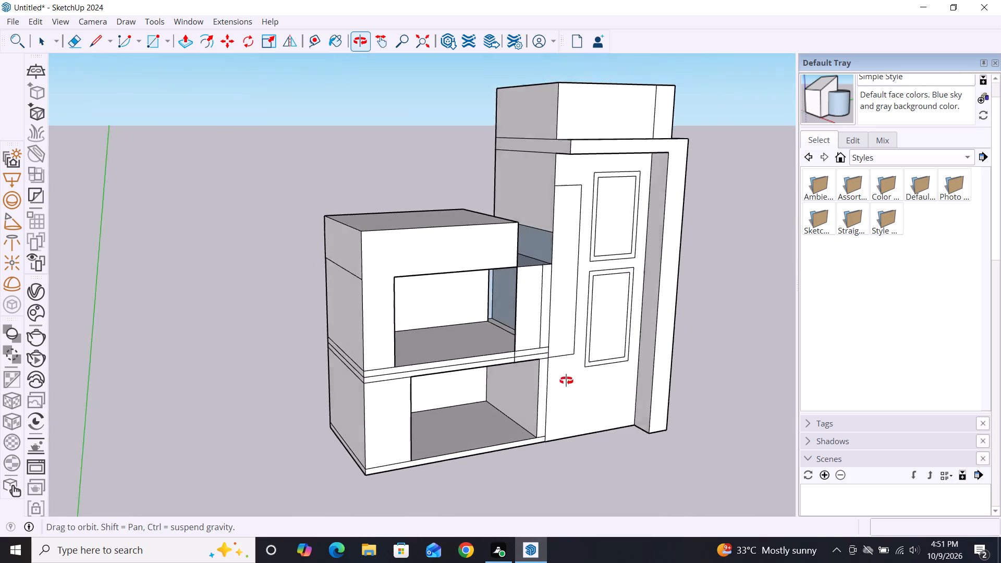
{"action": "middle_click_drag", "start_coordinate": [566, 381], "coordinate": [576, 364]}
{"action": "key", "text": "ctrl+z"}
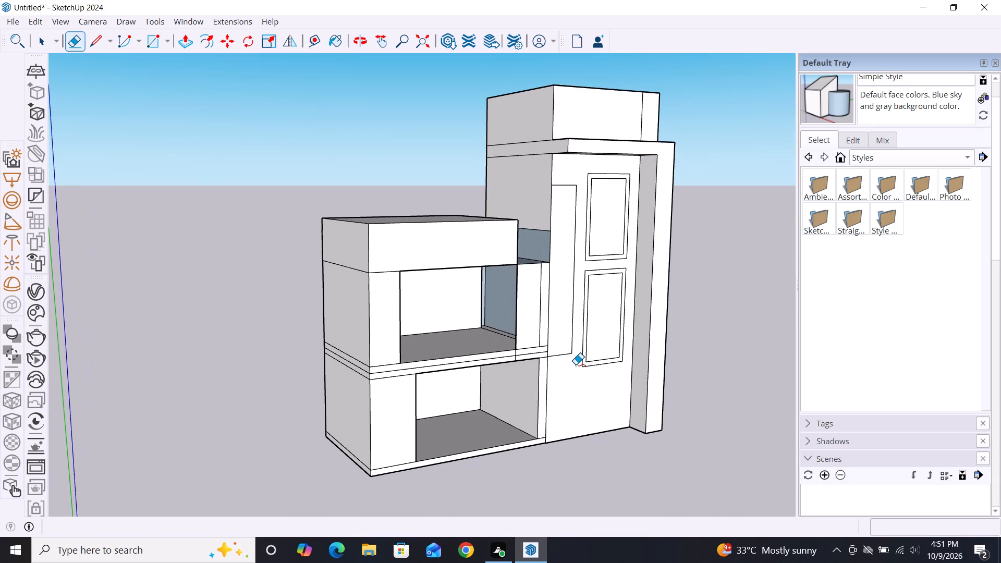
Pull the recessed inner side wall of the upper opening, nearest the taller block, out 10 3/16" flush with its border.
{"action": "middle_click_drag", "start_coordinate": [428, 369], "coordinate": [487, 555]}
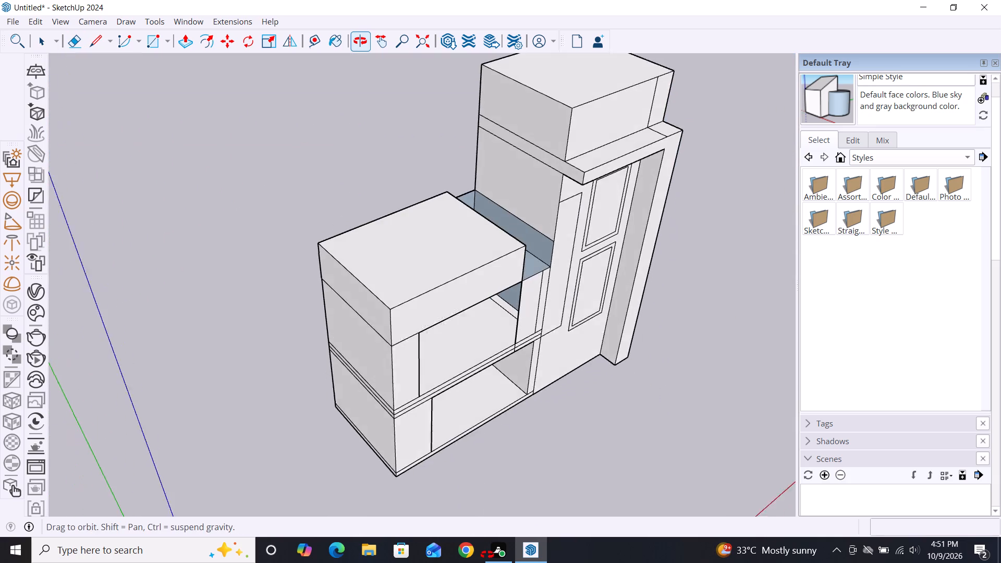
{"action": "middle_click_drag", "start_coordinate": [487, 555], "coordinate": [487, 555]}
{"action": "scroll", "coordinate": [503, 390], "scroll_direction": "down", "scroll_amount": 2}
{"action": "middle_click_drag", "start_coordinate": [517, 440], "coordinate": [497, 289]}
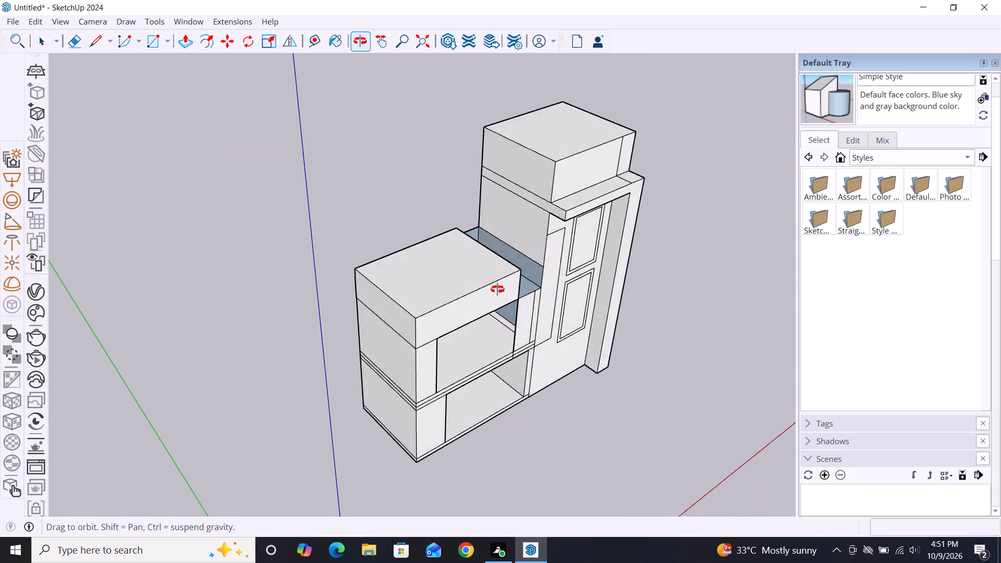
{"action": "middle_click_drag", "start_coordinate": [497, 289], "coordinate": [336, 247]}
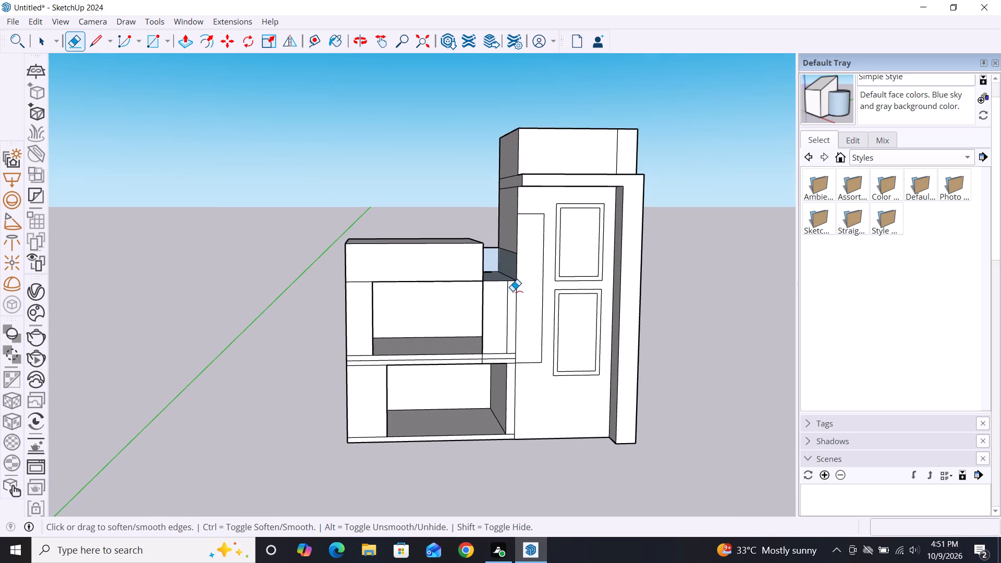
{"action": "scroll", "coordinate": [507, 291], "scroll_direction": "up", "scroll_amount": 1}
{"action": "middle_click_drag", "start_coordinate": [450, 366], "coordinate": [636, 362]}
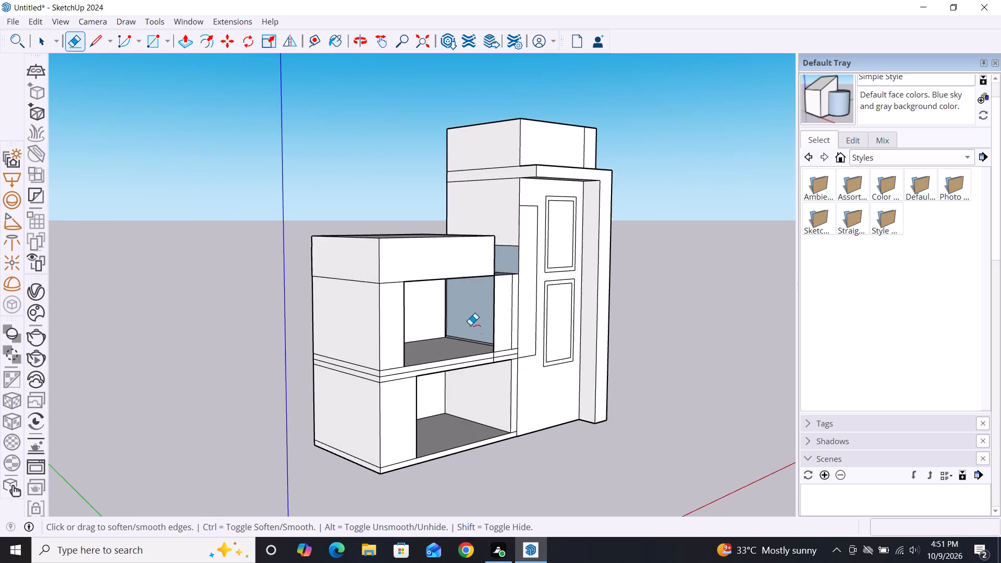
{"action": "scroll", "coordinate": [470, 325], "scroll_direction": "up", "scroll_amount": 11}
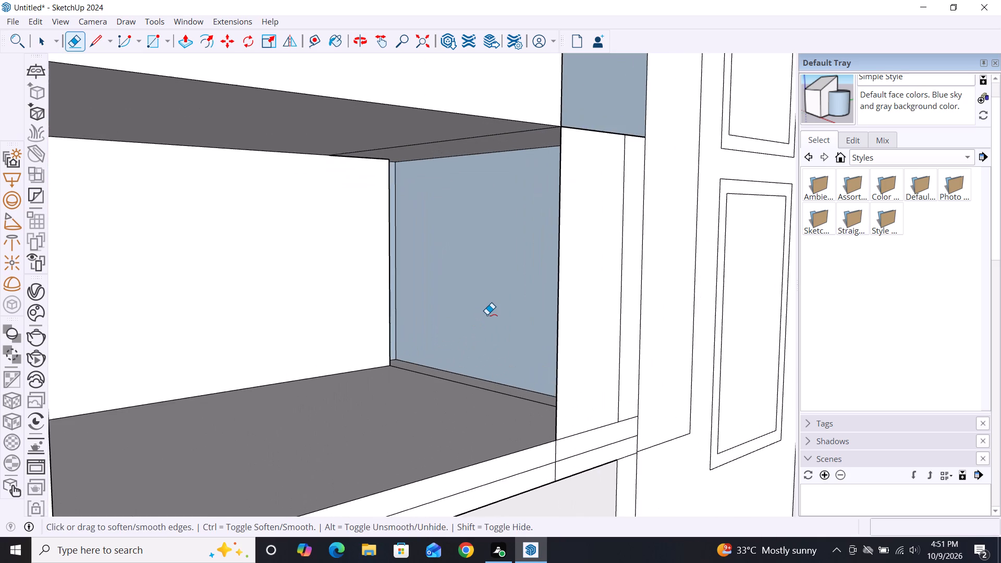
{"action": "scroll", "coordinate": [487, 314], "scroll_direction": "down", "scroll_amount": 2}
{"action": "key", "text": "p"}
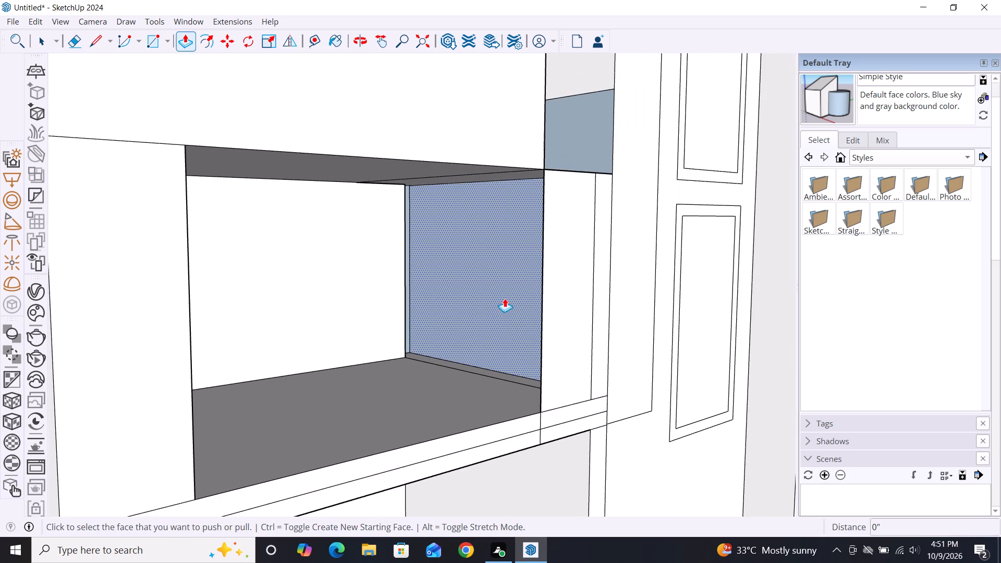
{"action": "left_click", "coordinate": [505, 298]}
{"action": "key", "text": "ctrl+z"}
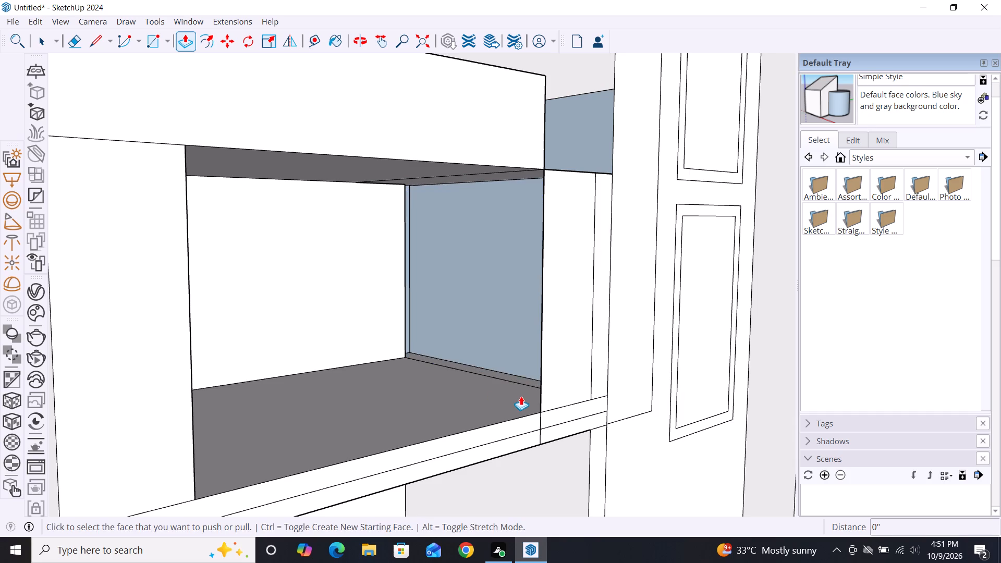
{"action": "left_click", "coordinate": [513, 335]}
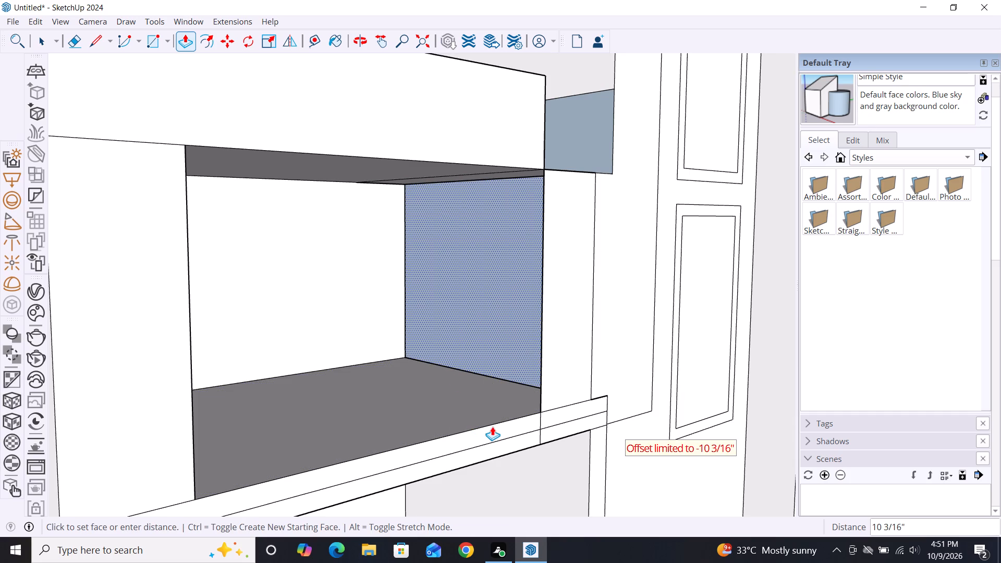
{"action": "left_click", "coordinate": [491, 421]}
Pull the same inner side wall about 2' 4 7/16" further, level with the upper opening's edge at the pillar.
{"action": "left_click", "coordinate": [492, 345]}
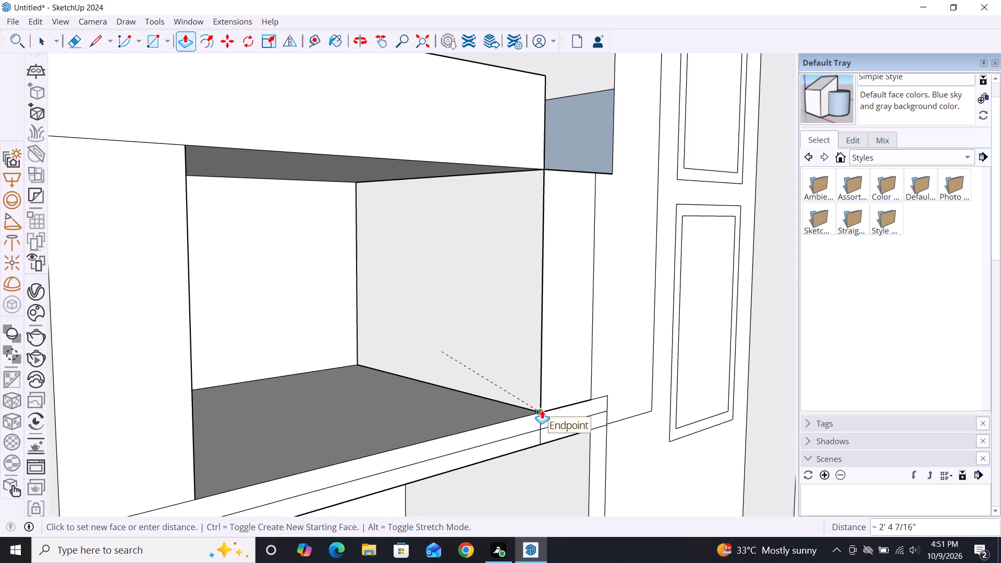
{"action": "left_click", "coordinate": [542, 410]}
{"action": "key", "text": "space"}
{"action": "scroll", "coordinate": [576, 283], "scroll_direction": "down", "scroll_amount": 4}
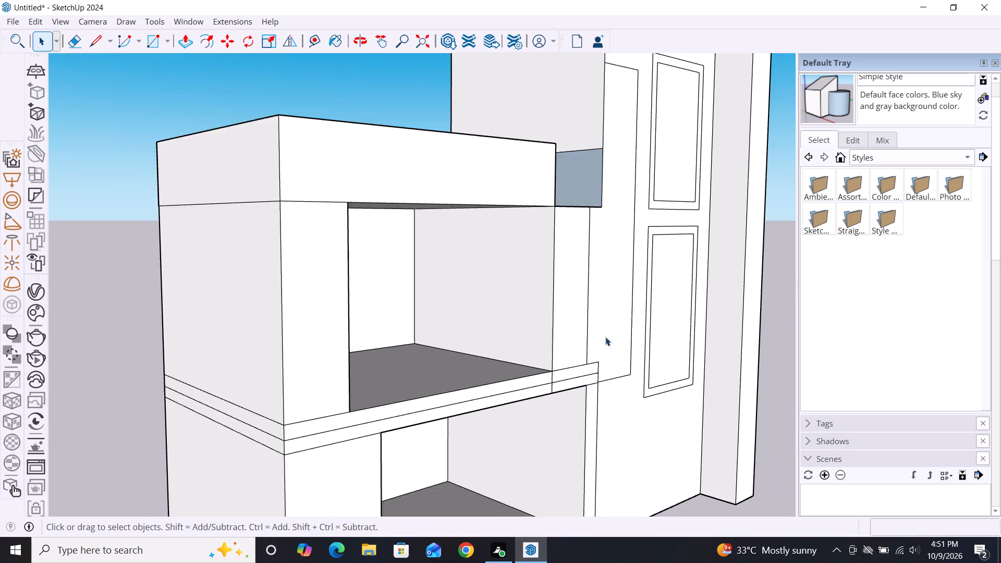
{"action": "scroll", "coordinate": [606, 337], "scroll_direction": "down", "scroll_amount": 4}
{"action": "middle_click_drag", "start_coordinate": [623, 420], "coordinate": [302, 451]}
{"action": "scroll", "coordinate": [453, 391], "scroll_direction": "down", "scroll_amount": 2}
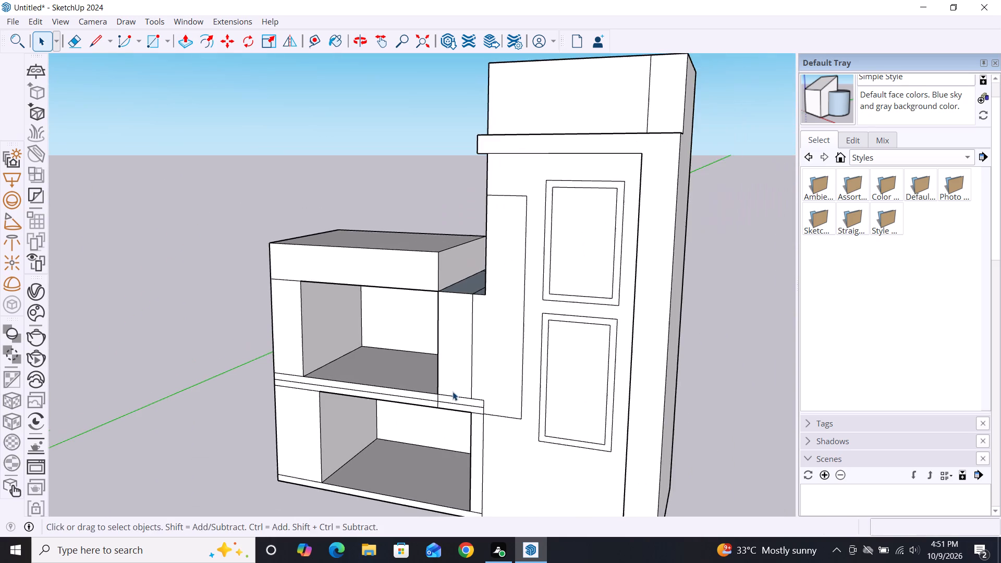
Draw a horizontal line about 2' 6 7/16" long from the mid-slab band's upper end corner to the tall narrow rectangle's far edge.
{"action": "middle_click_drag", "start_coordinate": [458, 408], "coordinate": [547, 389]}
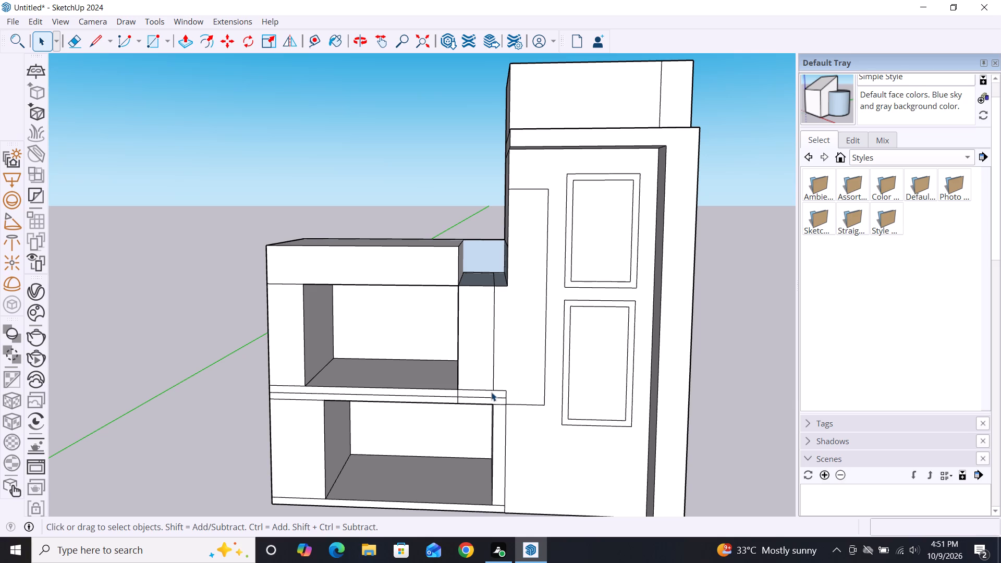
{"action": "scroll", "coordinate": [395, 396], "scroll_direction": "up", "scroll_amount": 7}
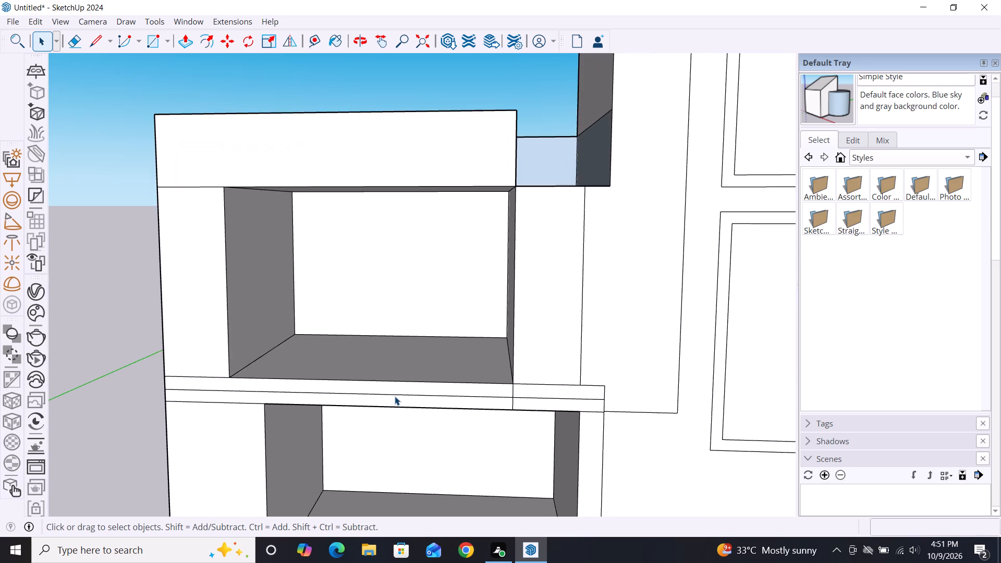
{"action": "scroll", "coordinate": [395, 396], "scroll_direction": "down", "scroll_amount": 6}
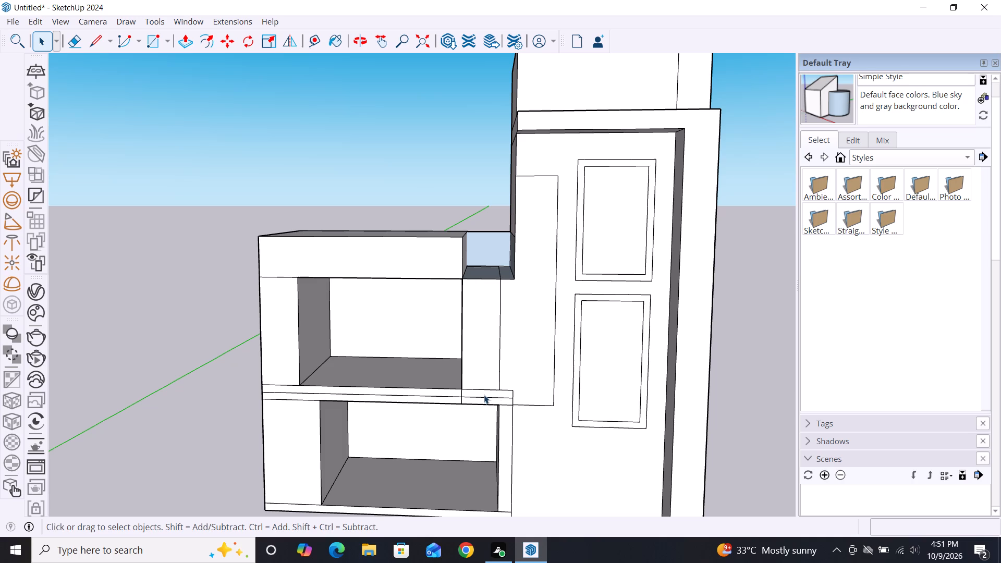
{"action": "scroll", "coordinate": [578, 385], "scroll_direction": "up", "scroll_amount": 2}
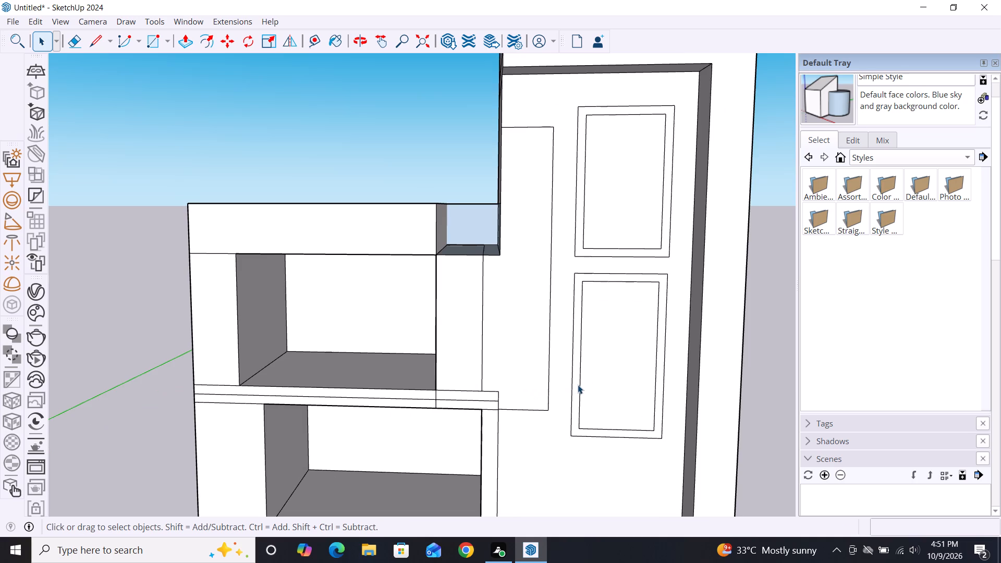
{"action": "key", "text": "l"}
{"action": "left_click", "coordinate": [497, 395]}
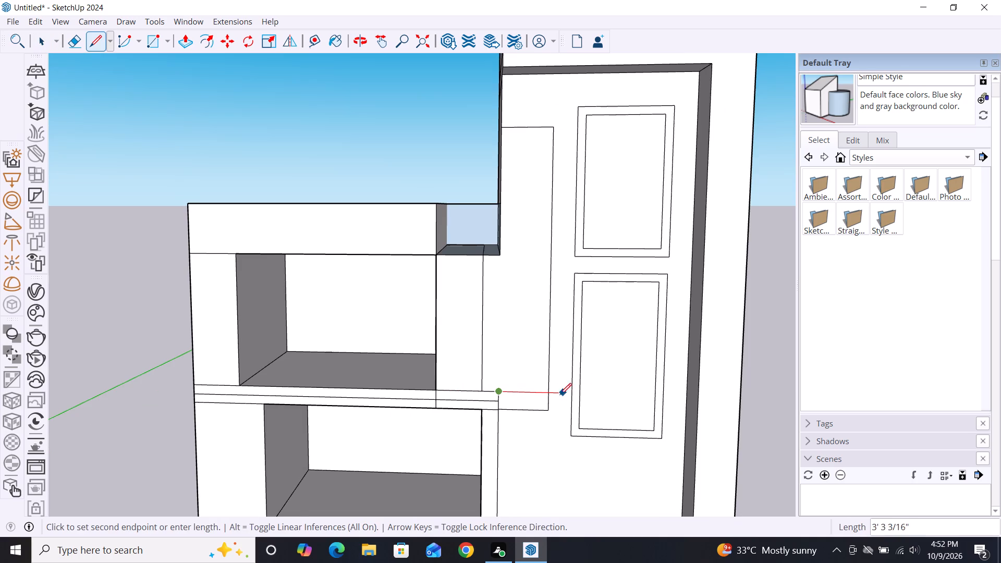
{"action": "left_click", "coordinate": [548, 395]}
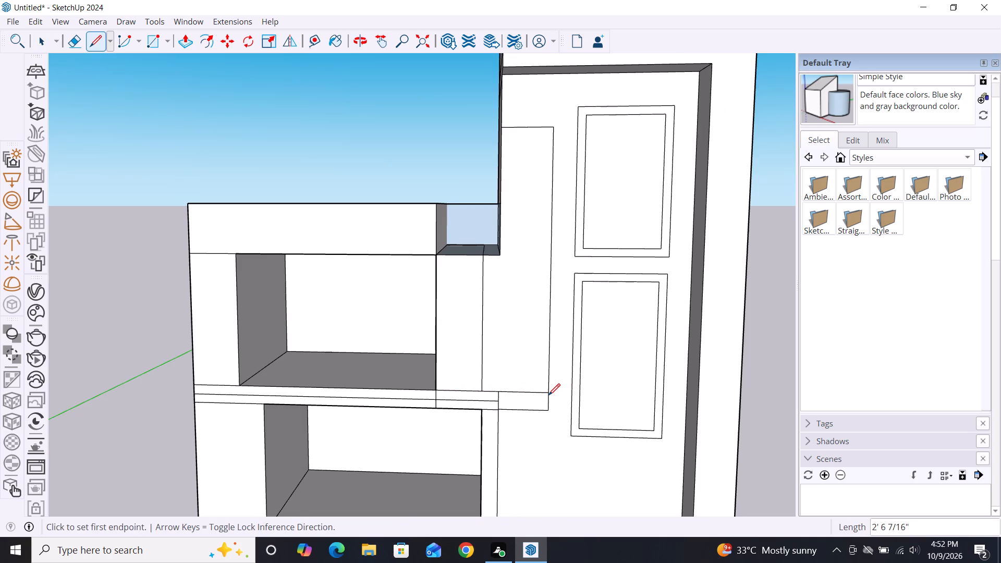
{"action": "key", "text": "space"}
Erase the short vertical divider and the lengthwise middle line inside the slab band between the two storeys.
{"action": "scroll", "coordinate": [418, 399], "scroll_direction": "down", "scroll_amount": 2}
{"action": "middle_click_drag", "start_coordinate": [434, 435], "coordinate": [548, 418]}
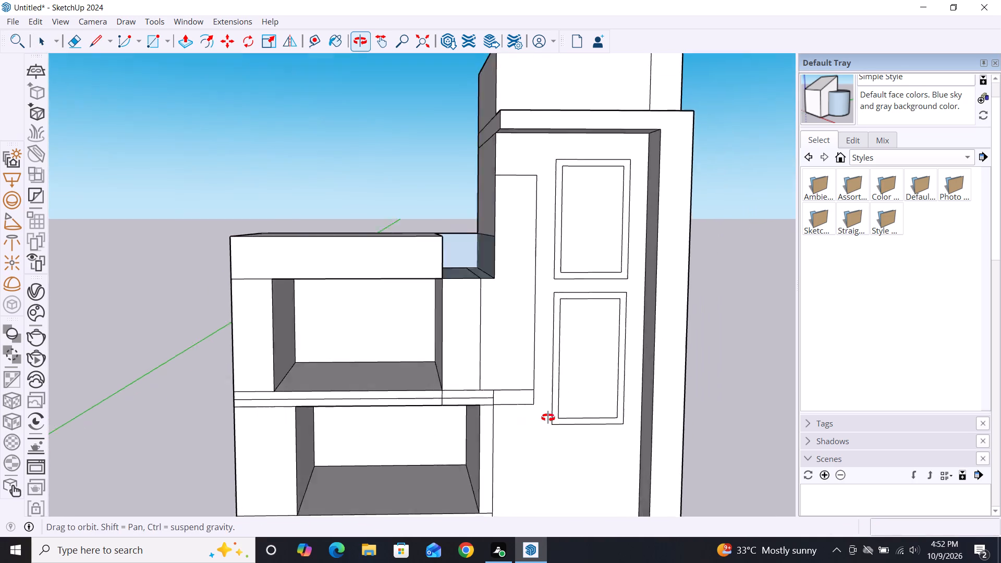
{"action": "middle_click_drag", "start_coordinate": [548, 418], "coordinate": [549, 418]}
{"action": "scroll", "coordinate": [473, 396], "scroll_direction": "up", "scroll_amount": 9}
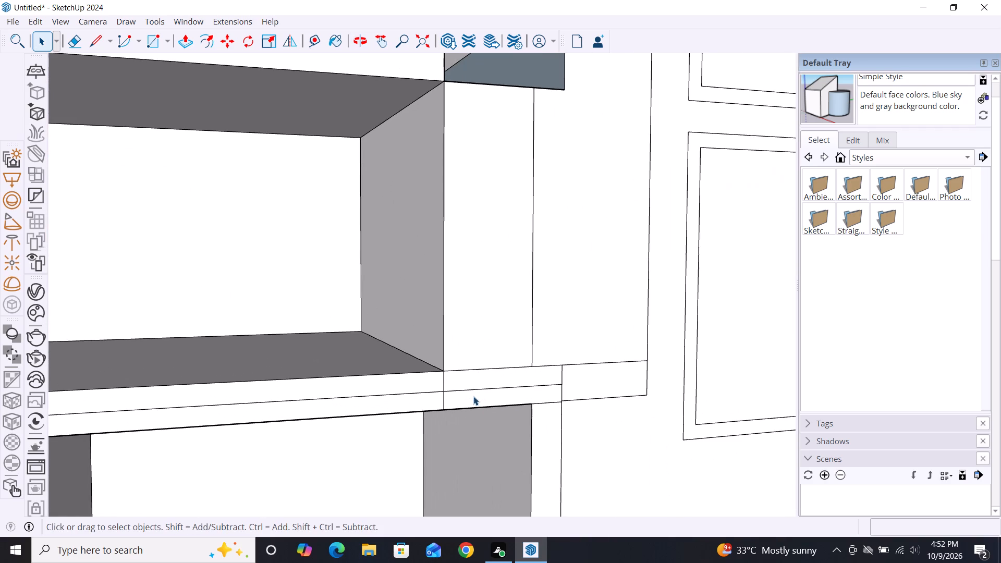
{"action": "key", "text": "e"}
{"action": "left_click", "coordinate": [445, 384]}
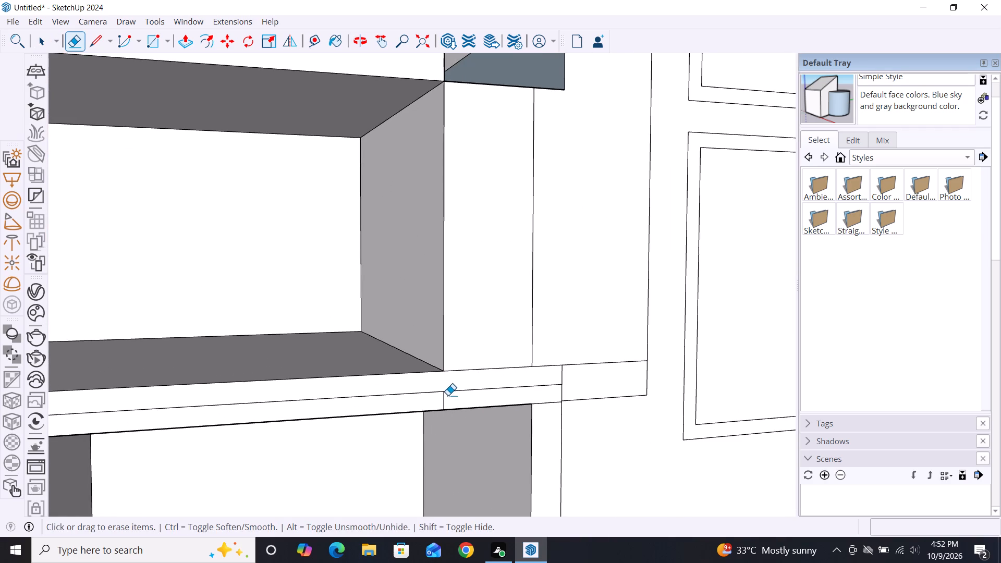
{"action": "double_click", "coordinate": [446, 399]}
{"action": "left_click", "coordinate": [443, 401]}
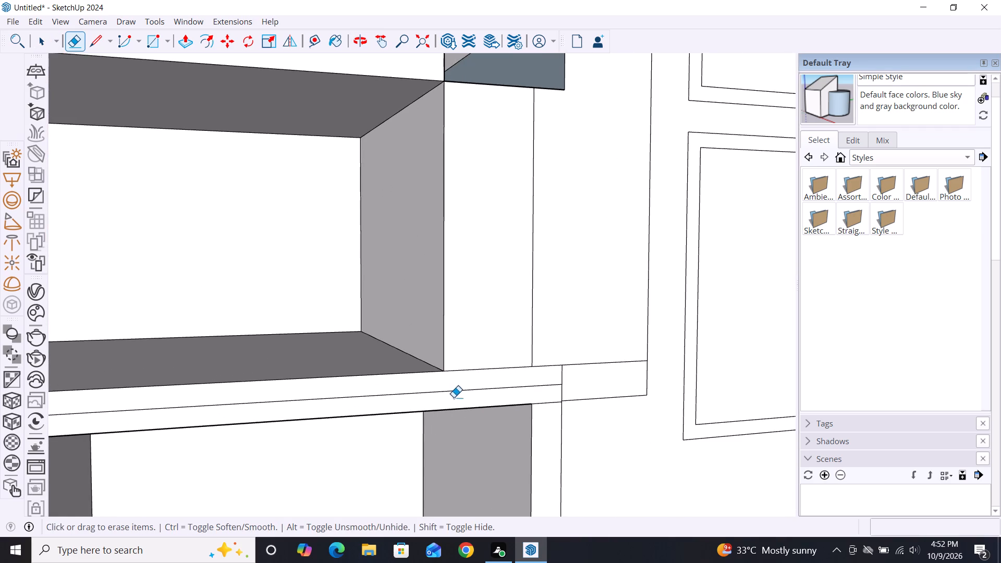
{"action": "left_click", "coordinate": [458, 388]}
{"action": "left_click", "coordinate": [459, 390]}
{"action": "scroll", "coordinate": [578, 268], "scroll_direction": "down", "scroll_amount": 3}
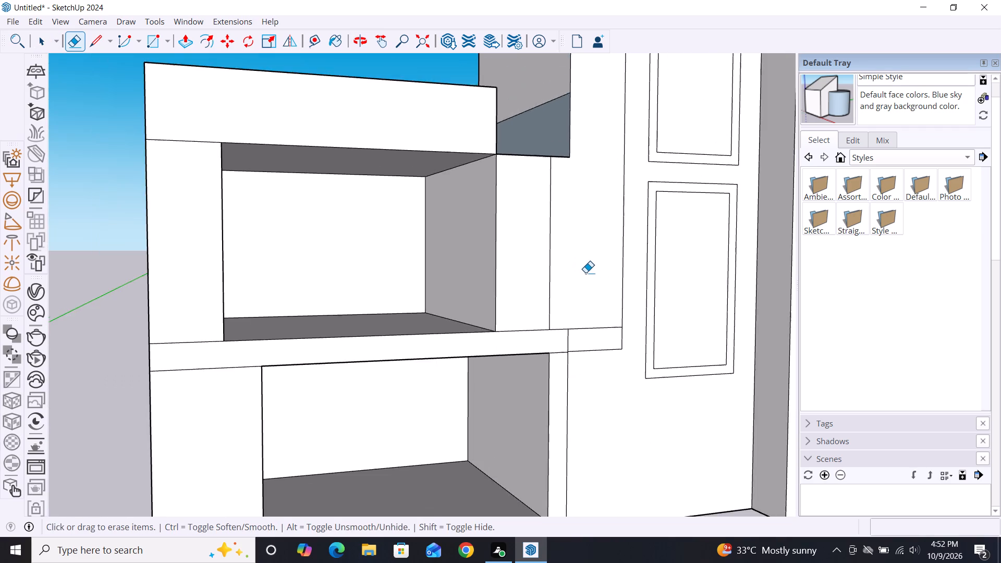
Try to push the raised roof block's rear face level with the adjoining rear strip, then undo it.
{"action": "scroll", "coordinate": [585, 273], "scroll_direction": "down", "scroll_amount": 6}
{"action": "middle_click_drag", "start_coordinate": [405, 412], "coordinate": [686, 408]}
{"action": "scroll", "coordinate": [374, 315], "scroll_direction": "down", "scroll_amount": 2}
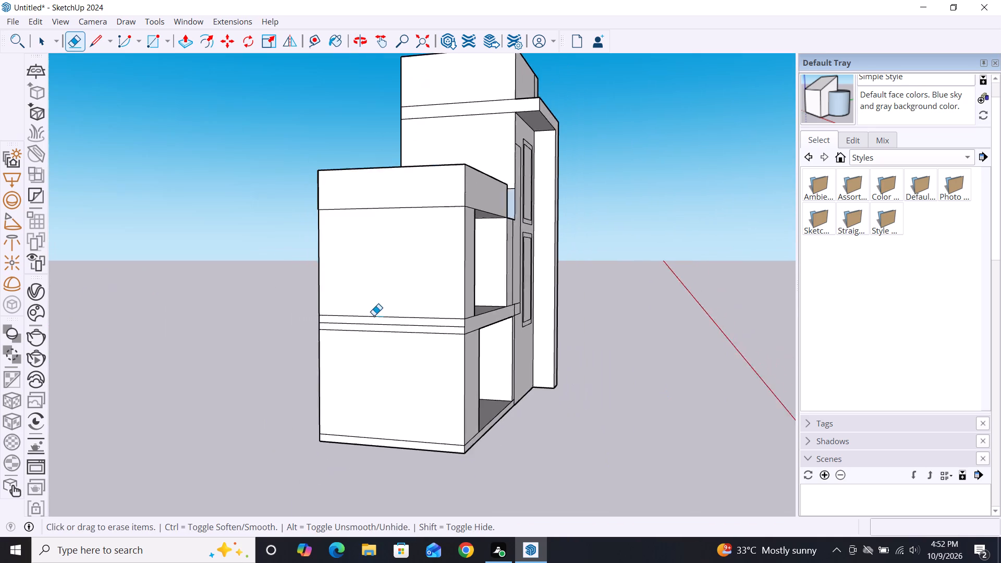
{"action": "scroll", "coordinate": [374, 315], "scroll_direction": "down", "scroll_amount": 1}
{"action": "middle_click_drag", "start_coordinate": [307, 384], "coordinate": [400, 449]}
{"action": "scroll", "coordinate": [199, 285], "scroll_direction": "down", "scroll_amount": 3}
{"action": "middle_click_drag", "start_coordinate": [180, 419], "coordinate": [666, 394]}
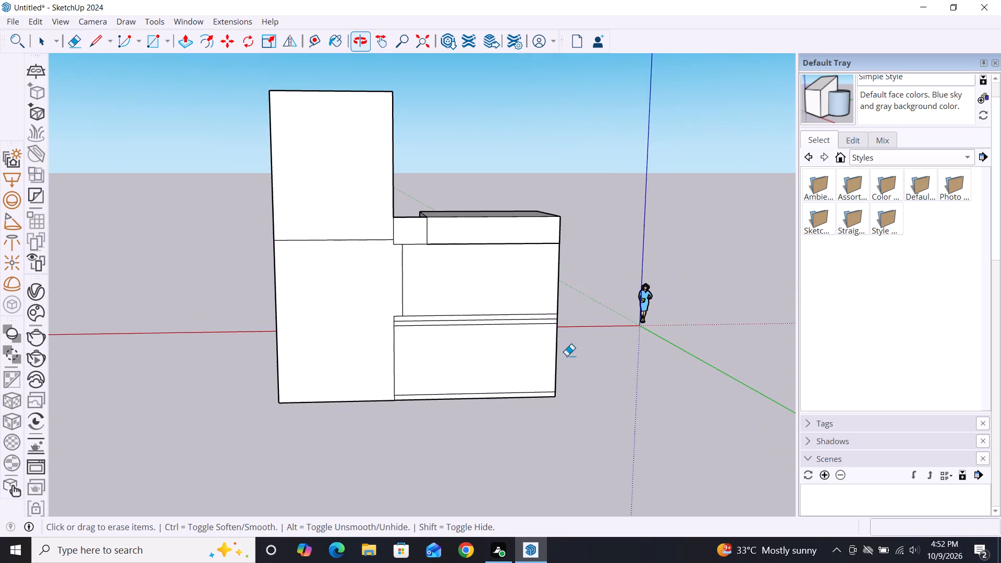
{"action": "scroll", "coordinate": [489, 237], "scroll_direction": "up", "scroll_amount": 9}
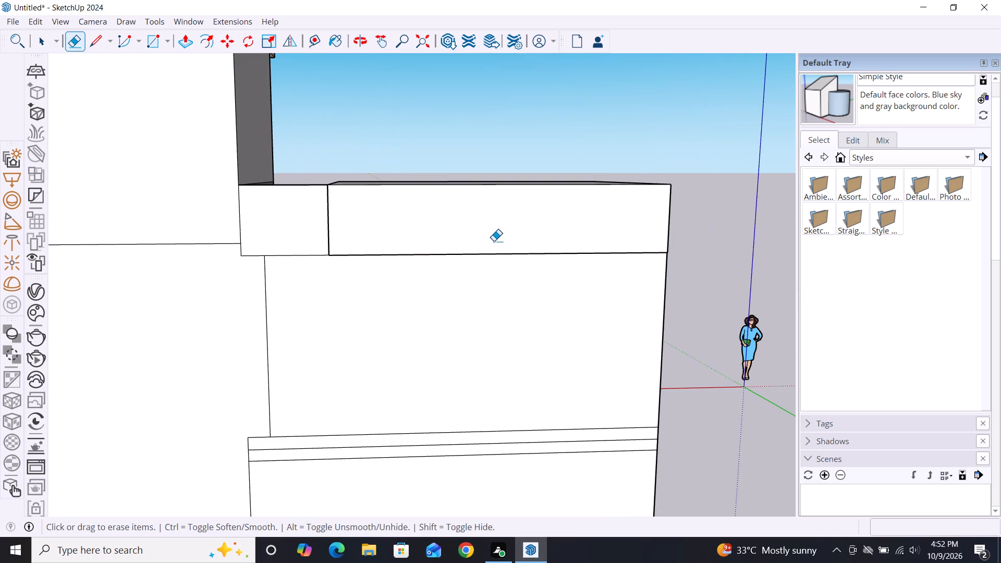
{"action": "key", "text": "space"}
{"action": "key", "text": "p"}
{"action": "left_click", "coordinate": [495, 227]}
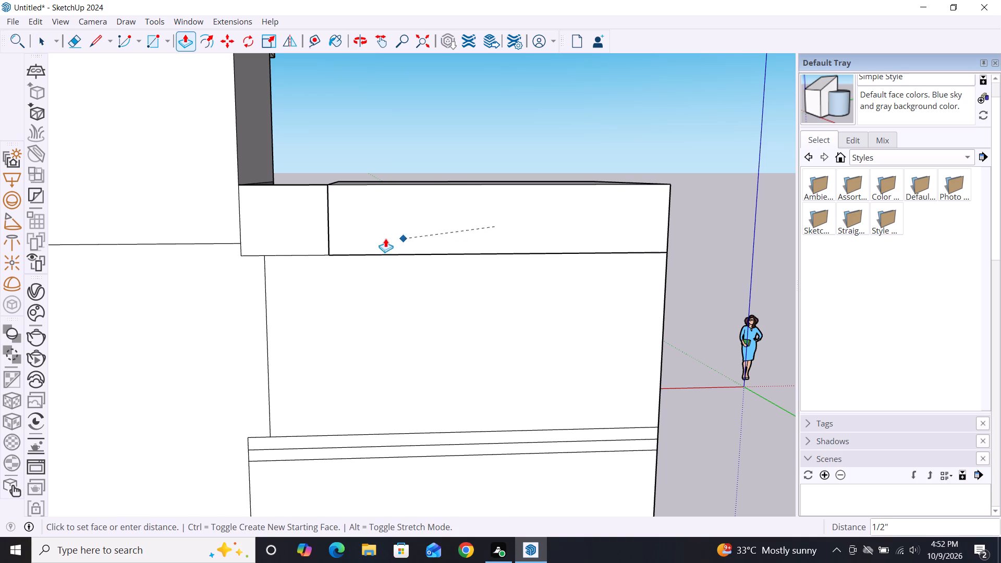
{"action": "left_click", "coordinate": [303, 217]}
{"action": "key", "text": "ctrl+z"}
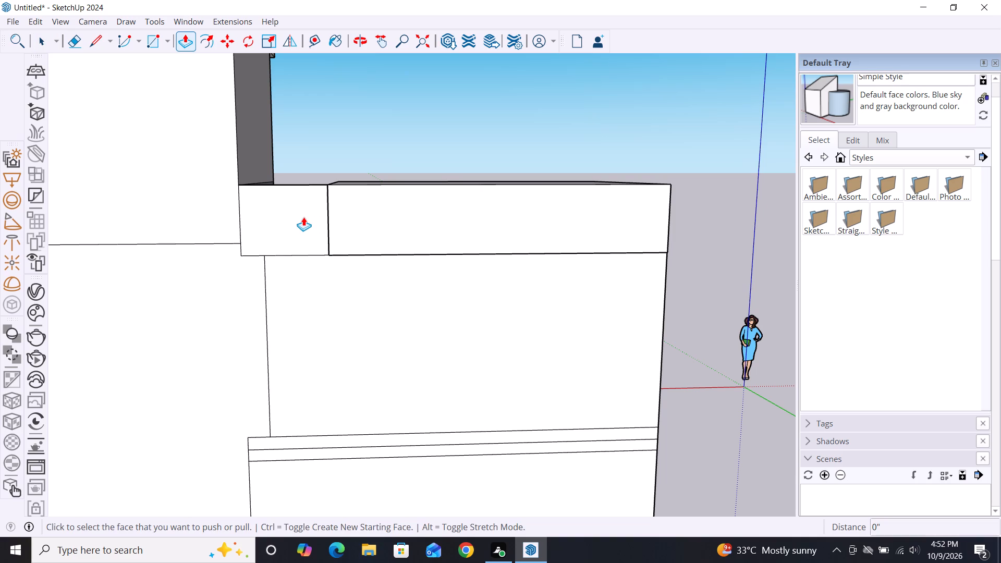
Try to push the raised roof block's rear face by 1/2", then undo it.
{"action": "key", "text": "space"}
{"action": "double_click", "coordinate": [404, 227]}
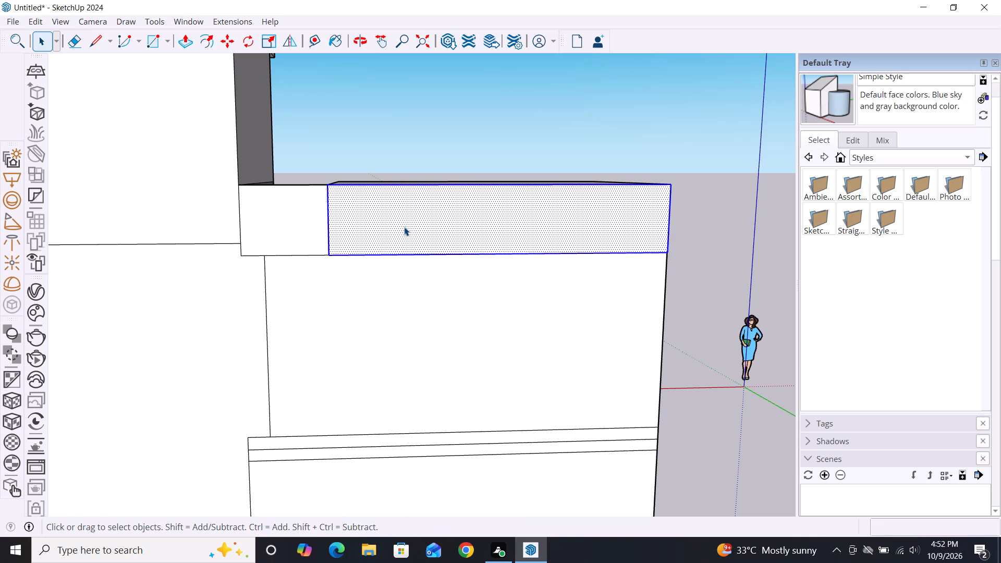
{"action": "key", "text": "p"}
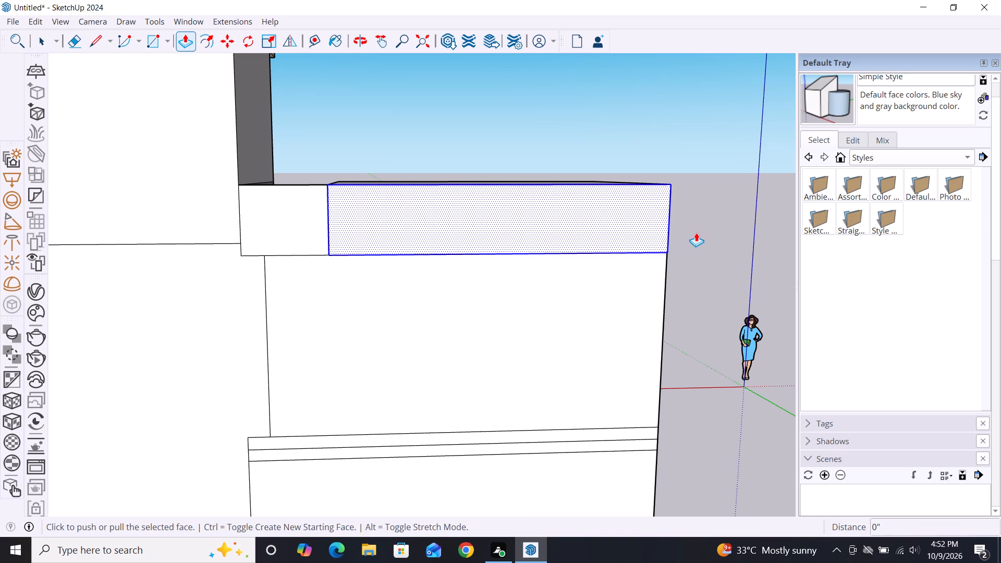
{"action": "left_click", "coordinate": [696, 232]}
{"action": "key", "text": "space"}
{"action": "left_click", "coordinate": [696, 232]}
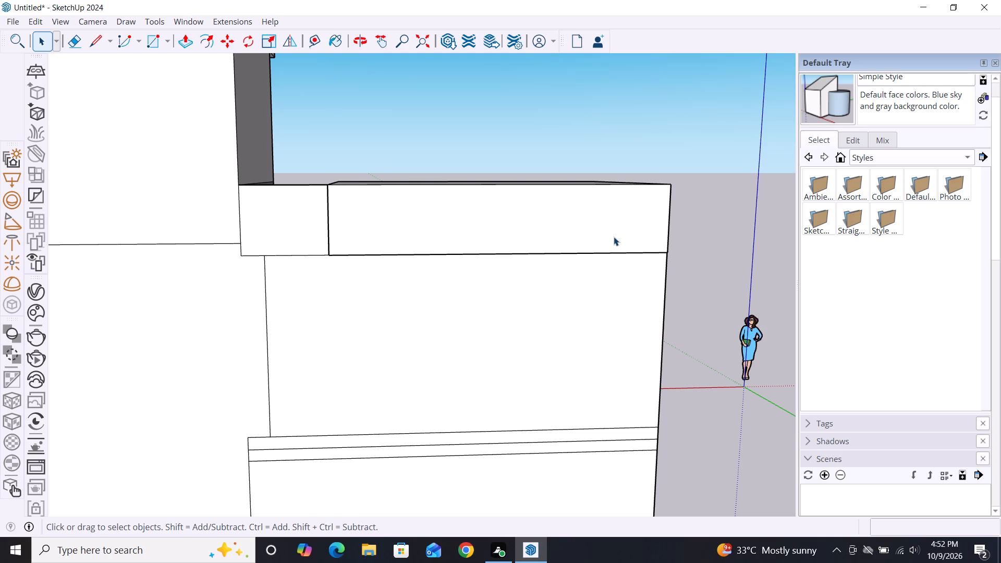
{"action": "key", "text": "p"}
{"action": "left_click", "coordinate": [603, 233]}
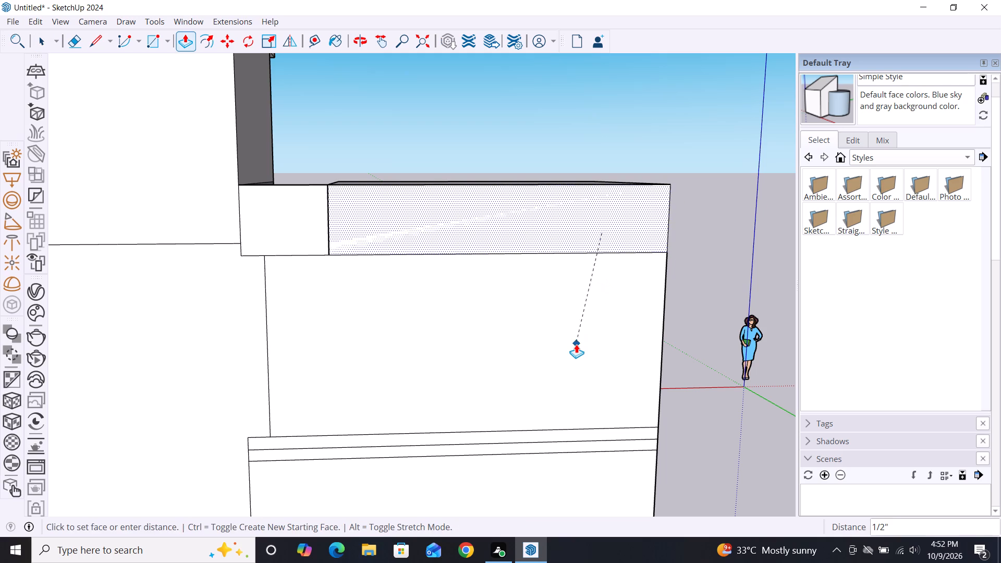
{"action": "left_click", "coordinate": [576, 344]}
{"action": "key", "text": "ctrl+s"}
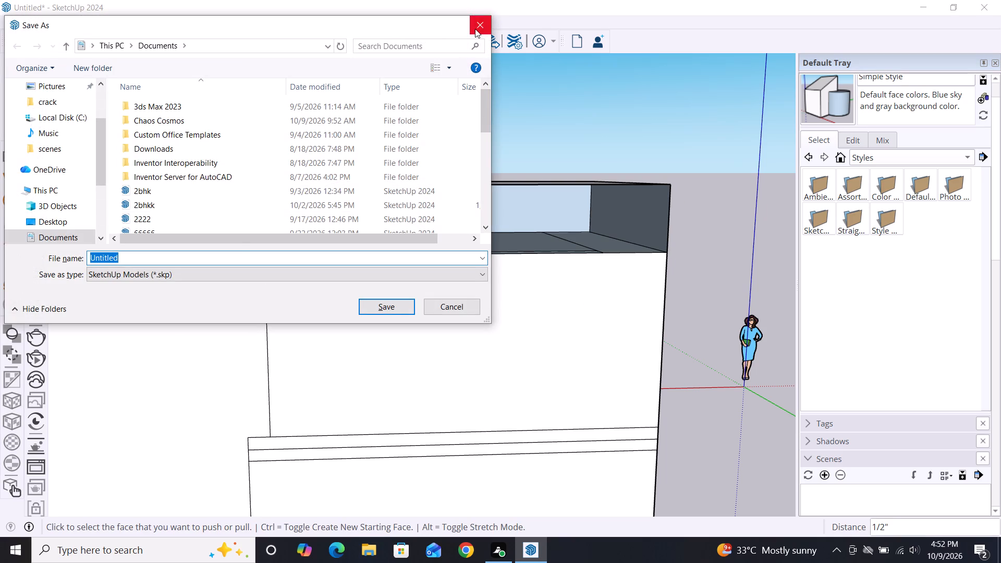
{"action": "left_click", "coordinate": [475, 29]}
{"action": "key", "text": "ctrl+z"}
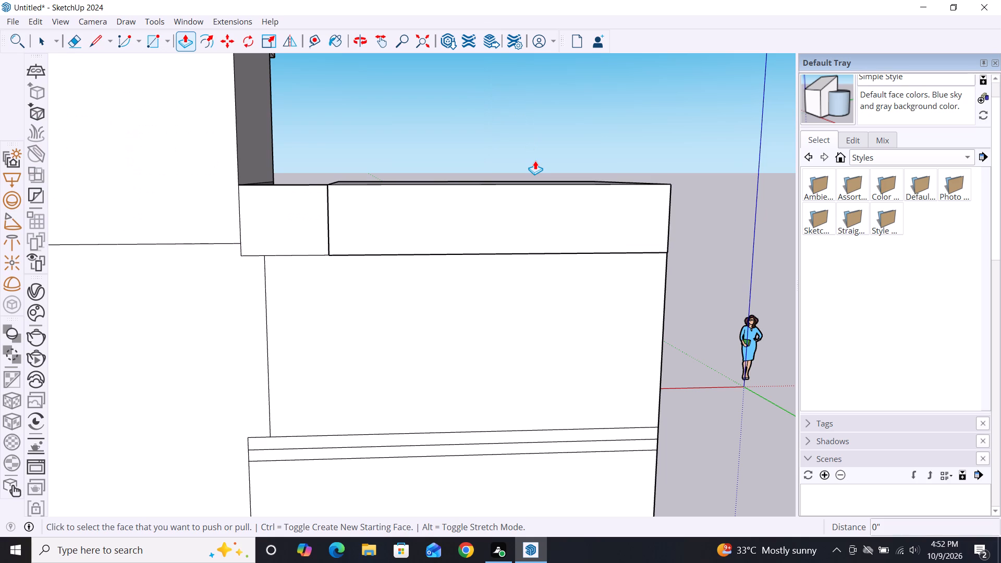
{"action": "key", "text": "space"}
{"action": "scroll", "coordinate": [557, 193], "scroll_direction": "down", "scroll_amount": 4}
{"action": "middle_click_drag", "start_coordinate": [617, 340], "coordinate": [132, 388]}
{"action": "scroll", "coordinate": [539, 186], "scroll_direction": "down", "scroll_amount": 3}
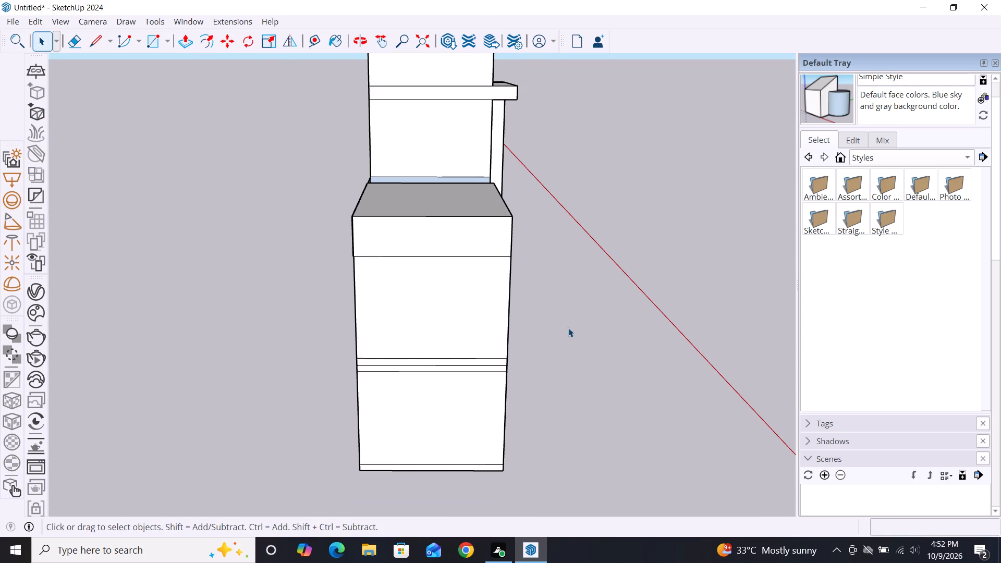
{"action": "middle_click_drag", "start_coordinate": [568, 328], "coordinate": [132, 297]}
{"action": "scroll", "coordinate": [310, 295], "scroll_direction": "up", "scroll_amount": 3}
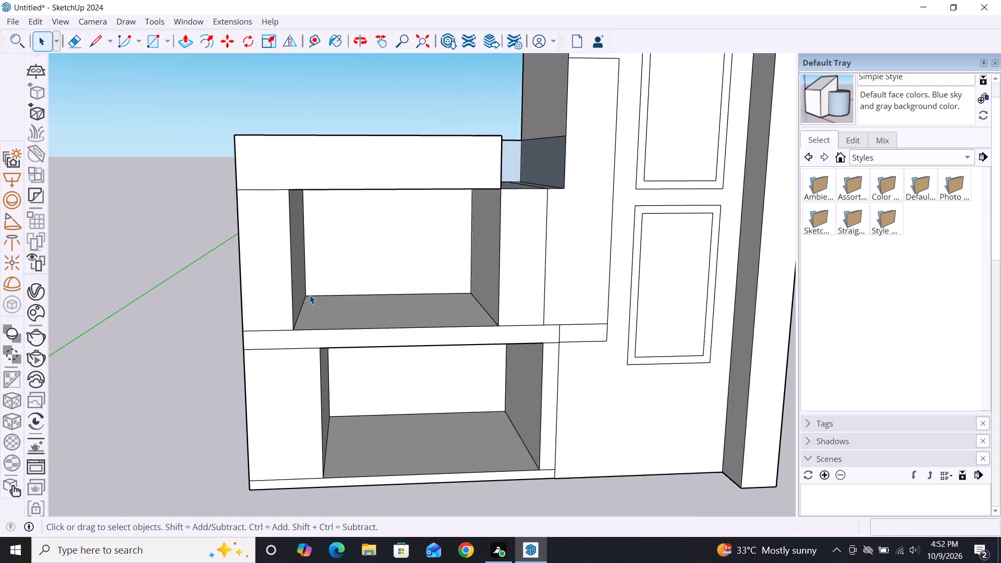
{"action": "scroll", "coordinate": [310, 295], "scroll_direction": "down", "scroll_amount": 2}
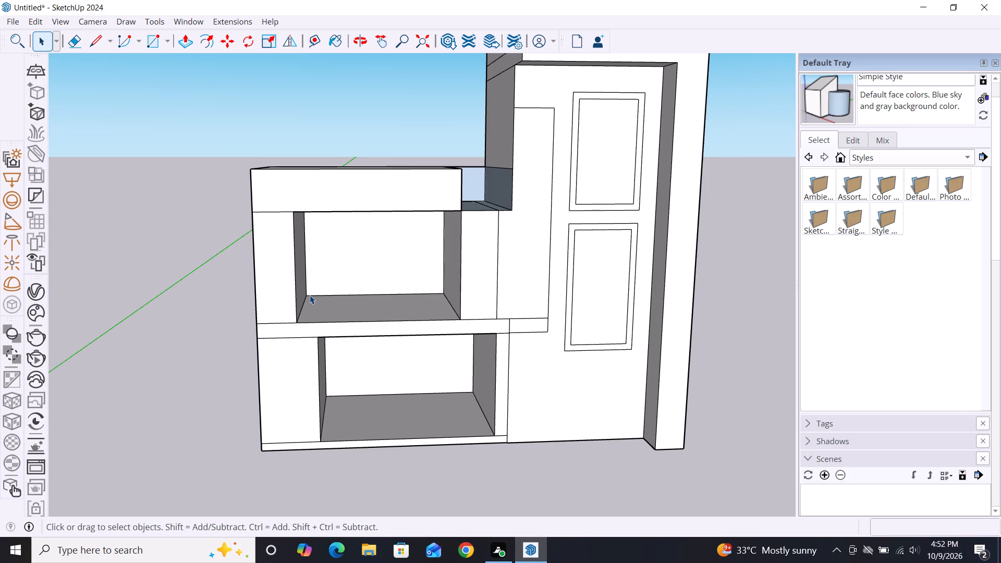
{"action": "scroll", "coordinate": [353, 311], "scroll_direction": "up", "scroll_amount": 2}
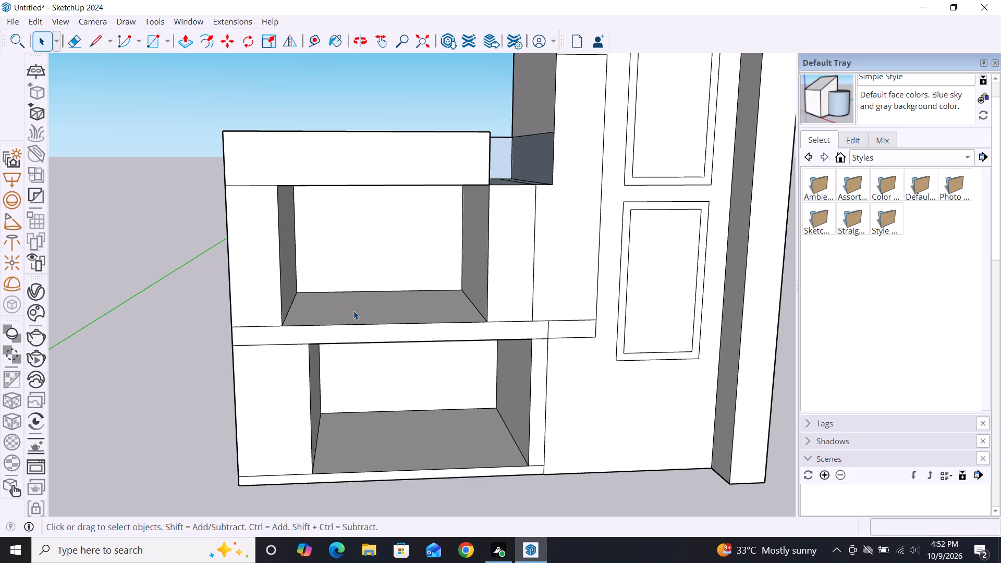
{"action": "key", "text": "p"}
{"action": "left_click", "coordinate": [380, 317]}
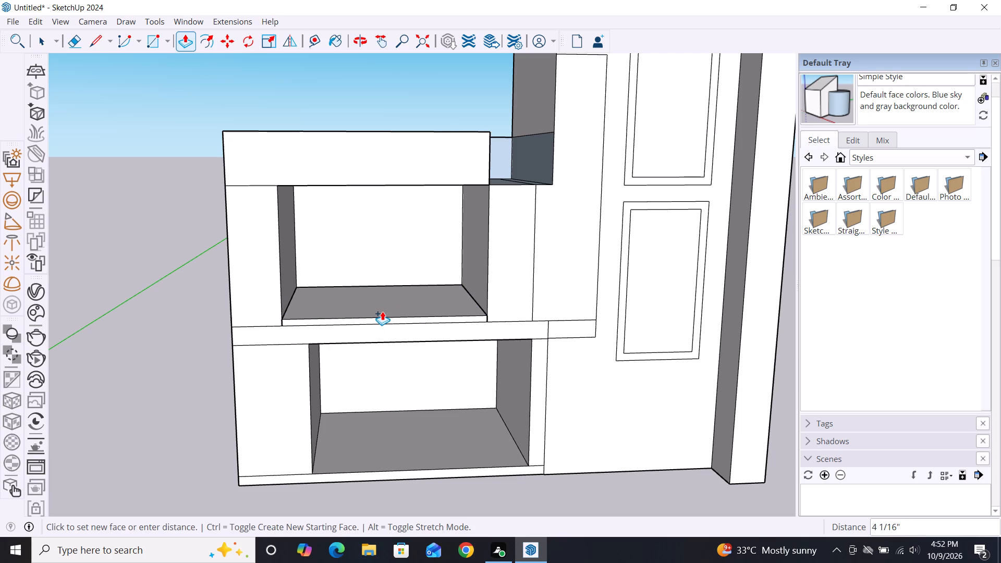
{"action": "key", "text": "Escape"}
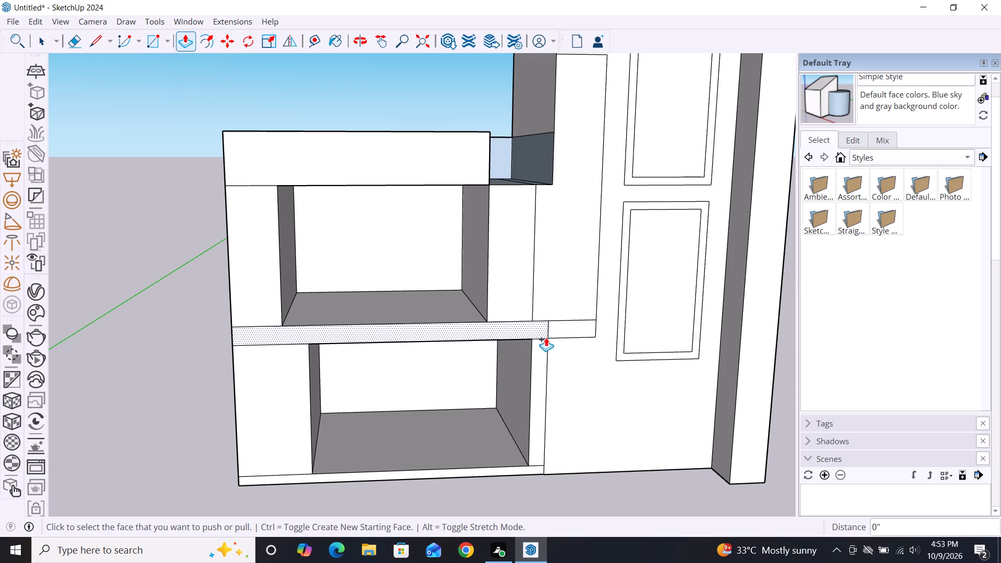
Erase the short vertical line separating the mid-slab band from its extension on the taller block.
{"action": "scroll", "coordinate": [564, 336], "scroll_direction": "up", "scroll_amount": 4}
{"action": "key", "text": "space"}
{"action": "key", "text": "e"}
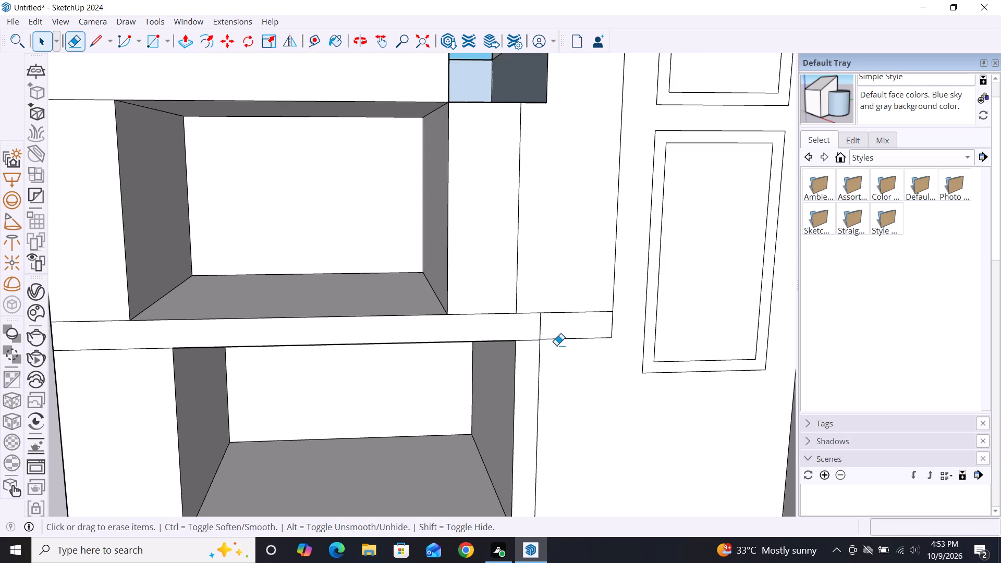
{"action": "left_click", "coordinate": [542, 334]}
{"action": "left_click", "coordinate": [539, 331]}
{"action": "left_click", "coordinate": [541, 321]}
{"action": "scroll", "coordinate": [497, 320], "scroll_direction": "down", "scroll_amount": 4}
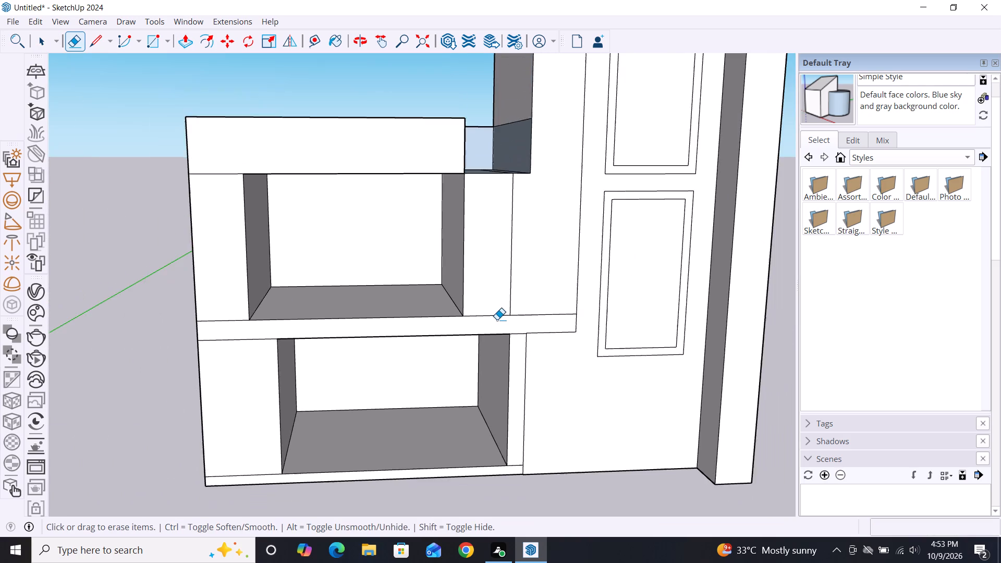
Erase the horizontal line between the roof block's front and the upper-storey outer pillar.
{"action": "scroll", "coordinate": [497, 320], "scroll_direction": "down", "scroll_amount": 2}
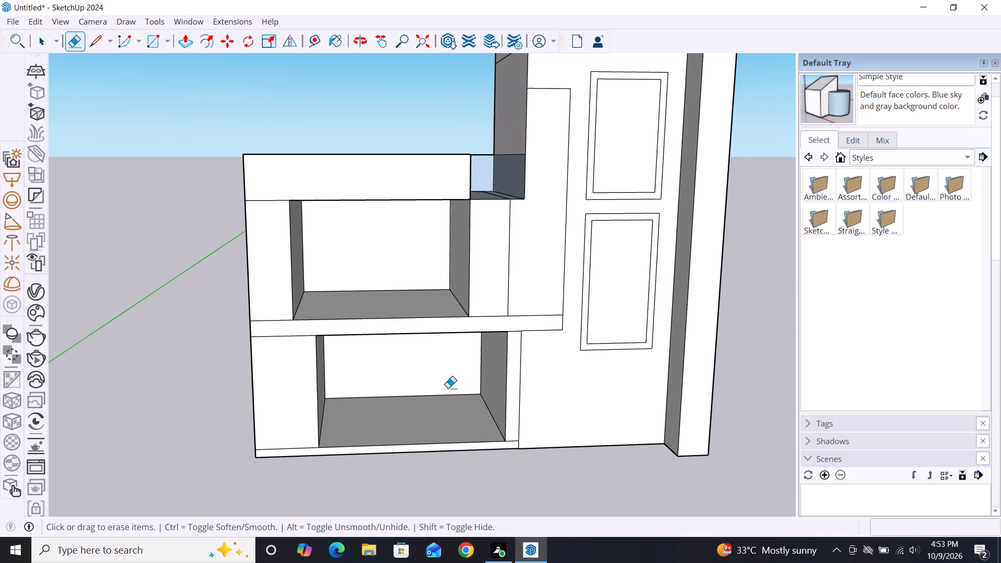
{"action": "scroll", "coordinate": [255, 190], "scroll_direction": "up", "scroll_amount": 4}
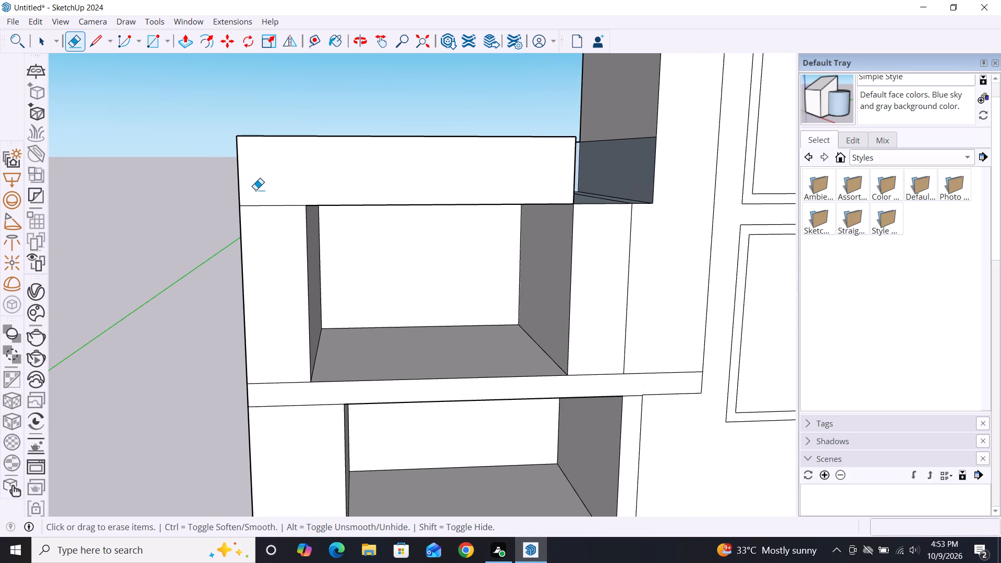
{"action": "left_click", "coordinate": [272, 206]}
{"action": "scroll", "coordinate": [246, 279], "scroll_direction": "down", "scroll_amount": 3}
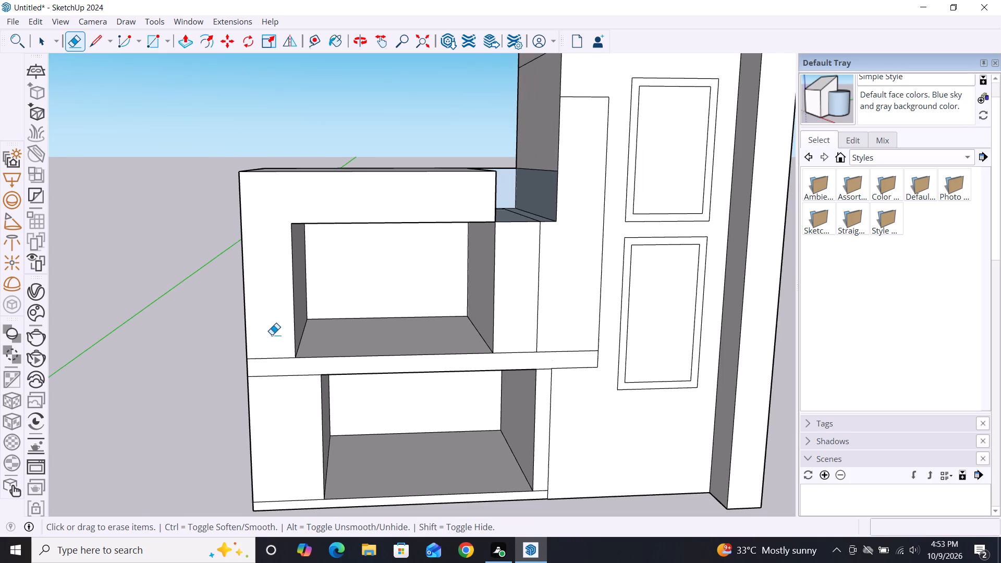
{"action": "scroll", "coordinate": [268, 357], "scroll_direction": "up", "scroll_amount": 3}
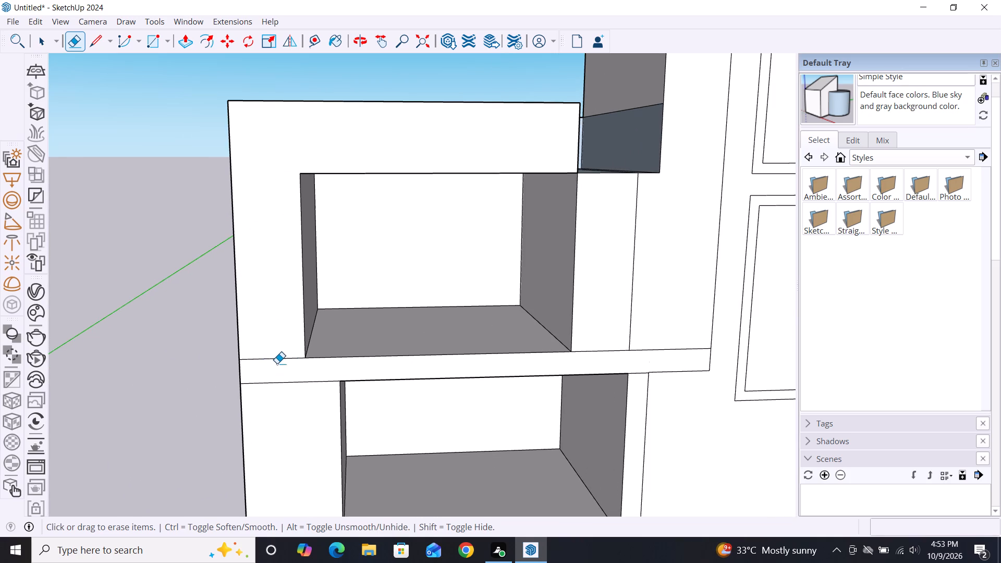
Erase the horizontal line between the upper-storey outer pillar and the mid-slab band on the open-front block.
{"action": "left_click", "coordinate": [277, 357]}
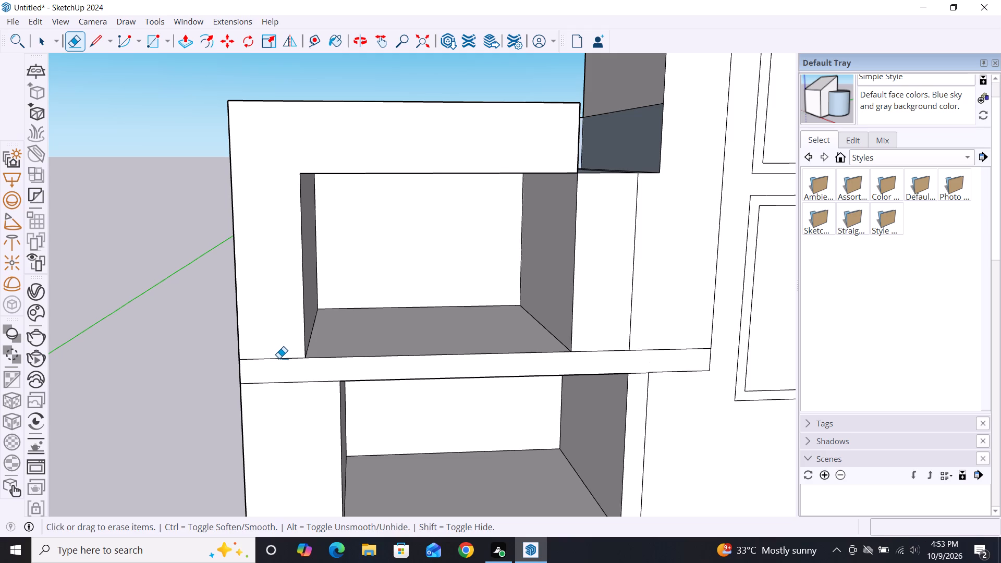
{"action": "double_click", "coordinate": [279, 358]}
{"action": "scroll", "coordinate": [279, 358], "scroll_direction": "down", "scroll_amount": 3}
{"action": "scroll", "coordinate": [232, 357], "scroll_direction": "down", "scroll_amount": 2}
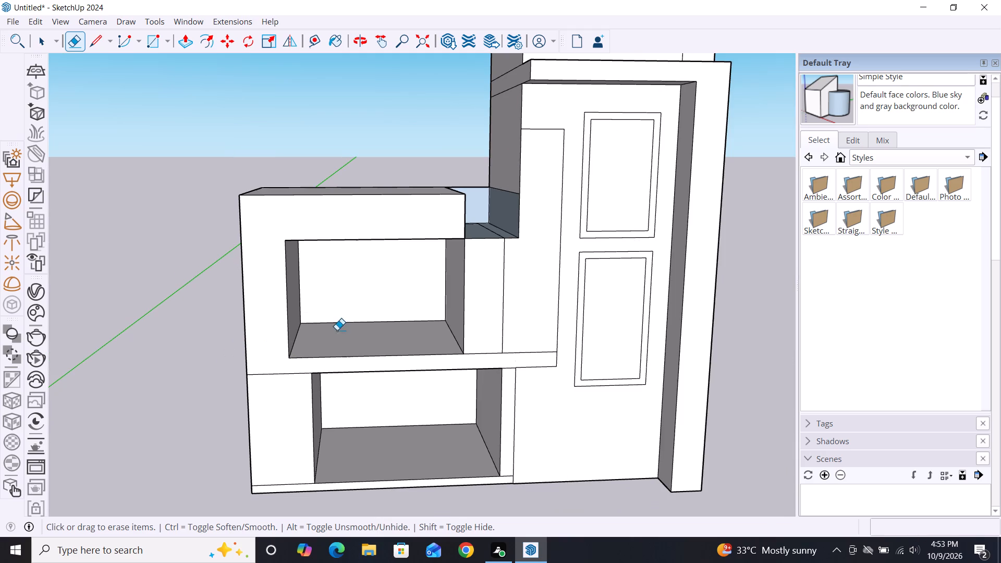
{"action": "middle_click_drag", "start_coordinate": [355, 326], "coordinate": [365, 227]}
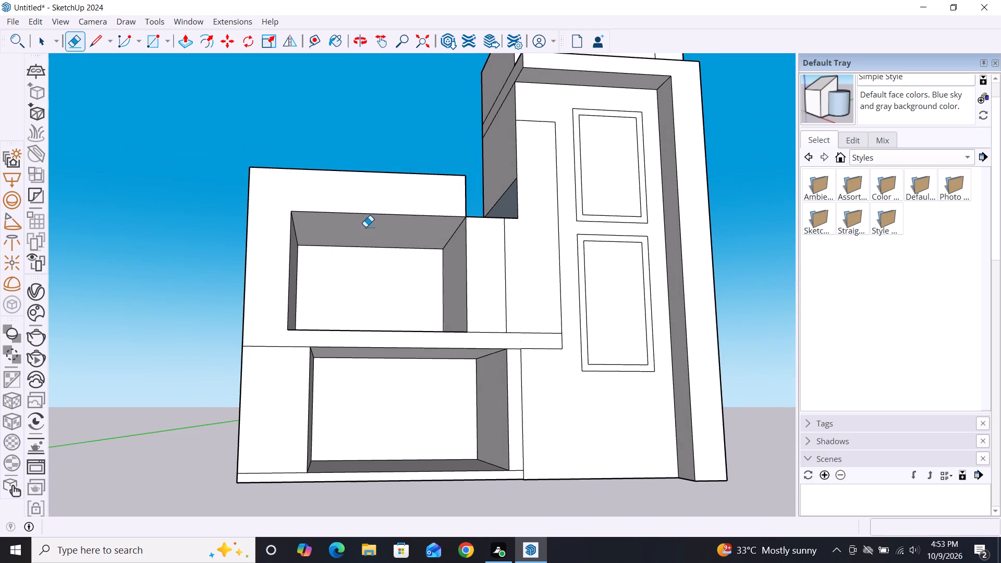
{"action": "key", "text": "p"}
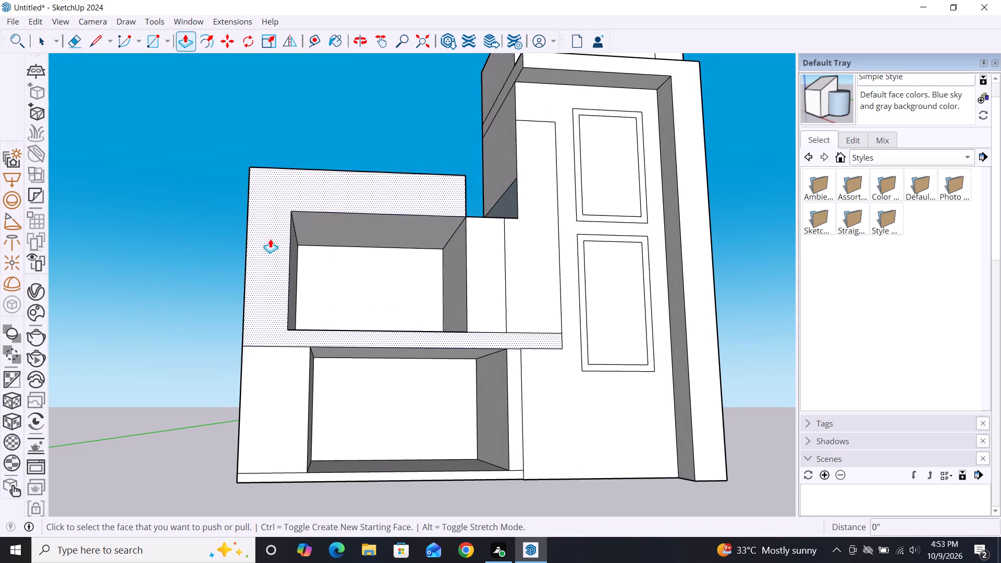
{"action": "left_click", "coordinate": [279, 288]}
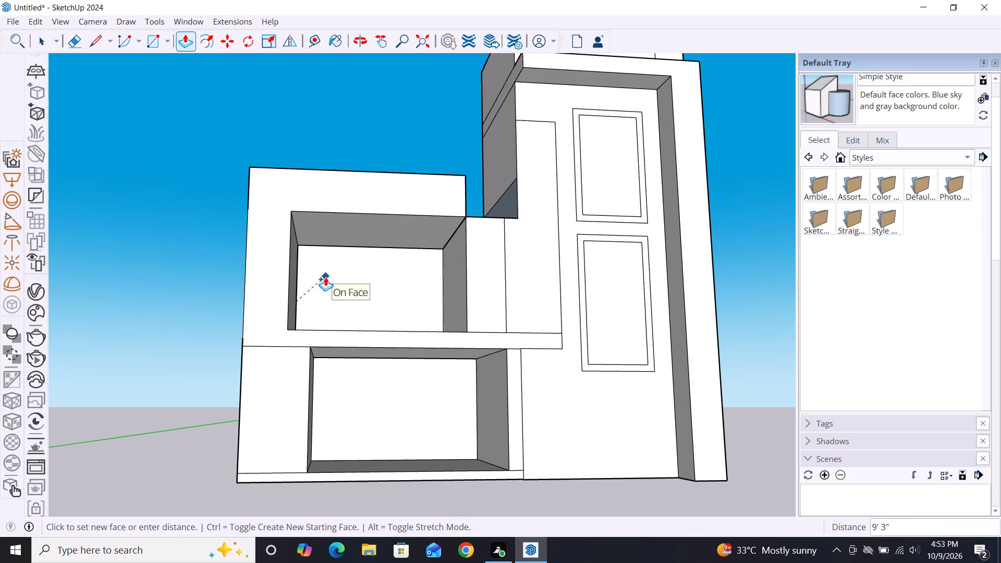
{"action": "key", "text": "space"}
Pull the merged front face of the roof block, outer pillar and mid-slab band outward about 10 1/8".
{"action": "middle_click_drag", "start_coordinate": [381, 322], "coordinate": [368, 359], "text": "alt"}
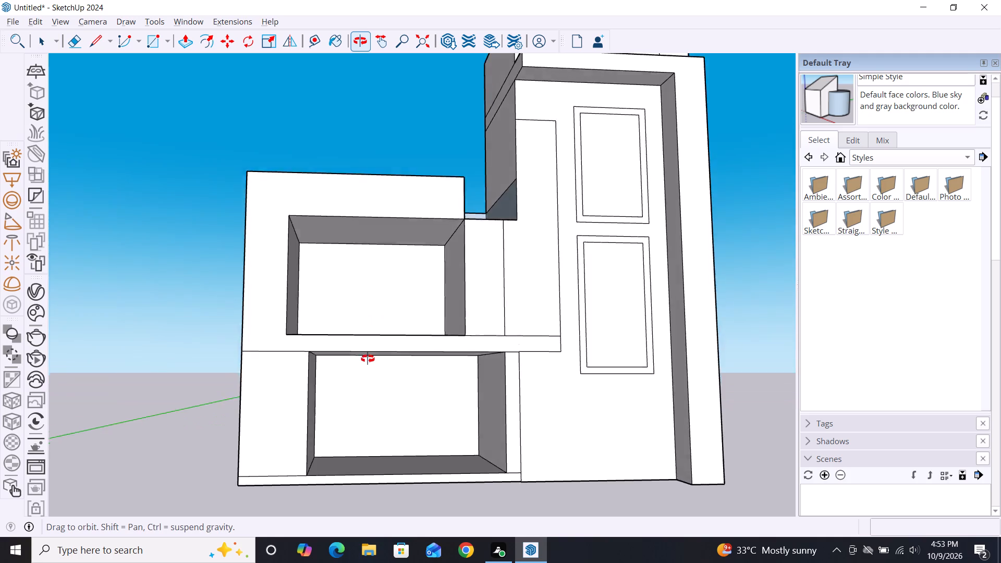
{"action": "middle_click_drag", "start_coordinate": [368, 359], "coordinate": [353, 422], "text": "alt"}
{"action": "key", "text": "p"}
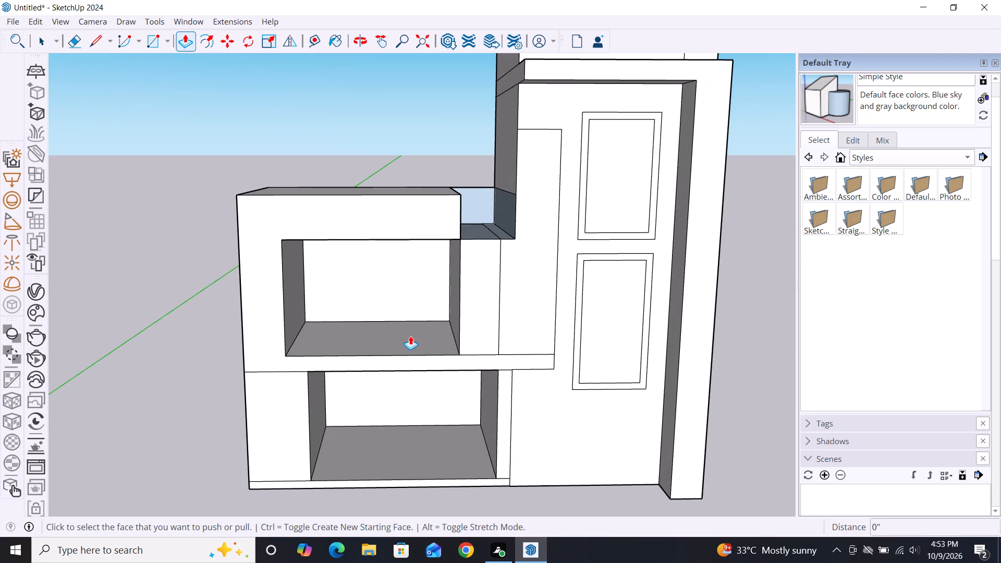
{"action": "left_click", "coordinate": [269, 266]}
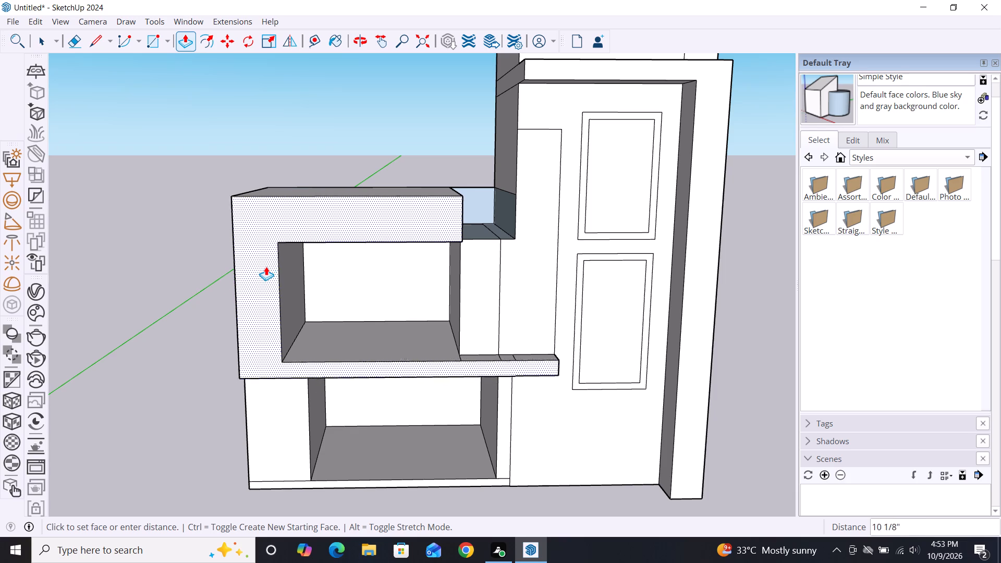
{"action": "left_click", "coordinate": [263, 267]}
{"action": "key", "text": "space"}
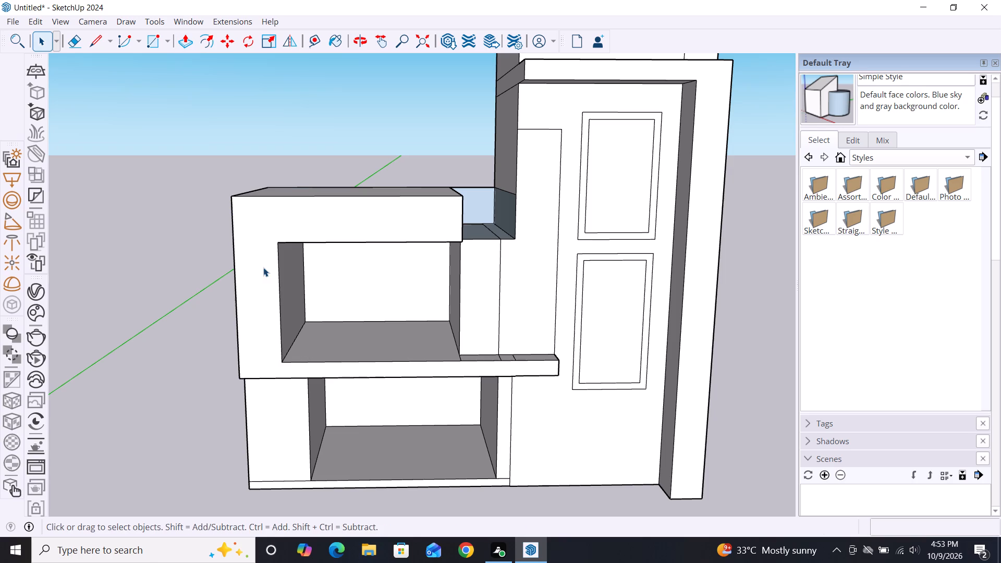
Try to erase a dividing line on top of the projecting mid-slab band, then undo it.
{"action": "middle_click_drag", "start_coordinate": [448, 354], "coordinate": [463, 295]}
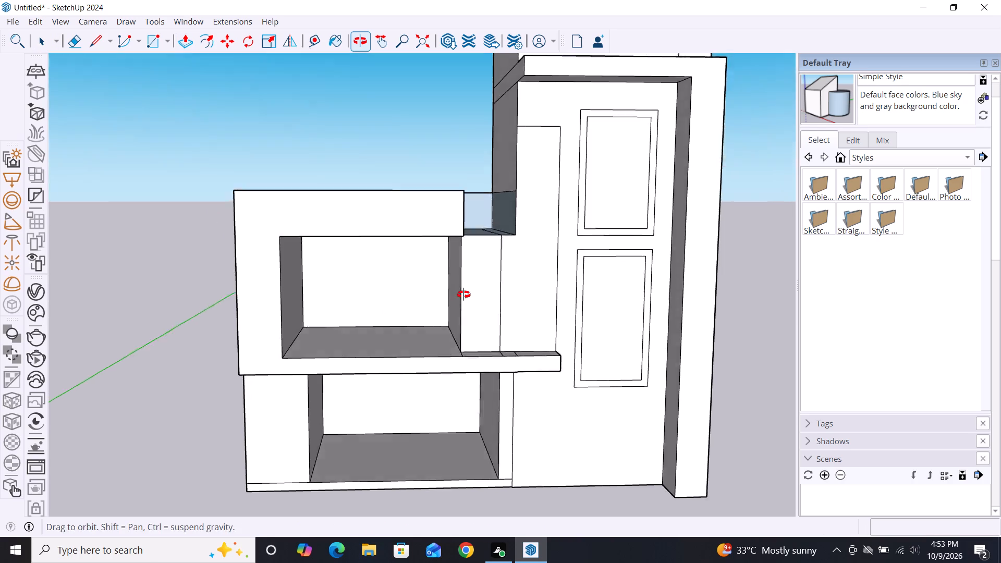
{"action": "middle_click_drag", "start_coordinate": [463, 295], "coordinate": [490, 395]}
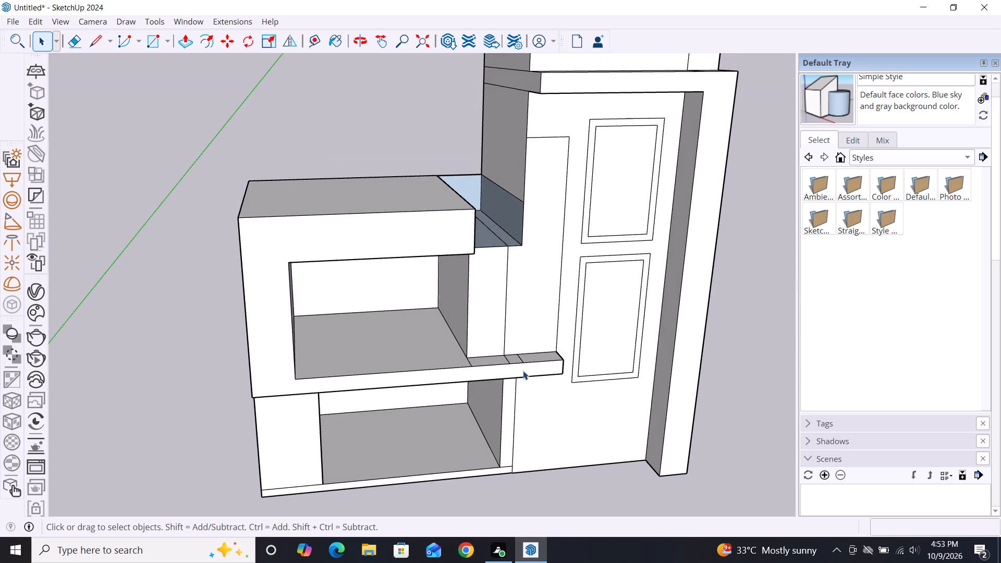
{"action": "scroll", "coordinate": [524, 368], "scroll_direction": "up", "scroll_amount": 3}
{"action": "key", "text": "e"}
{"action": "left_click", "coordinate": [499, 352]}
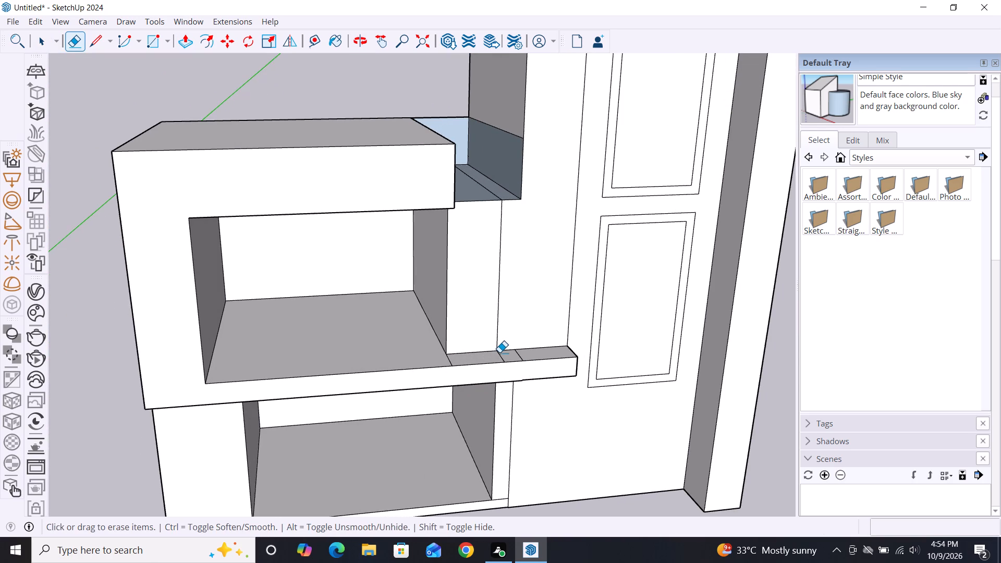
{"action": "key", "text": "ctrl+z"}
Erase two dividing lines on the projecting band's top: the one at the upper opening's edge and the one nearest the free end.
{"action": "scroll", "coordinate": [513, 359], "scroll_direction": "up", "scroll_amount": 2}
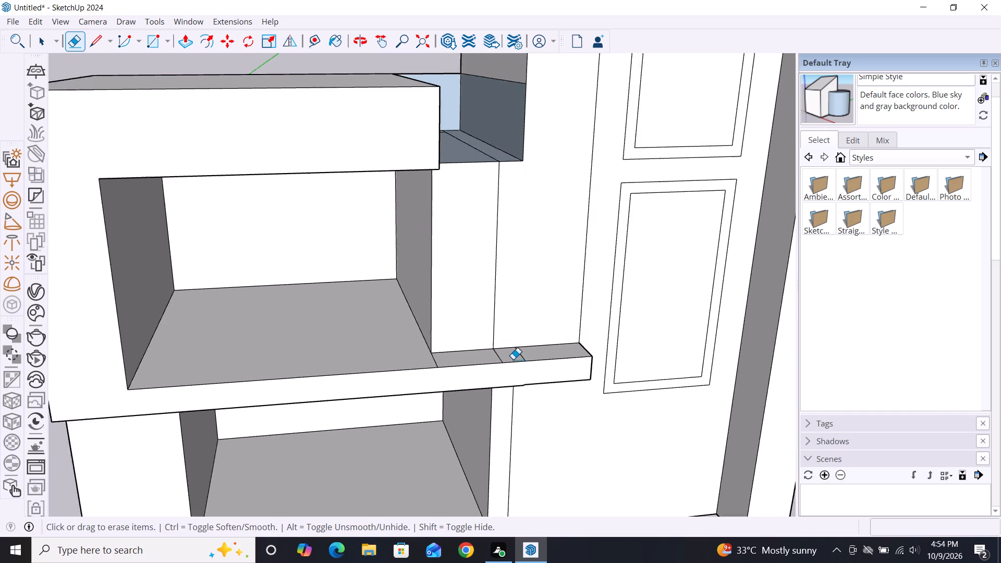
{"action": "scroll", "coordinate": [513, 359], "scroll_direction": "up", "scroll_amount": 8}
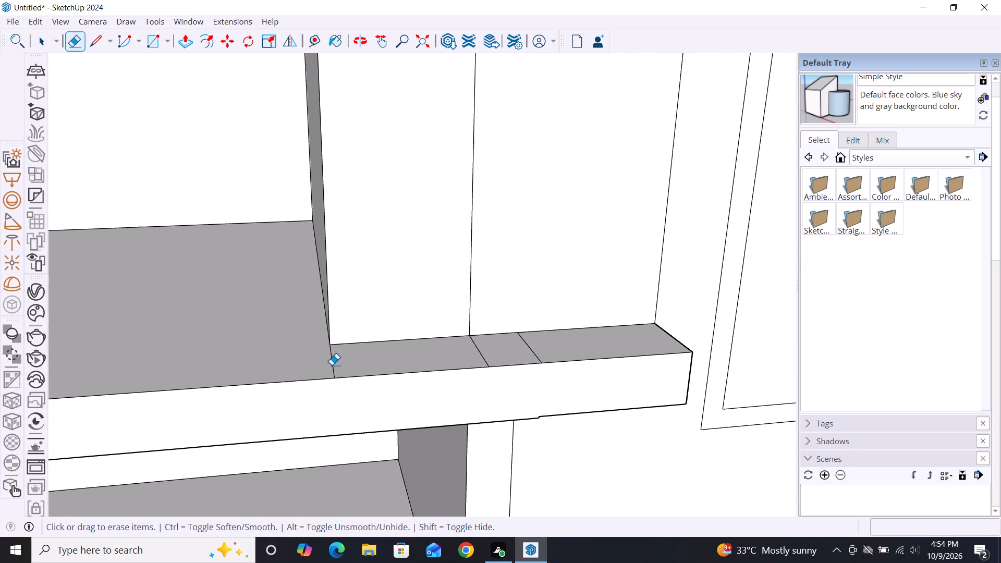
{"action": "left_click", "coordinate": [332, 364]}
{"action": "scroll", "coordinate": [373, 277], "scroll_direction": "down", "scroll_amount": 4}
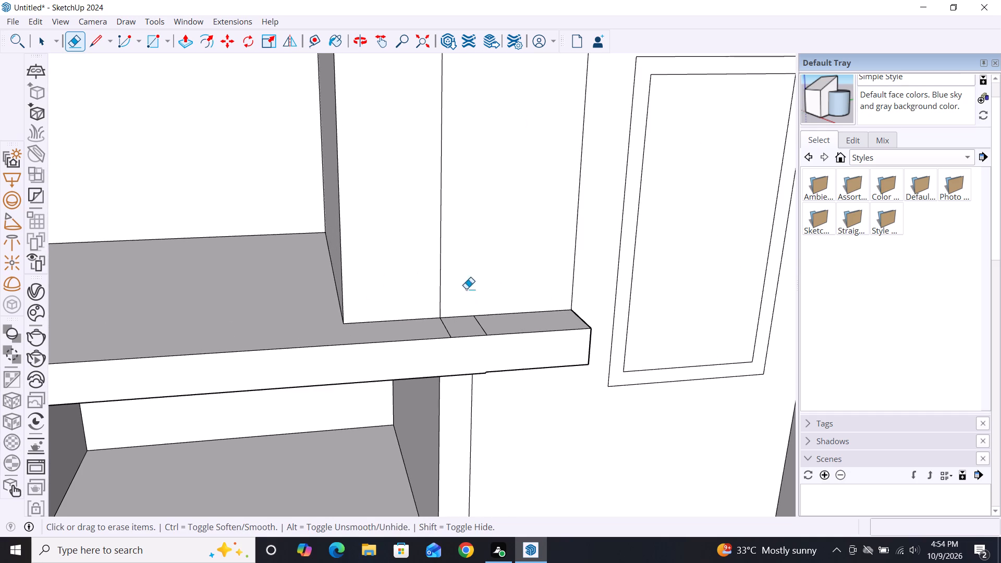
{"action": "left_click", "coordinate": [485, 332]}
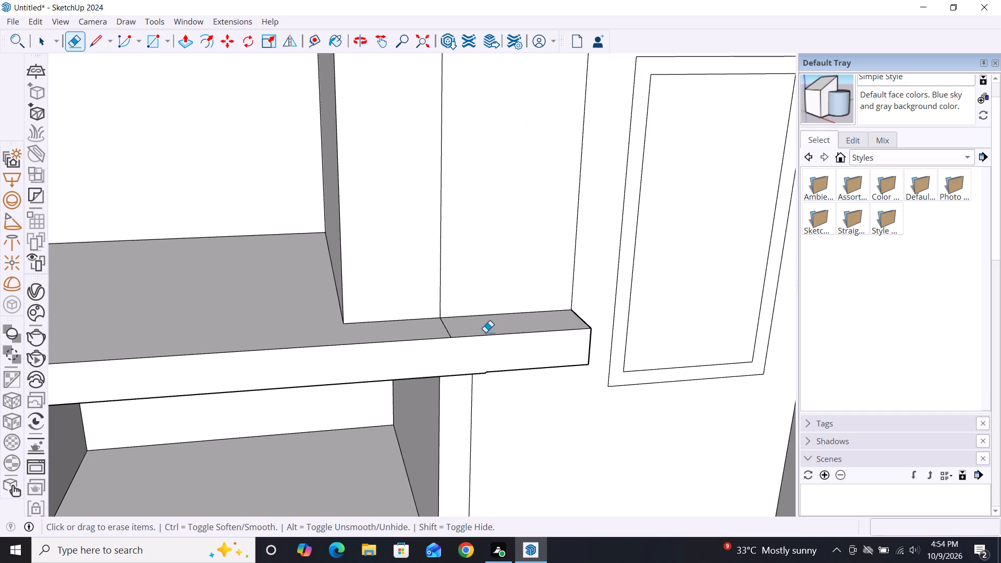
Pull the merged upper-storey front face outward by about a further 1' 5 11/16".
{"action": "scroll", "coordinate": [486, 331], "scroll_direction": "down", "scroll_amount": 4}
{"action": "scroll", "coordinate": [488, 200], "scroll_direction": "down", "scroll_amount": 8}
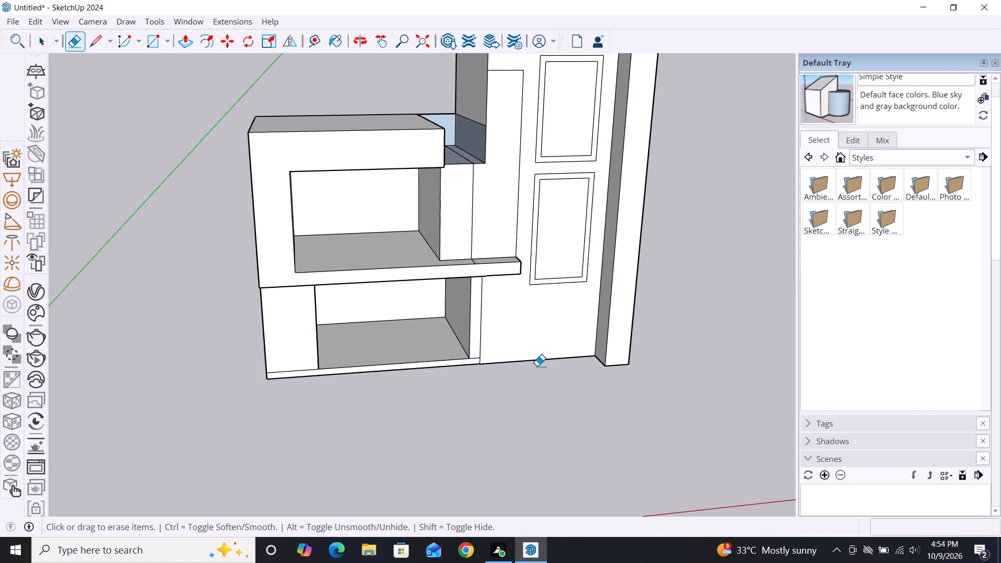
{"action": "middle_click_drag", "start_coordinate": [531, 344], "coordinate": [478, 256]}
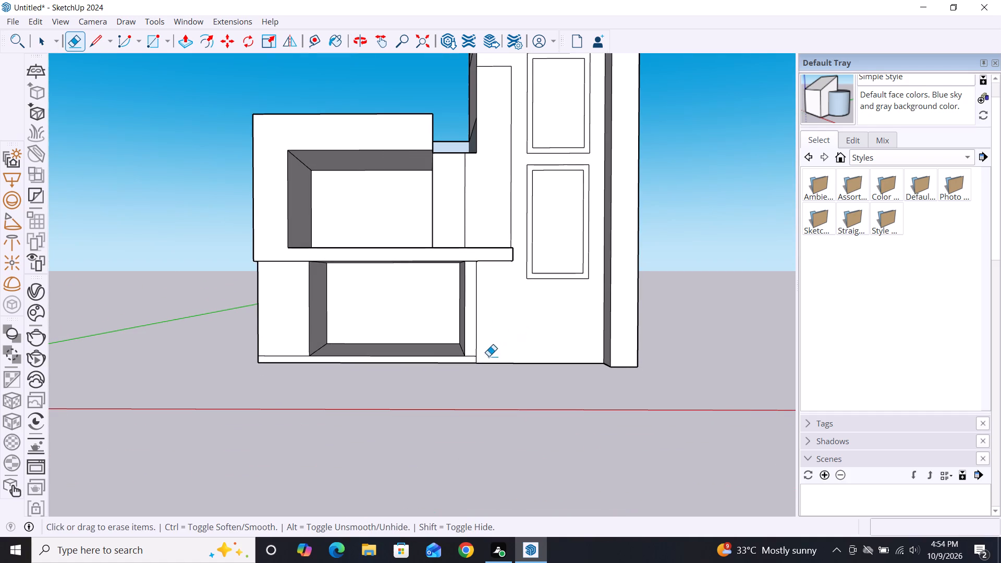
{"action": "scroll", "coordinate": [475, 368], "scroll_direction": "down", "scroll_amount": 3}
{"action": "middle_click_drag", "start_coordinate": [466, 388], "coordinate": [470, 415]}
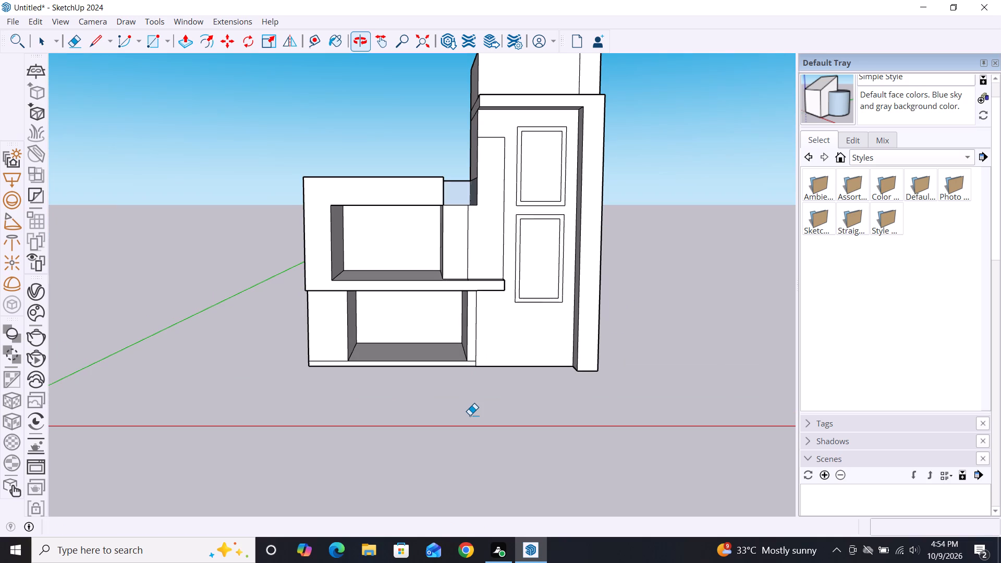
{"action": "scroll", "coordinate": [377, 283], "scroll_direction": "up", "scroll_amount": 2}
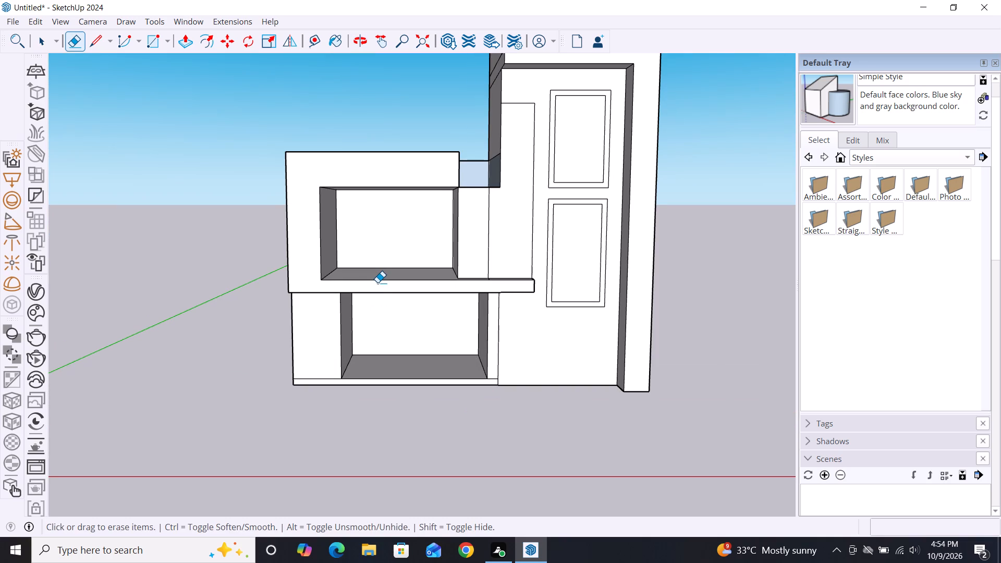
{"action": "key", "text": "p"}
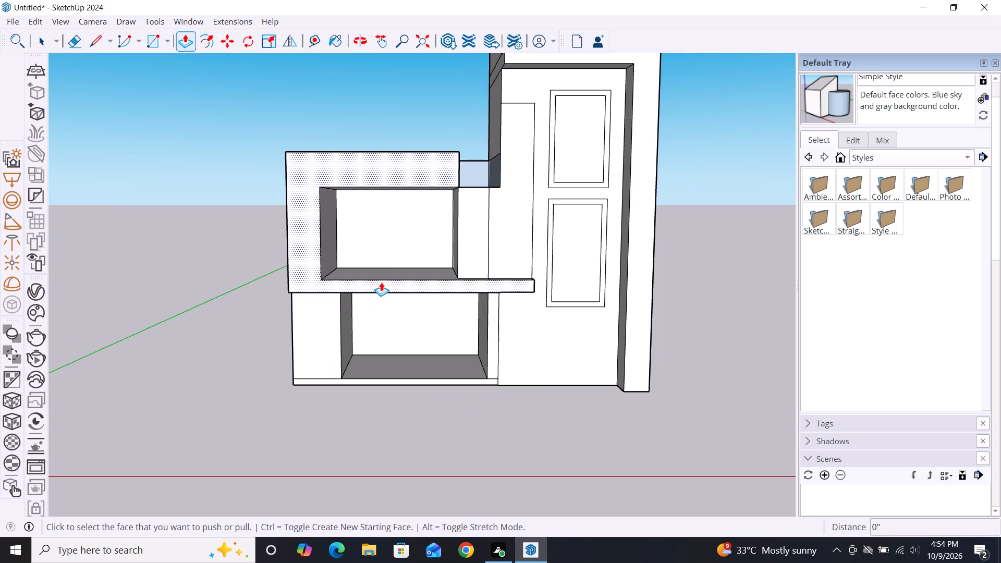
{"action": "left_click", "coordinate": [381, 282]}
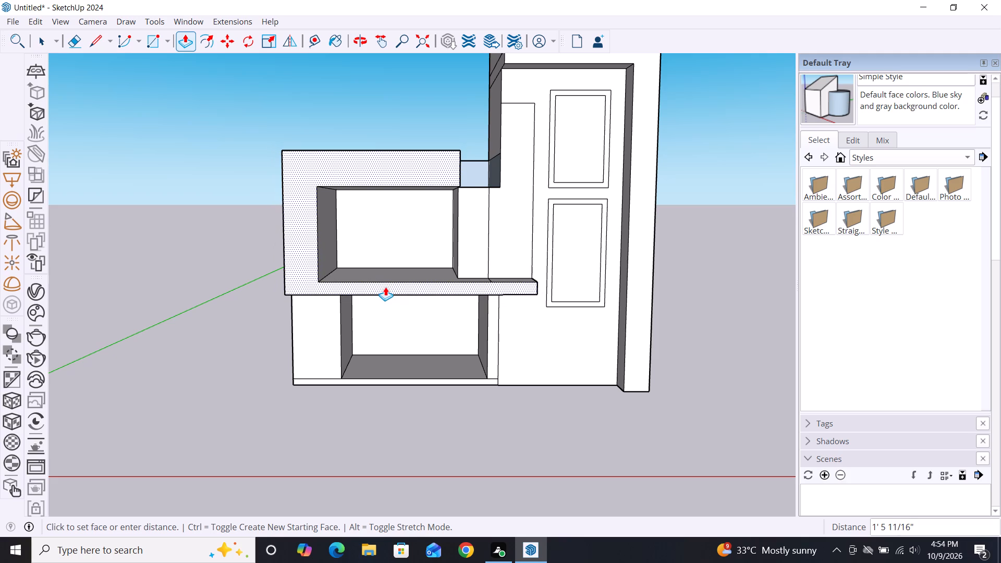
{"action": "left_click", "coordinate": [385, 287]}
{"action": "key", "text": "space"}
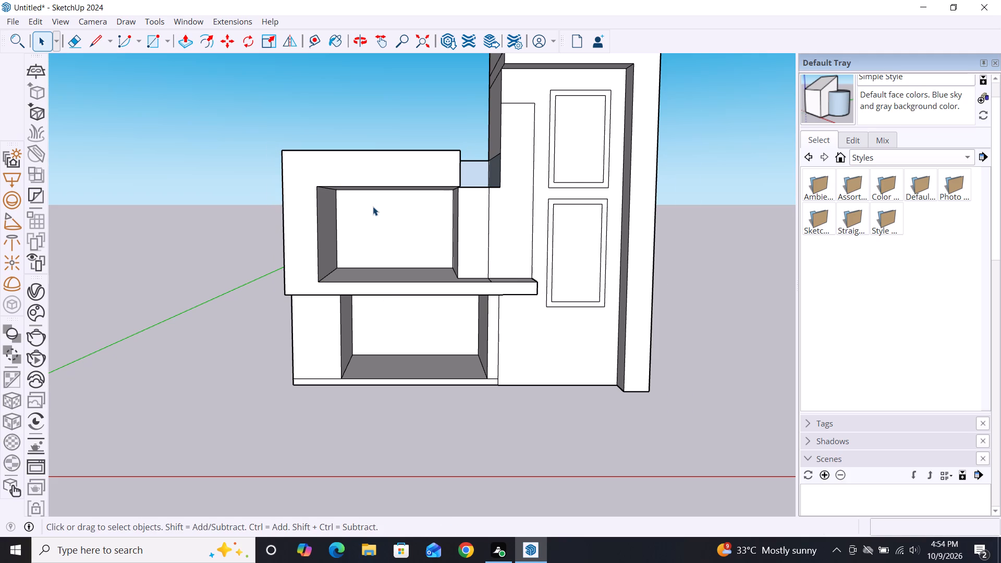
Draw a rectangle about 7 1/8" by 5' 3 5/8" on the raised roof block's front, ending at the edge facing the taller block.
{"action": "scroll", "coordinate": [373, 206], "scroll_direction": "up", "scroll_amount": 3}
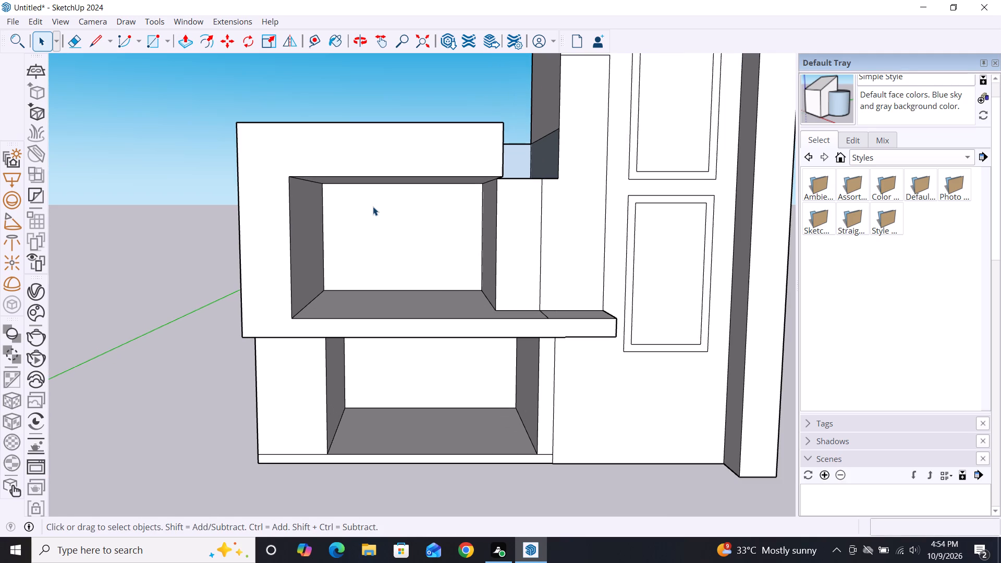
{"action": "scroll", "coordinate": [553, 144], "scroll_direction": "up", "scroll_amount": 2}
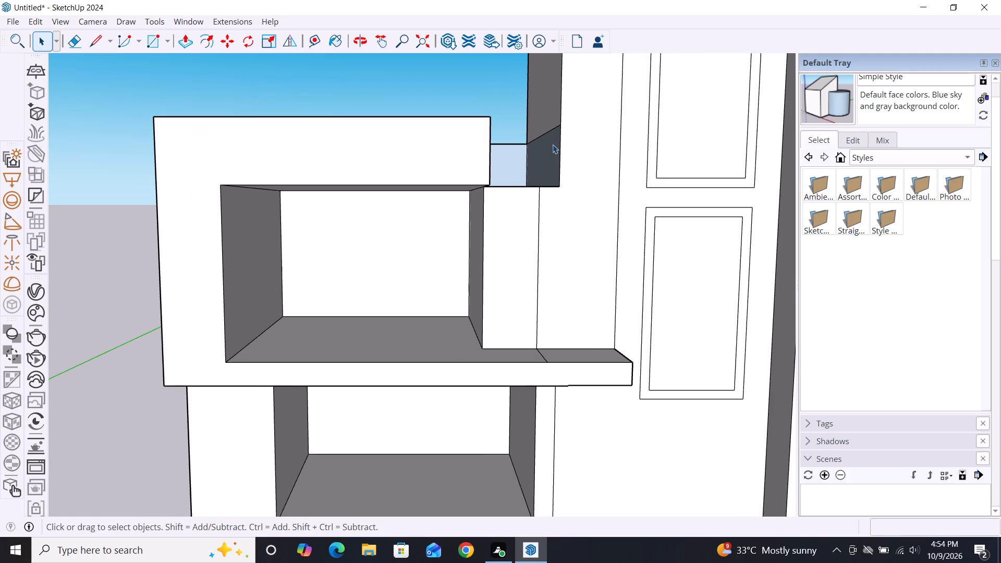
{"action": "key", "text": "r"}
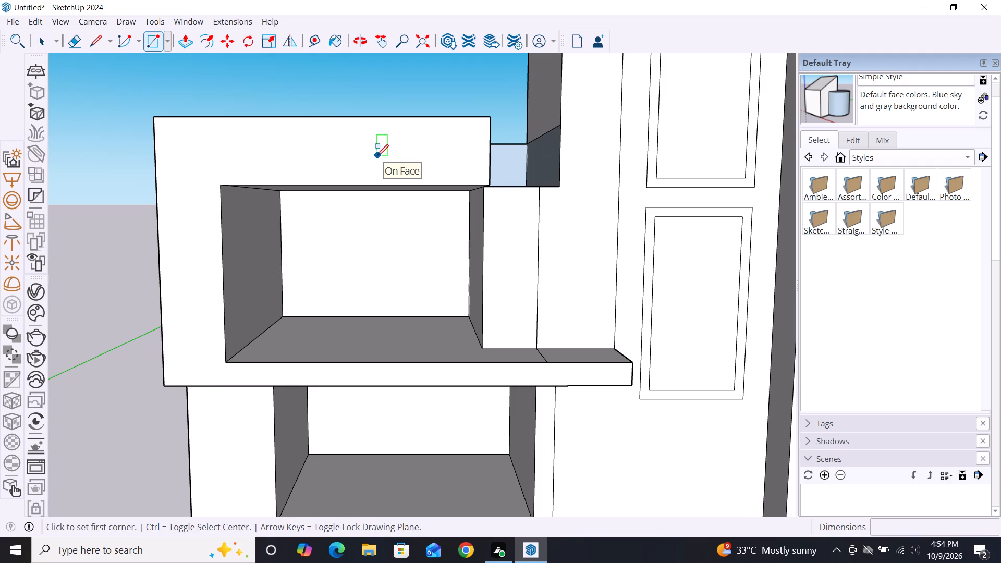
{"action": "left_click", "coordinate": [353, 151]}
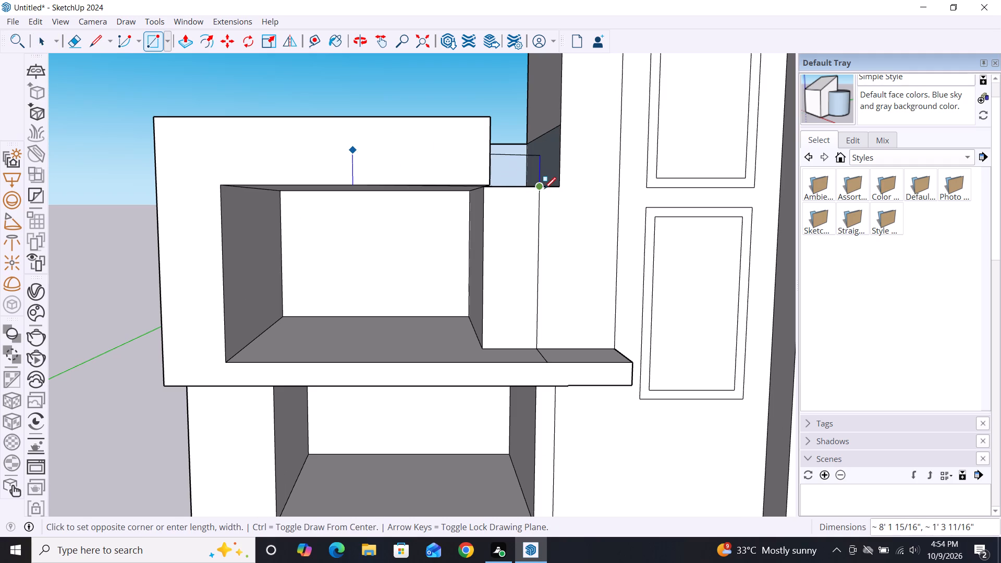
{"action": "double_click", "coordinate": [487, 166]}
{"action": "key", "text": "space"}
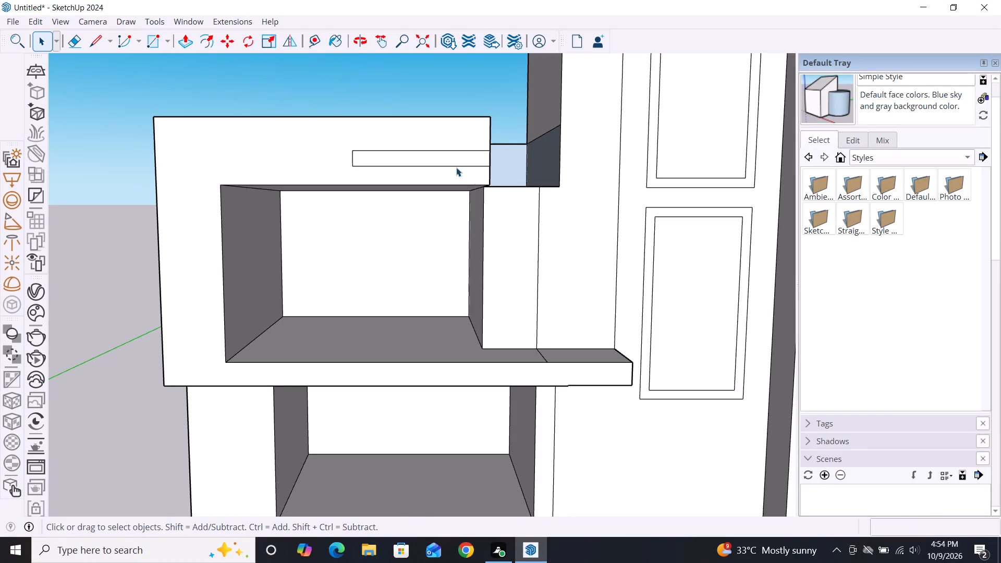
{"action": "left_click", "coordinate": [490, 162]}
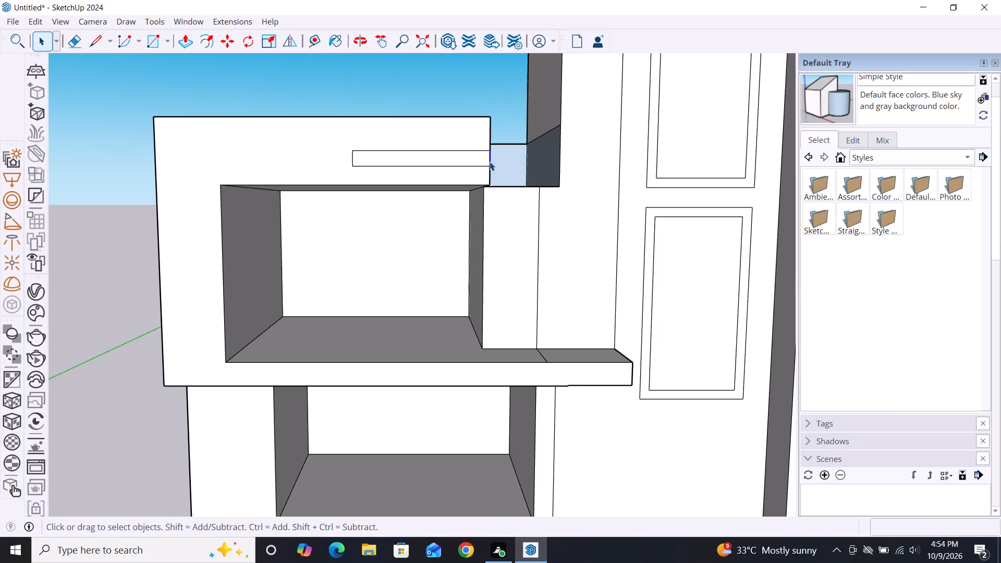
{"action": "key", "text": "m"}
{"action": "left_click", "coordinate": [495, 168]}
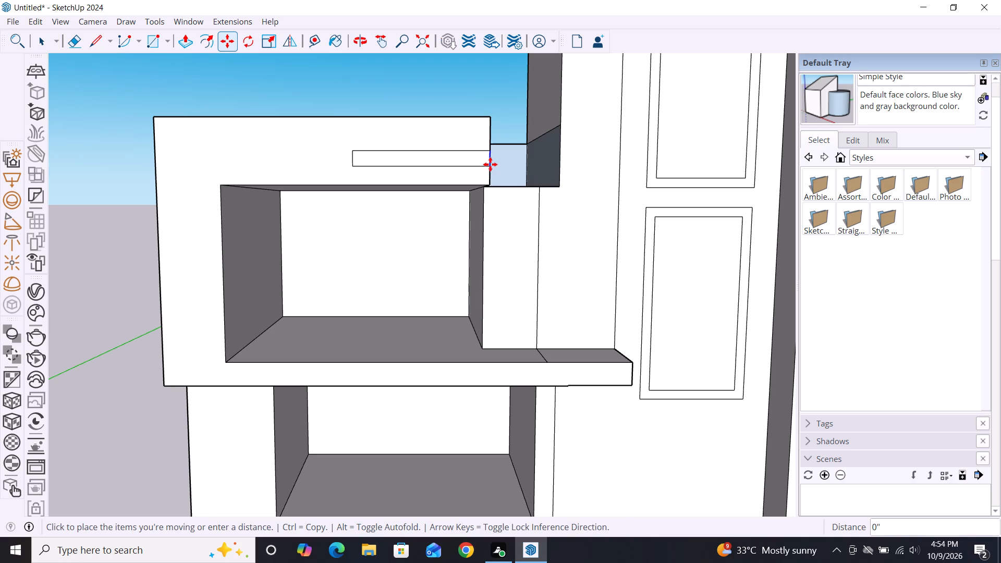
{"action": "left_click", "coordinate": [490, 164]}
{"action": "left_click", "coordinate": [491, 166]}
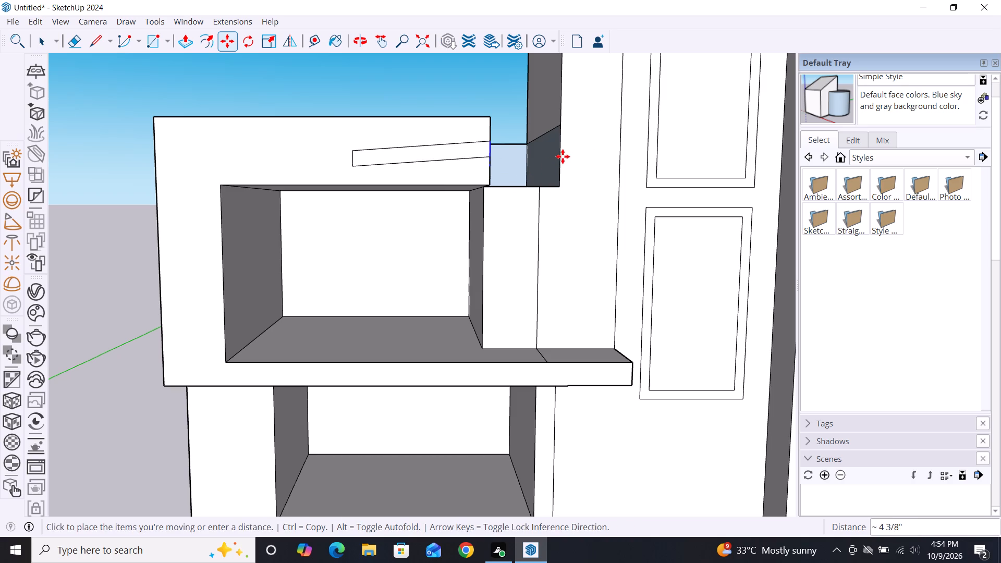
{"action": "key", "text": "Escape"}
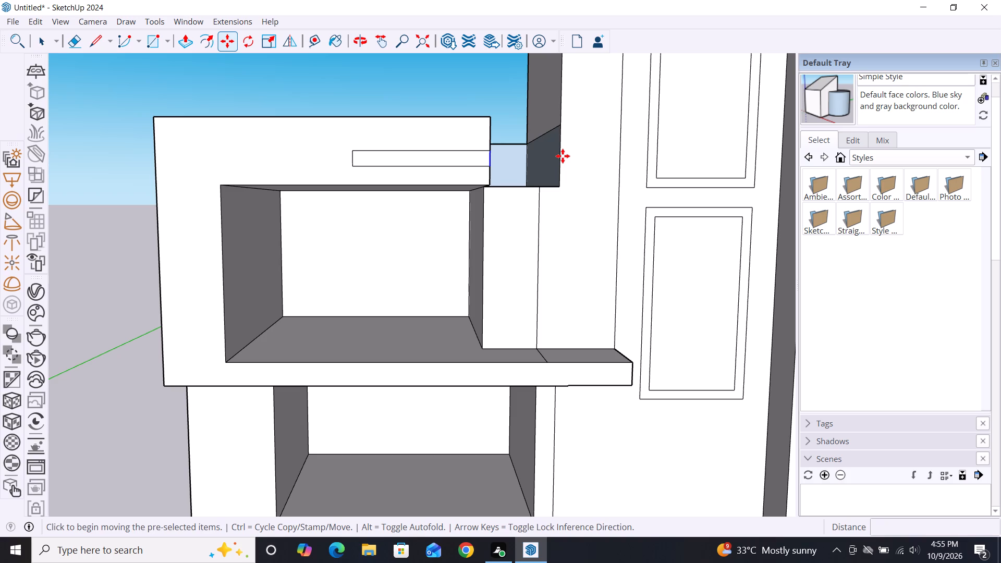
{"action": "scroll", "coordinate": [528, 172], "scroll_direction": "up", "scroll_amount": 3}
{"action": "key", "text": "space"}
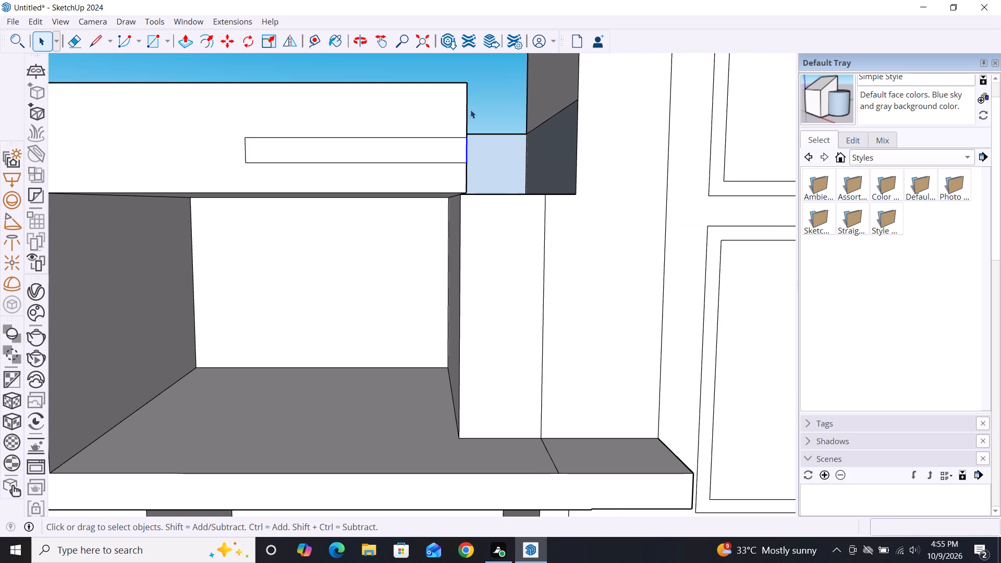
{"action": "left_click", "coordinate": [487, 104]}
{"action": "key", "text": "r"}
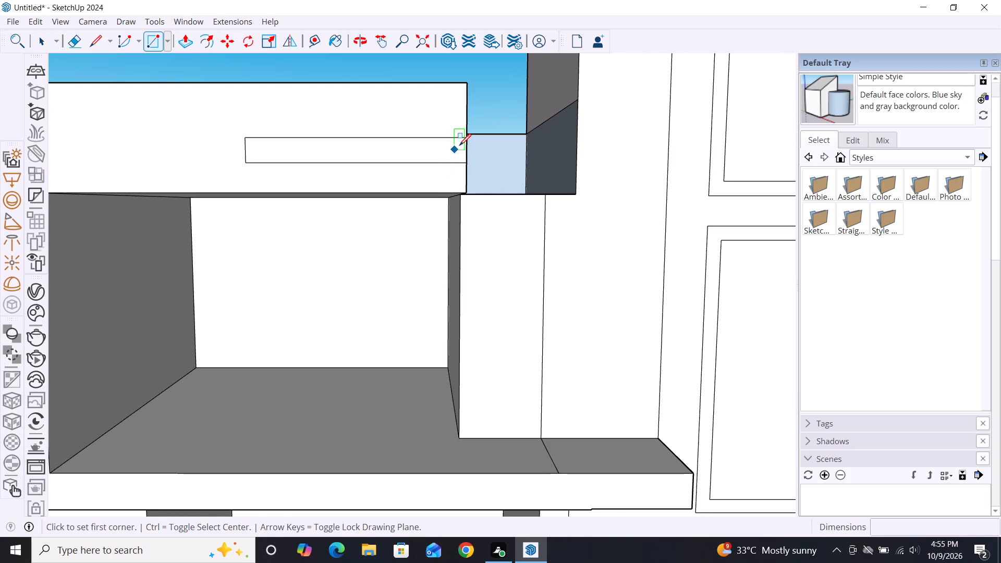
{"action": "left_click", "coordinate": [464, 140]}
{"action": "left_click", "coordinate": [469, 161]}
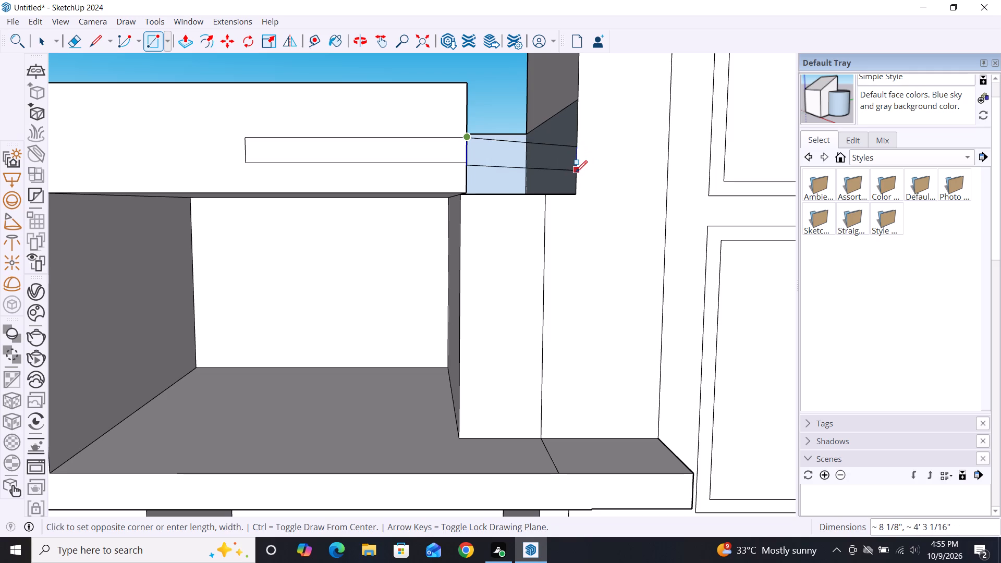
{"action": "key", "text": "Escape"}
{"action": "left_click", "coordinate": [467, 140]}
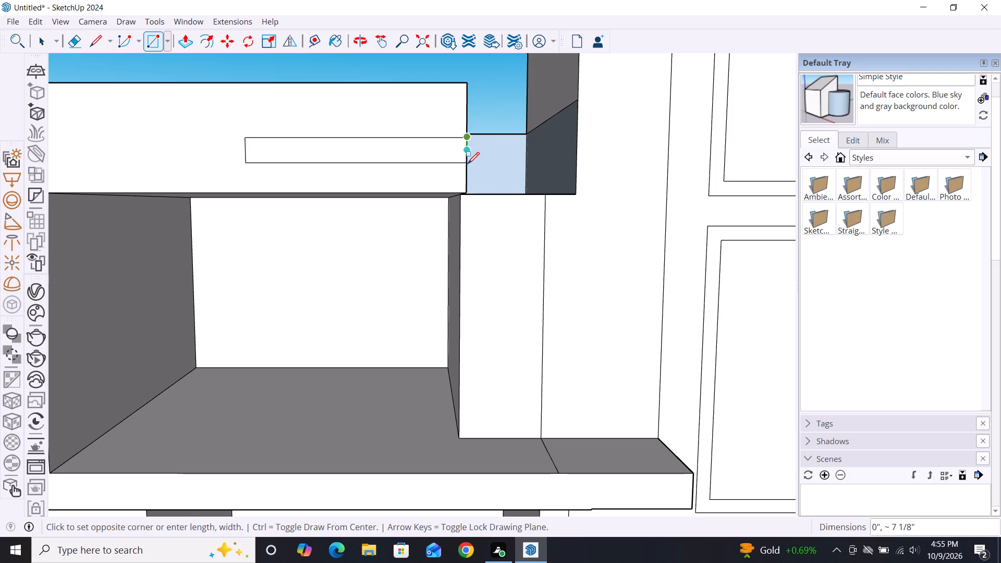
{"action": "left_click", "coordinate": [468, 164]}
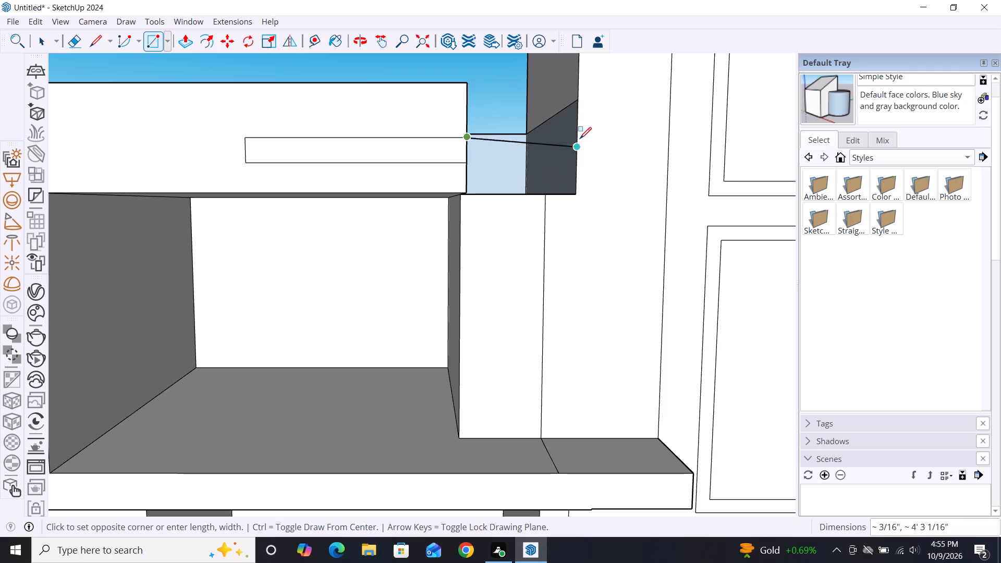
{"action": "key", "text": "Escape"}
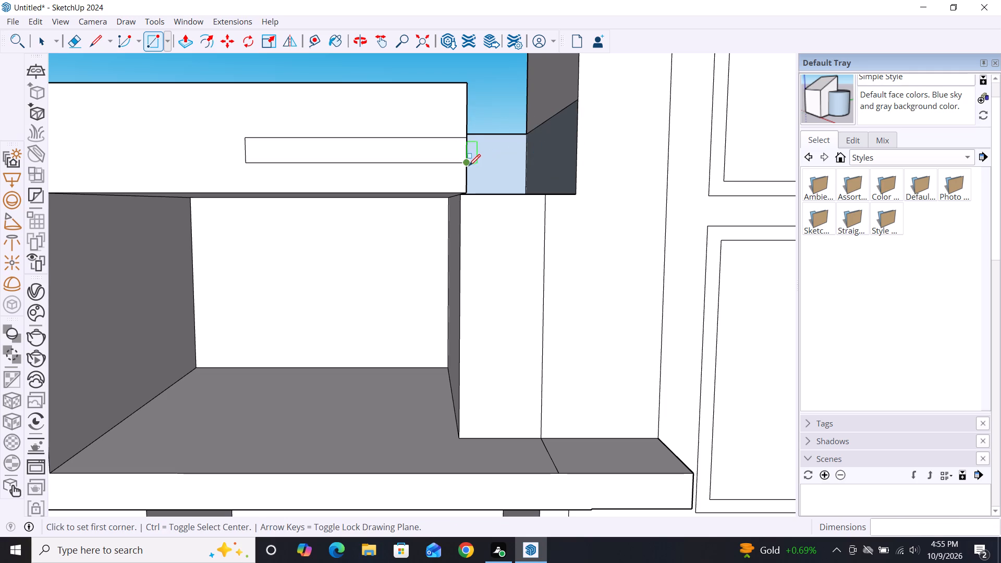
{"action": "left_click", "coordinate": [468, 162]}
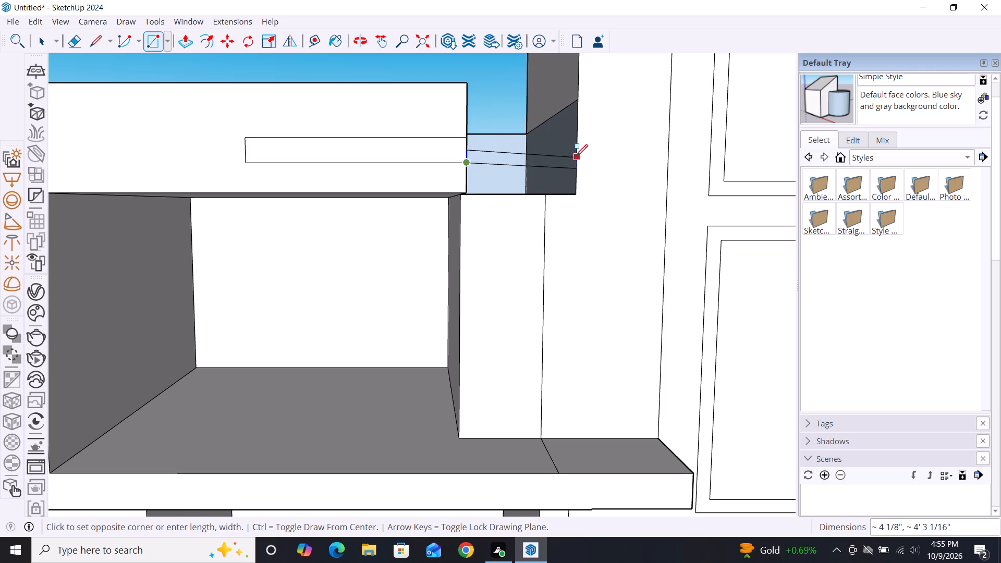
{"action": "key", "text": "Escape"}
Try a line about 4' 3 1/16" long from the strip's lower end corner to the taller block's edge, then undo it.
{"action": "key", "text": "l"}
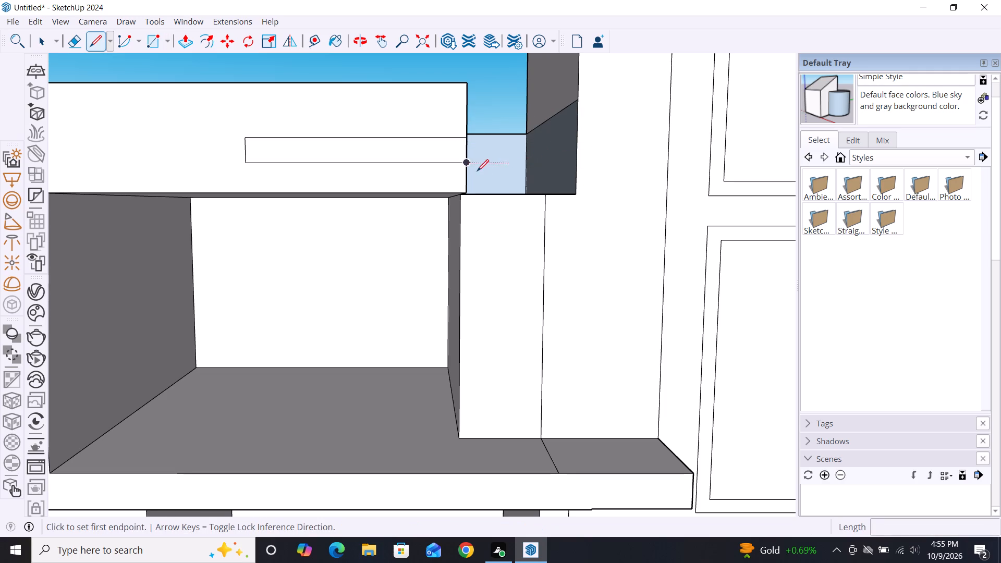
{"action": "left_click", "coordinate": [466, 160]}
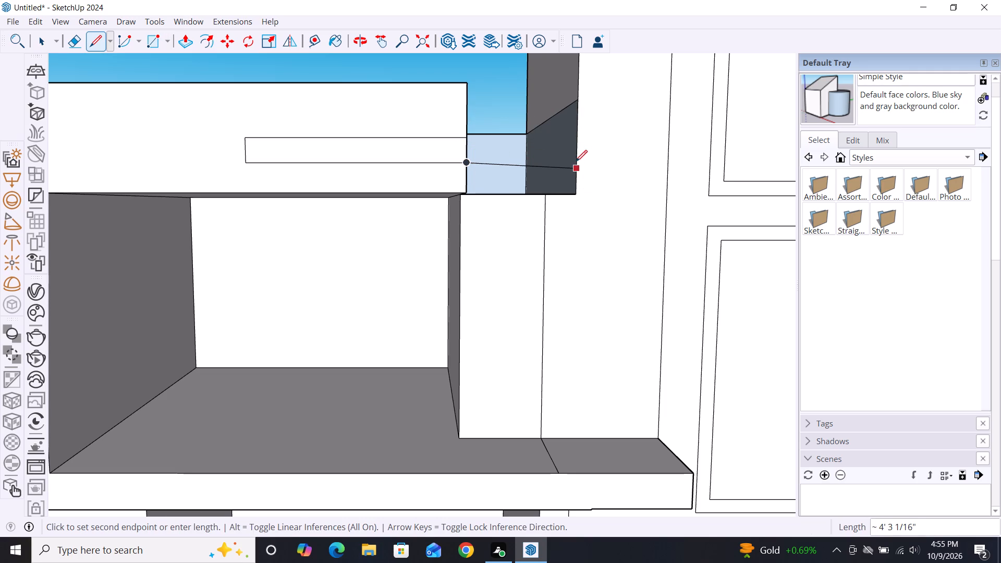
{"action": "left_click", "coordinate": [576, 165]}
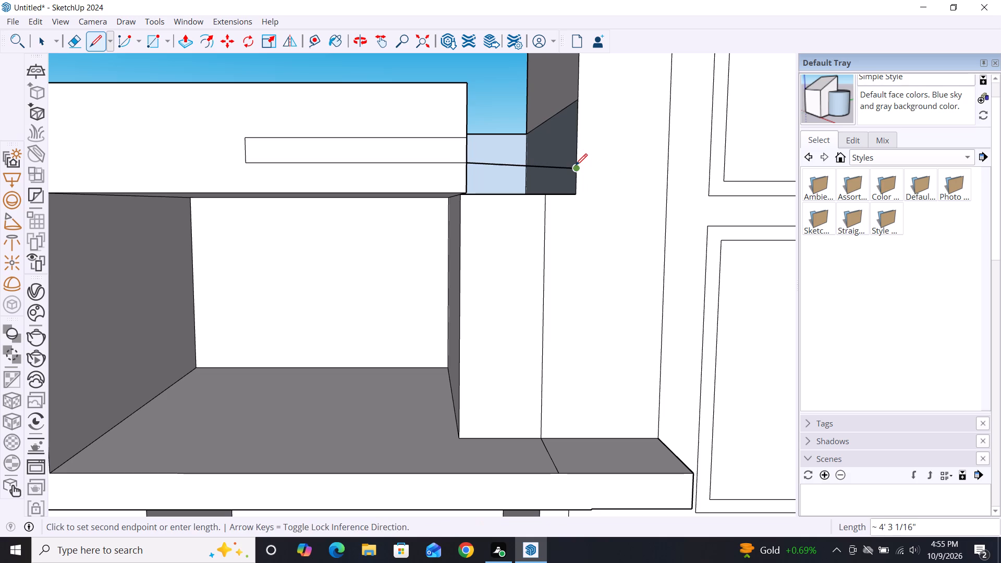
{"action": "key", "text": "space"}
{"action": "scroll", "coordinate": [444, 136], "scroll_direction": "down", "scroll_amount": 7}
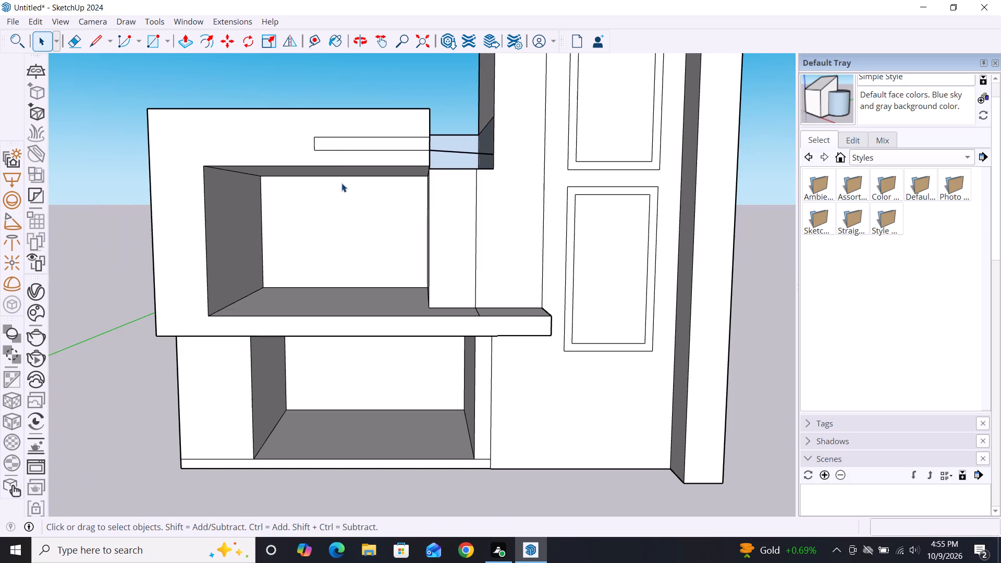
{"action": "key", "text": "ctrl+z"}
Undo the strip rectangle drawn on the raised roof block's front.
{"action": "scroll", "coordinate": [455, 146], "scroll_direction": "up", "scroll_amount": 6}
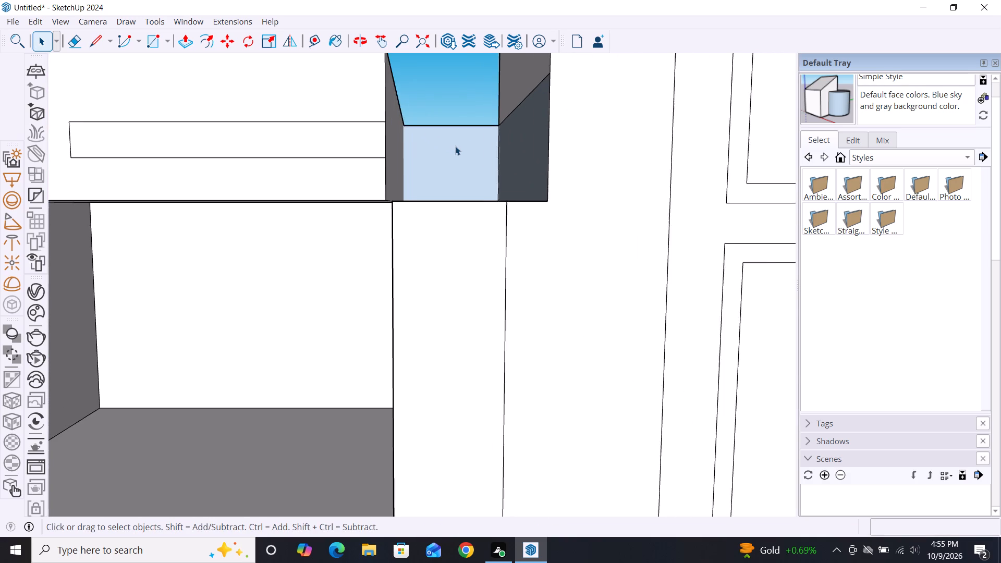
{"action": "scroll", "coordinate": [455, 146], "scroll_direction": "up", "scroll_amount": 1}
{"action": "key", "text": "l"}
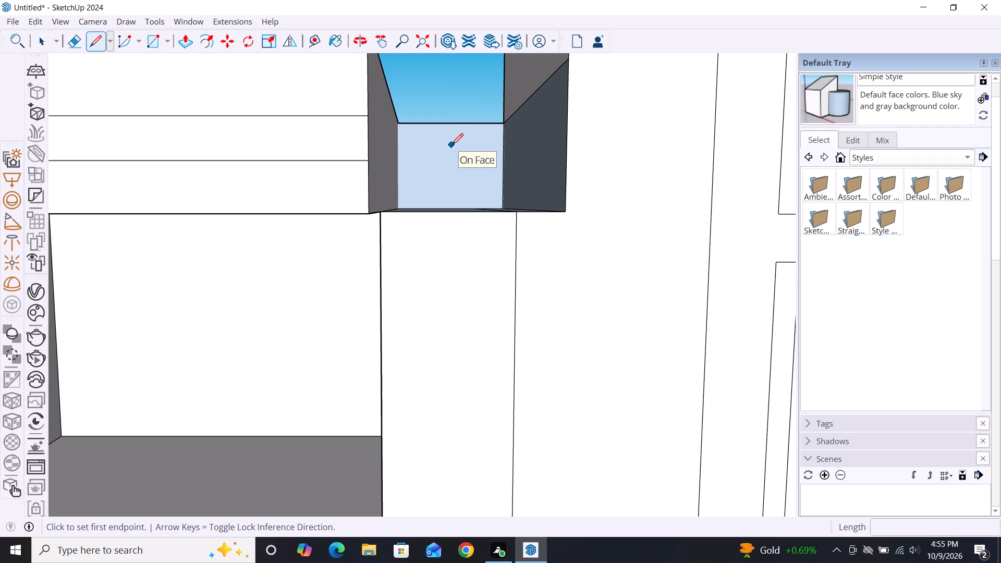
{"action": "scroll", "coordinate": [368, 179], "scroll_direction": "down", "scroll_amount": 6}
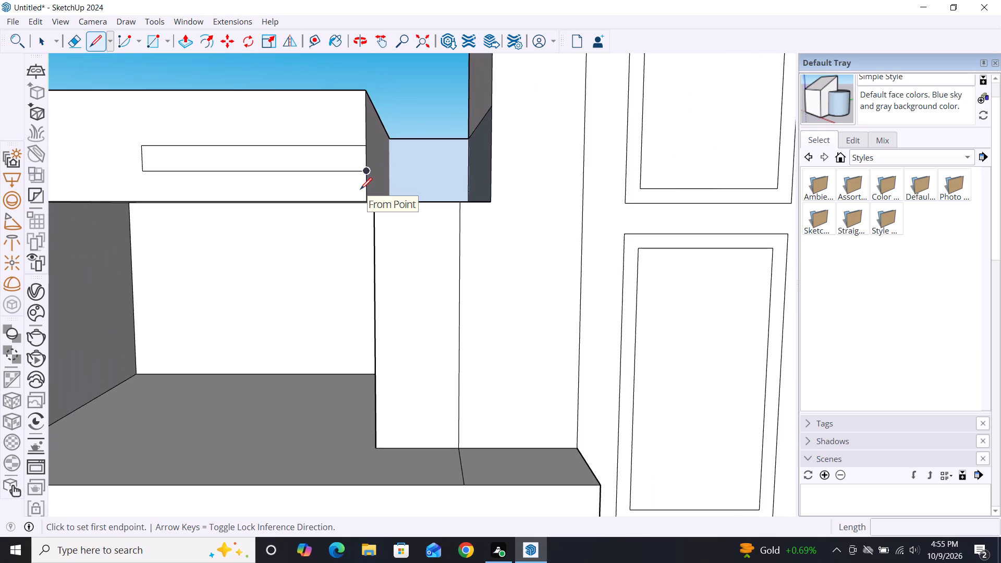
{"action": "scroll", "coordinate": [350, 190], "scroll_direction": "down", "scroll_amount": 2}
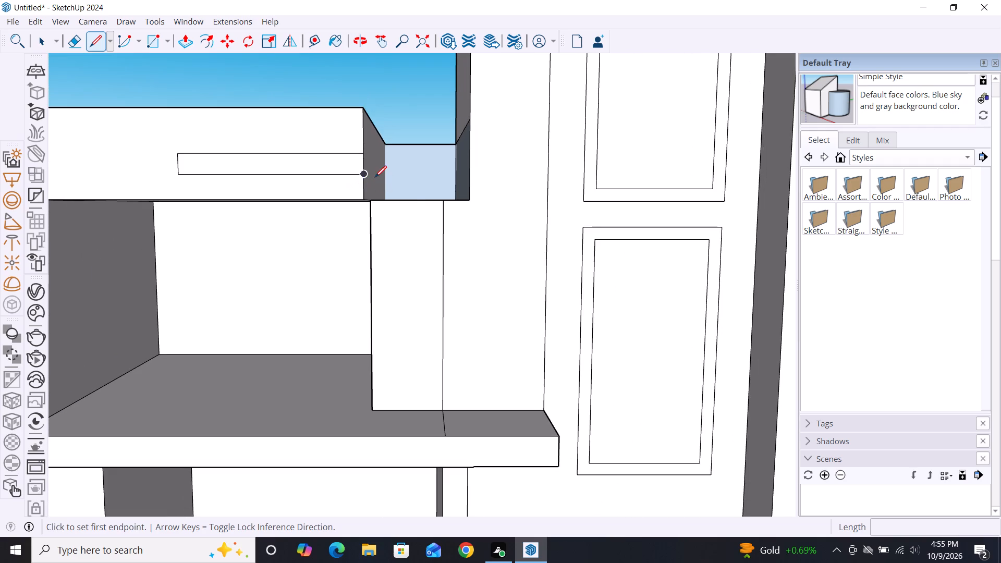
{"action": "key", "text": "ctrl+z"}
{"action": "key", "text": "ctrl+z"}
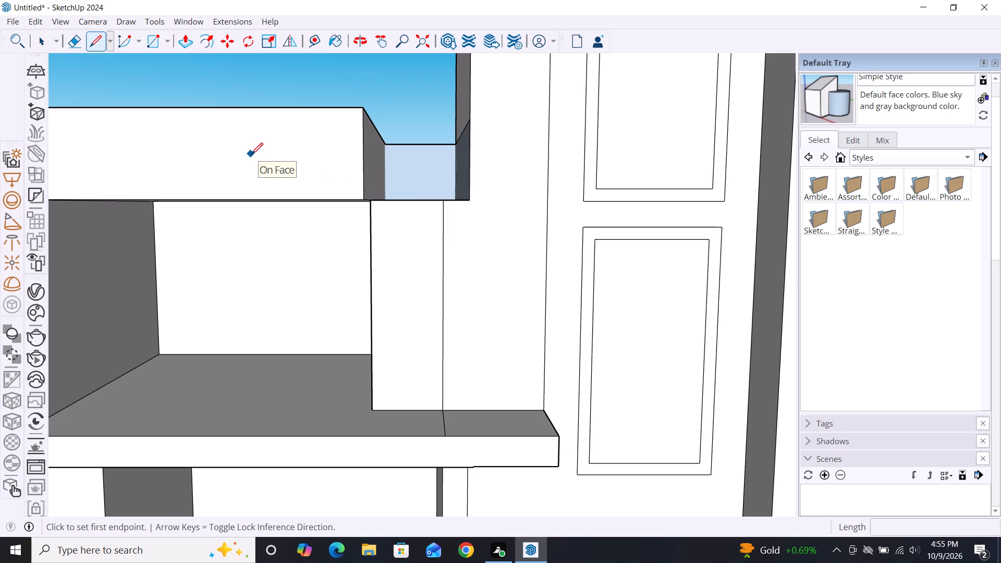
Draw a rectangle about 8 3/8" by 9' 1/2" on the raised roof block's front, ending at the edge facing the taller block.
{"action": "key", "text": "r"}
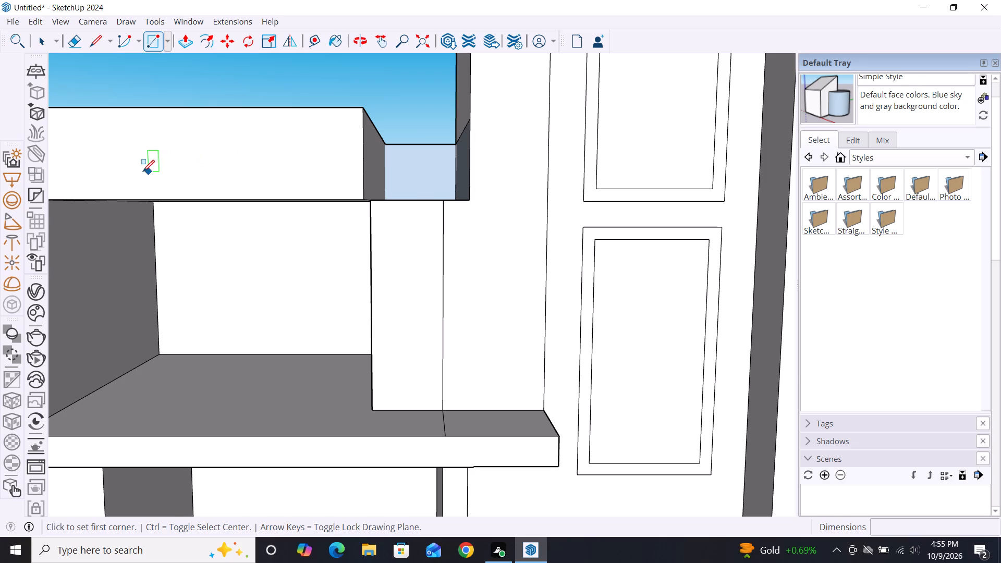
{"action": "scroll", "coordinate": [425, 195], "scroll_direction": "down", "scroll_amount": 5}
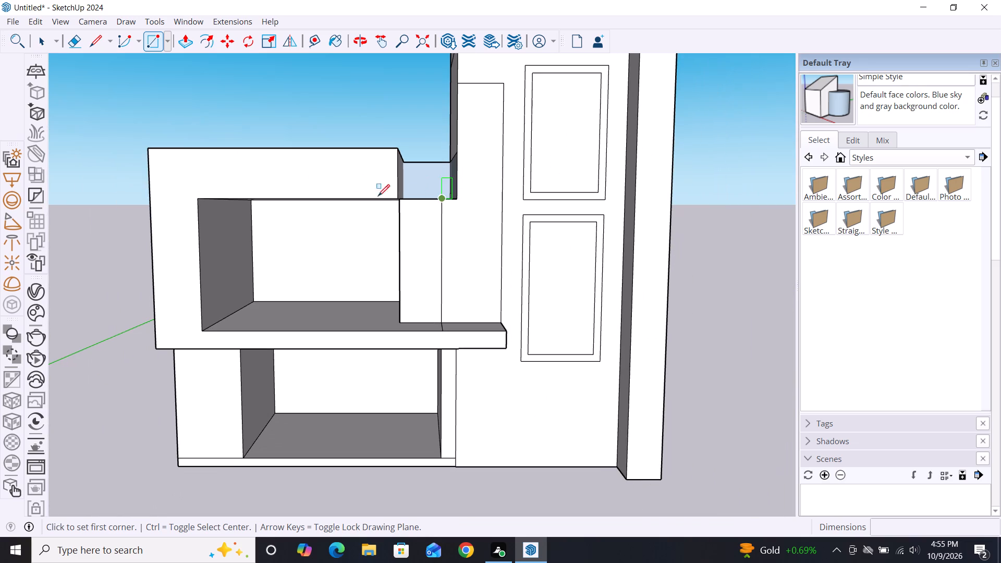
{"action": "double_click", "coordinate": [224, 177]}
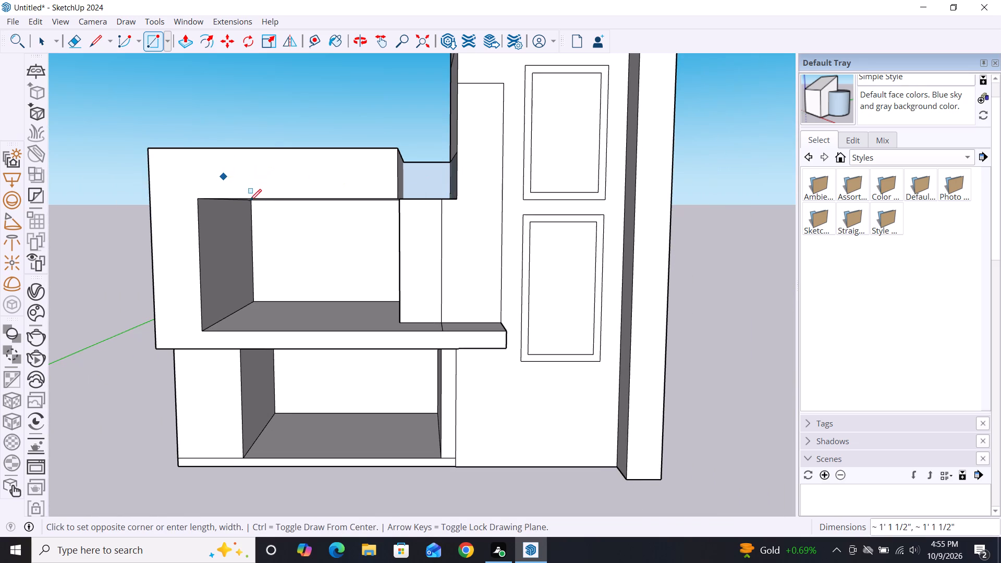
{"action": "left_click", "coordinate": [396, 191]}
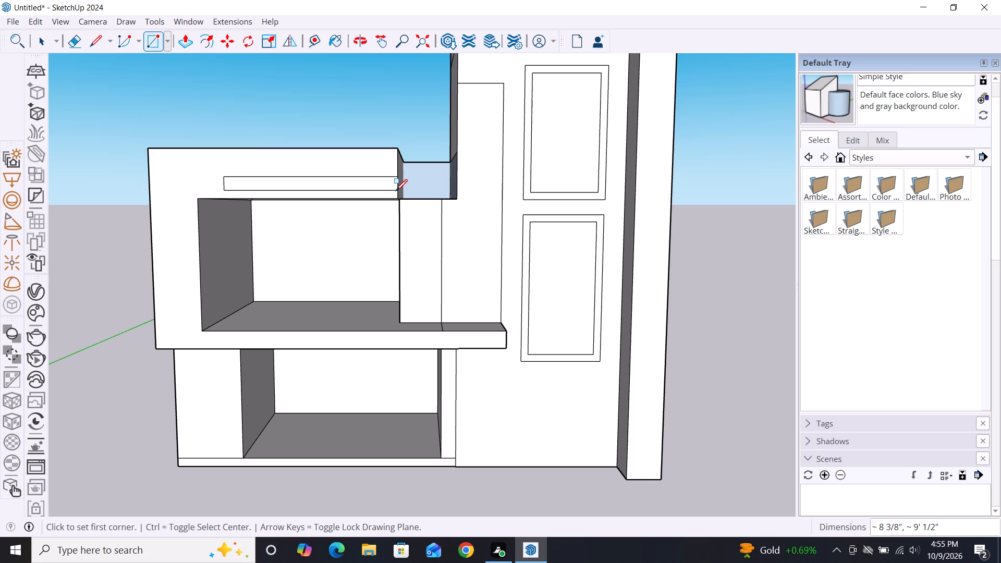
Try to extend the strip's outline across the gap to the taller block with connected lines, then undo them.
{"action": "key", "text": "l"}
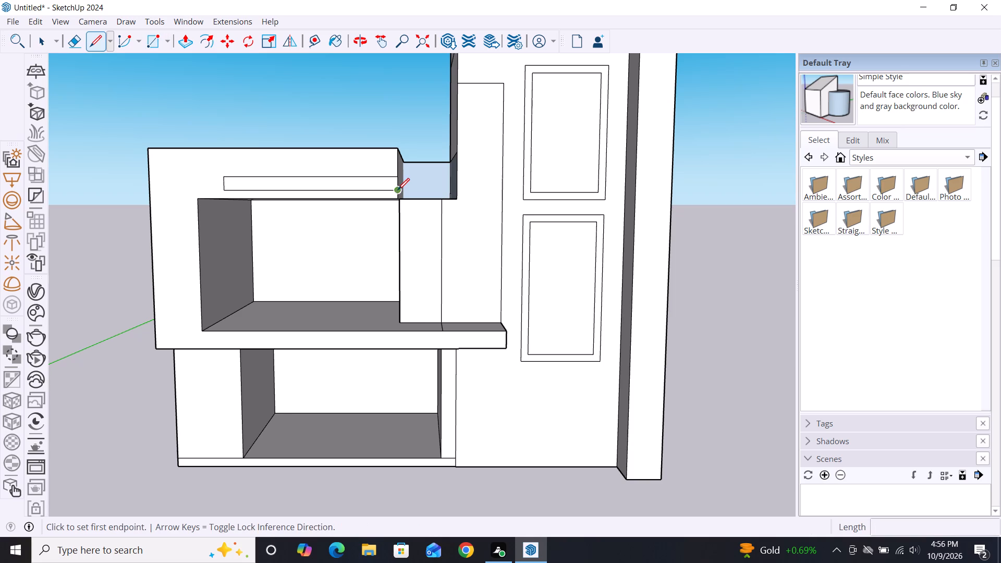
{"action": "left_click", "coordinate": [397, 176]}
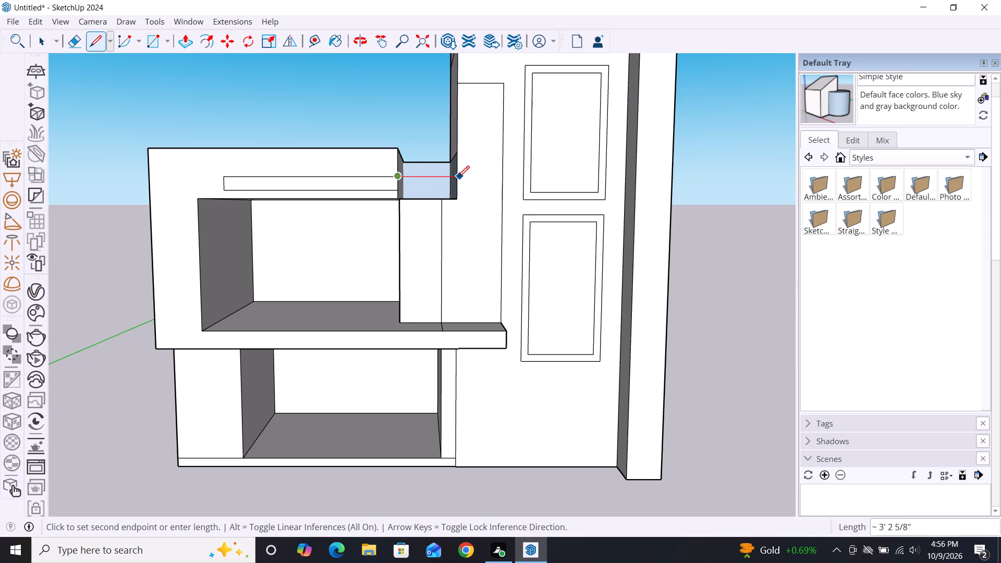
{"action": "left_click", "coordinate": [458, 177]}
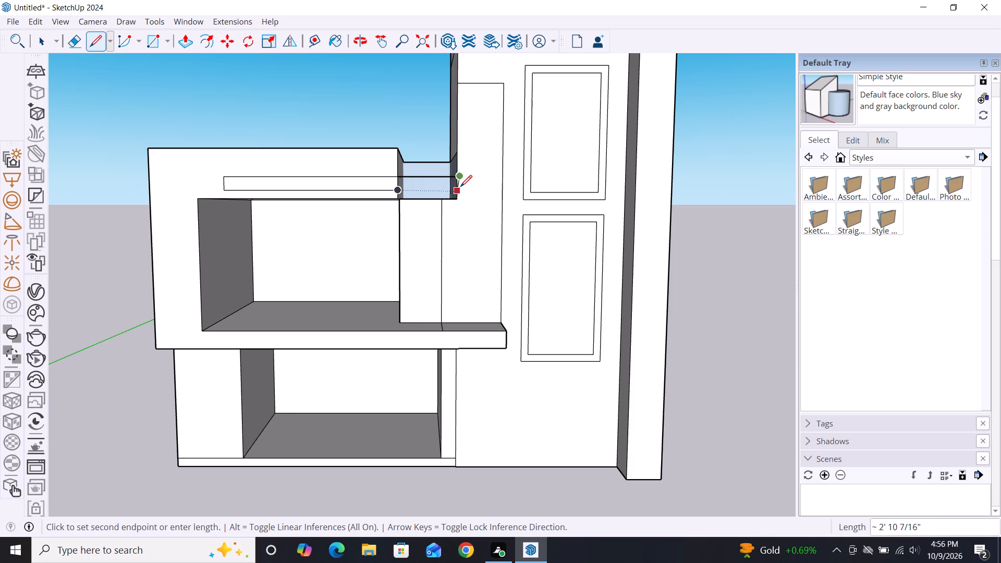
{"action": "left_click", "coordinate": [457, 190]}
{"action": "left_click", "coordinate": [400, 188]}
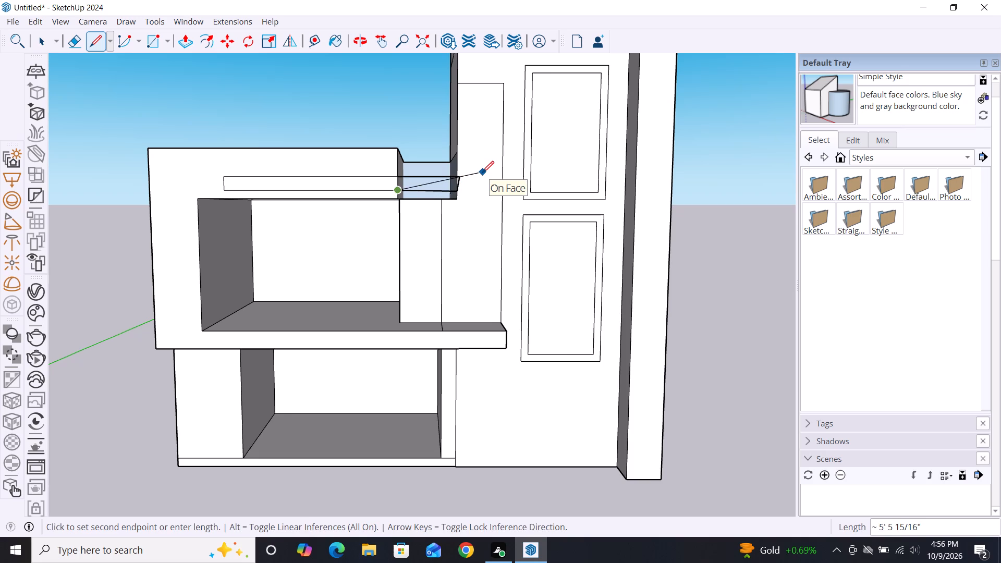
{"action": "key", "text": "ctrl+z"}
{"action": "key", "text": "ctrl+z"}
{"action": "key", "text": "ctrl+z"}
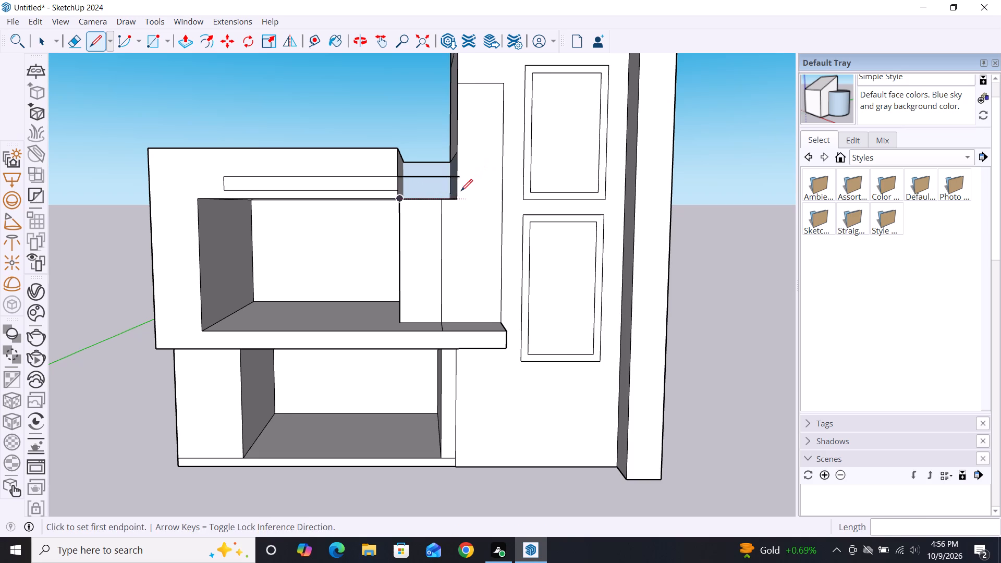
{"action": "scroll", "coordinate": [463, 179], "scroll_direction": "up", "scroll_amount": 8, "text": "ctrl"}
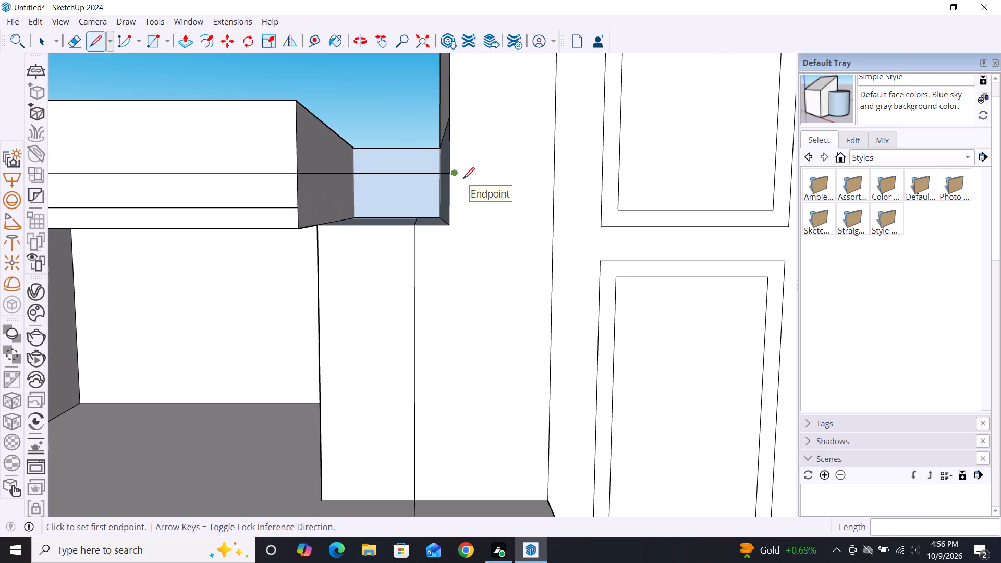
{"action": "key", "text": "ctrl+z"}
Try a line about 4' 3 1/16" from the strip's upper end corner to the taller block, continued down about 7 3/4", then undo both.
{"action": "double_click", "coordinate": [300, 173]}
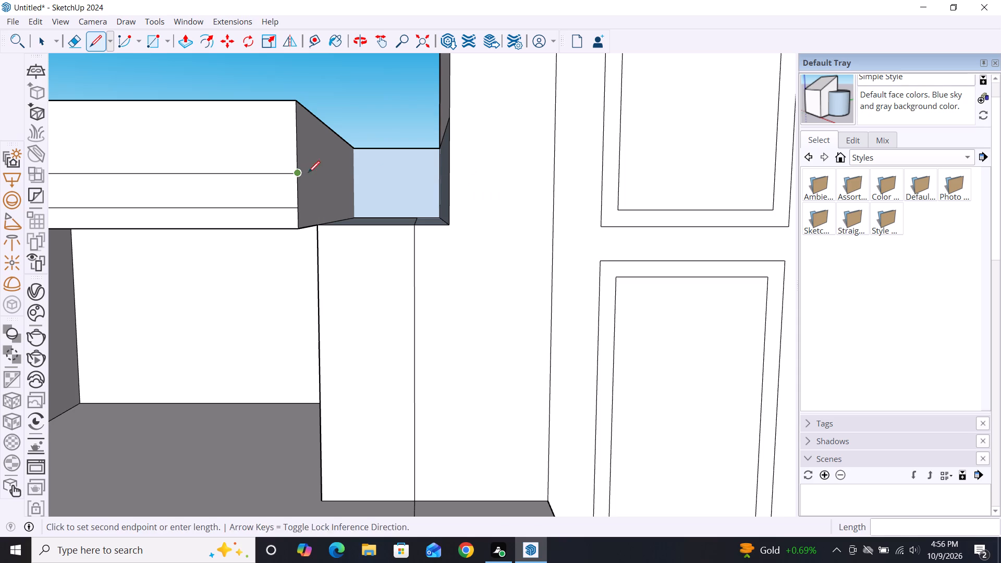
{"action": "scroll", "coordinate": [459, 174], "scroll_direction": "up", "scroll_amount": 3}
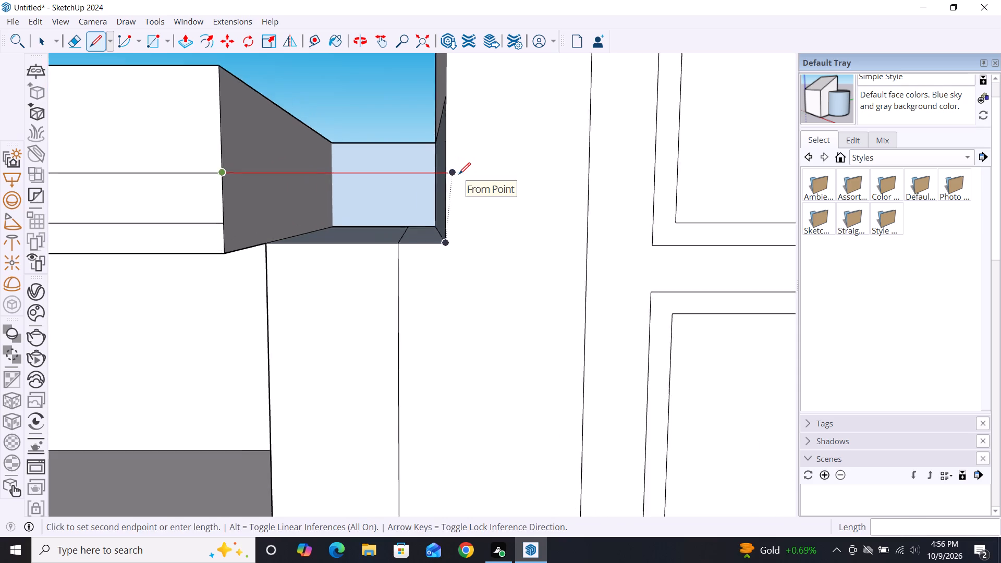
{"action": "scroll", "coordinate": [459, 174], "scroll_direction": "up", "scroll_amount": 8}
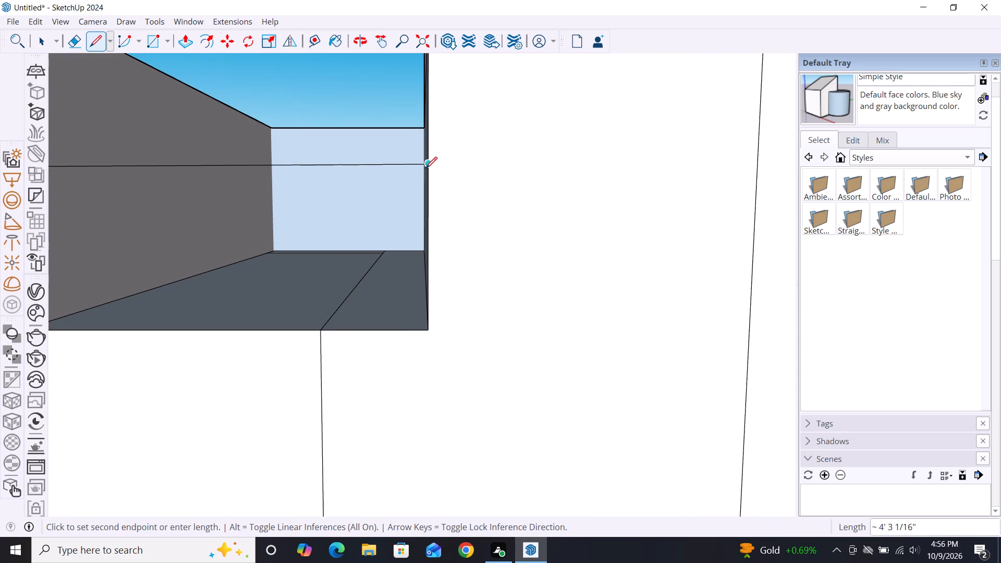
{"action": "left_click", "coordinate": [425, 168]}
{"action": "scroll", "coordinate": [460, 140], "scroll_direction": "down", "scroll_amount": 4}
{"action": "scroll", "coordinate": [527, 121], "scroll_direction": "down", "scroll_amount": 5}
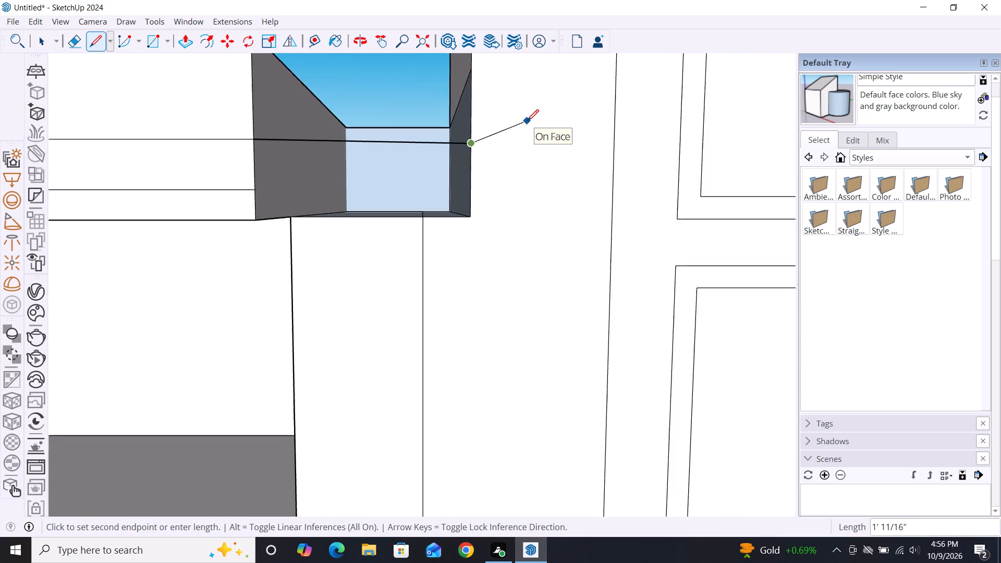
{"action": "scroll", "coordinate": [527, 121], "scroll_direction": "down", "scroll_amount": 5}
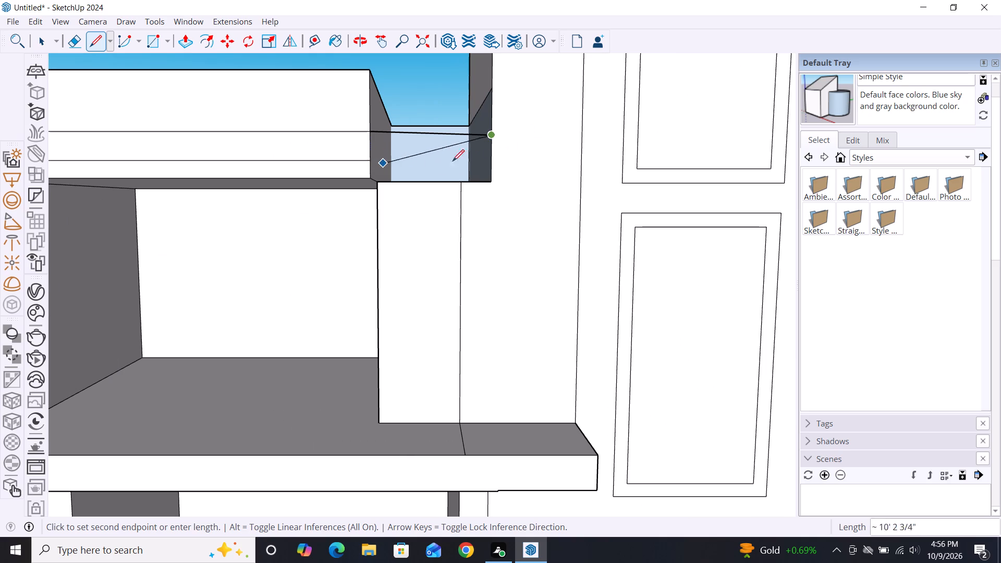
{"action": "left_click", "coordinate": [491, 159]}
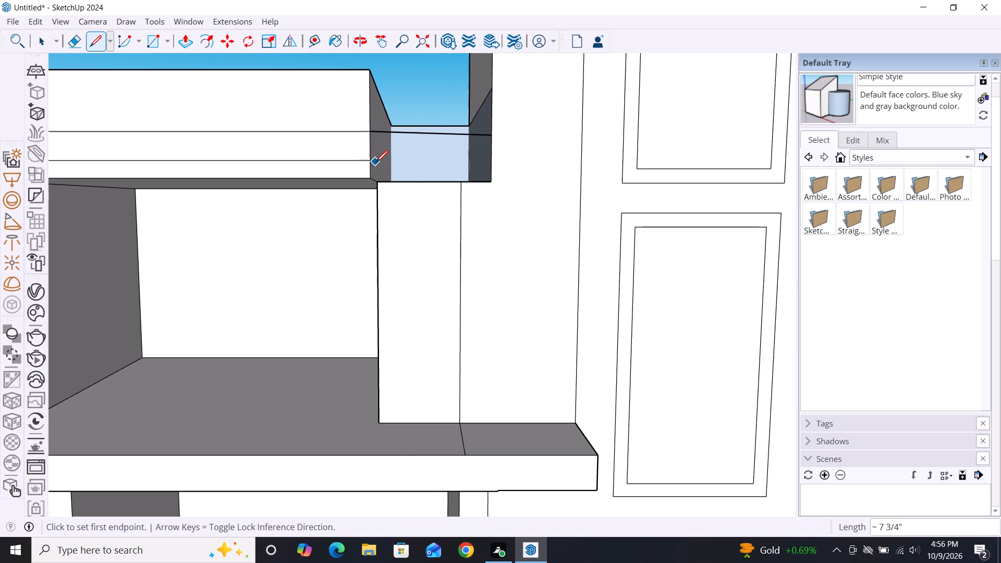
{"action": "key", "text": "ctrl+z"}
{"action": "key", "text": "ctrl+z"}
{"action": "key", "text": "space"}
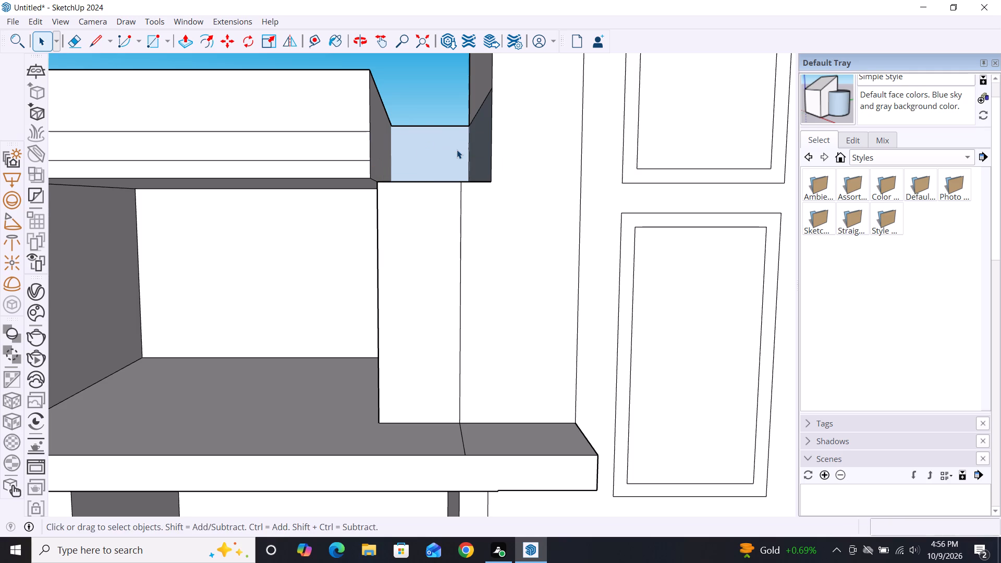
Draw a rectangle about 2' 10 3/16" by 8 3/8" from the strip's end edge across the gap towards the taller block.
{"action": "key", "text": "space"}
{"action": "type", "text": "r"}
{"action": "left_click", "coordinate": [368, 134]}
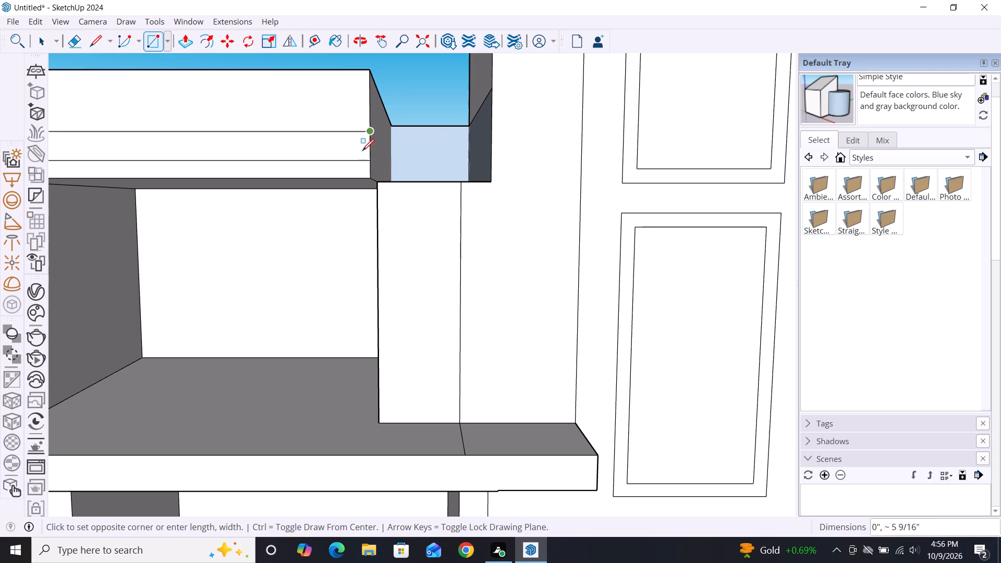
{"action": "left_click", "coordinate": [370, 162]}
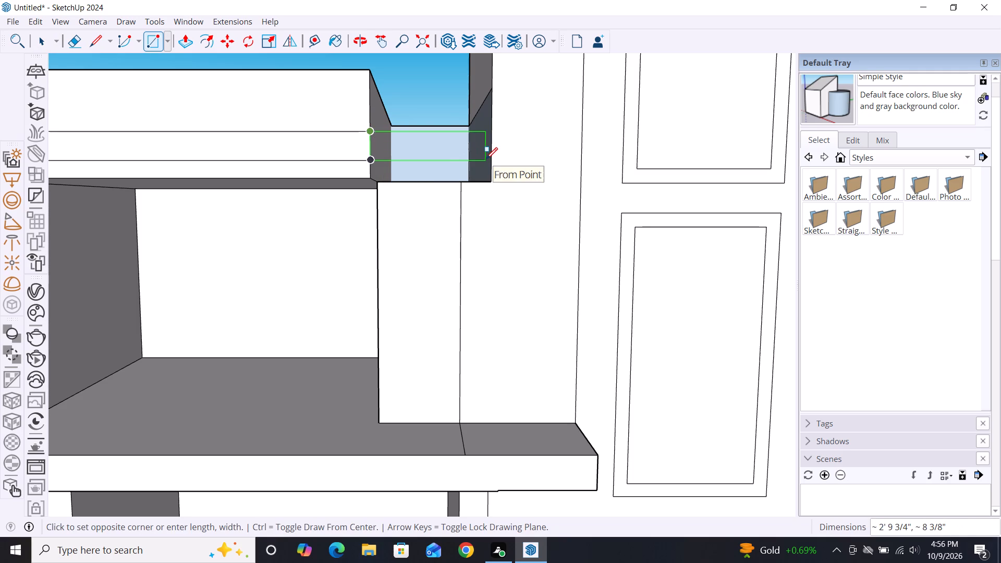
{"action": "left_click", "coordinate": [487, 158]}
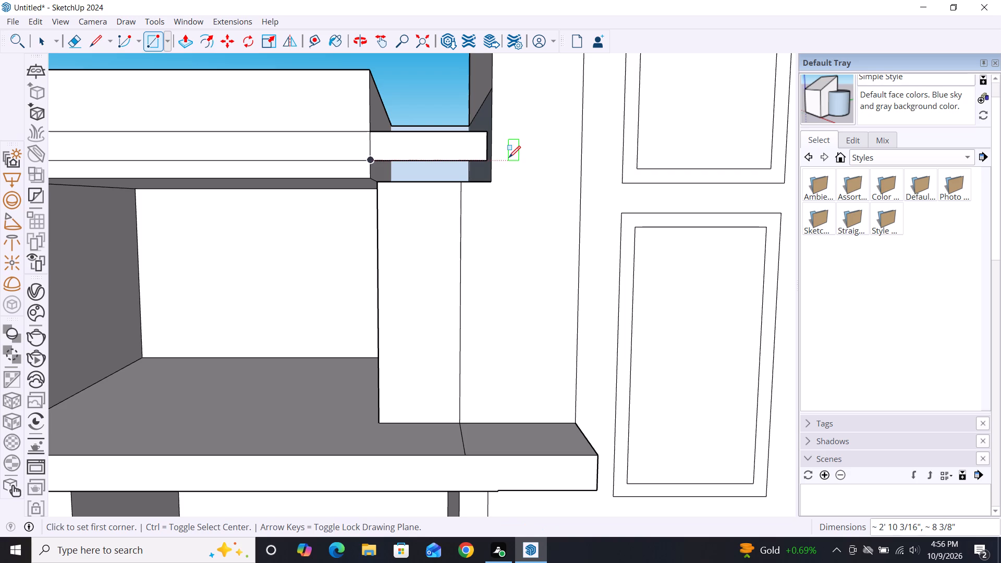
Draw a rectangle about 8 3/8" by 5 7/16" from the extension's end edge, overlapping the front of the taller panelled block.
{"action": "scroll", "coordinate": [509, 157], "scroll_direction": "up", "scroll_amount": 4}
{"action": "scroll", "coordinate": [509, 157], "scroll_direction": "down", "scroll_amount": 2}
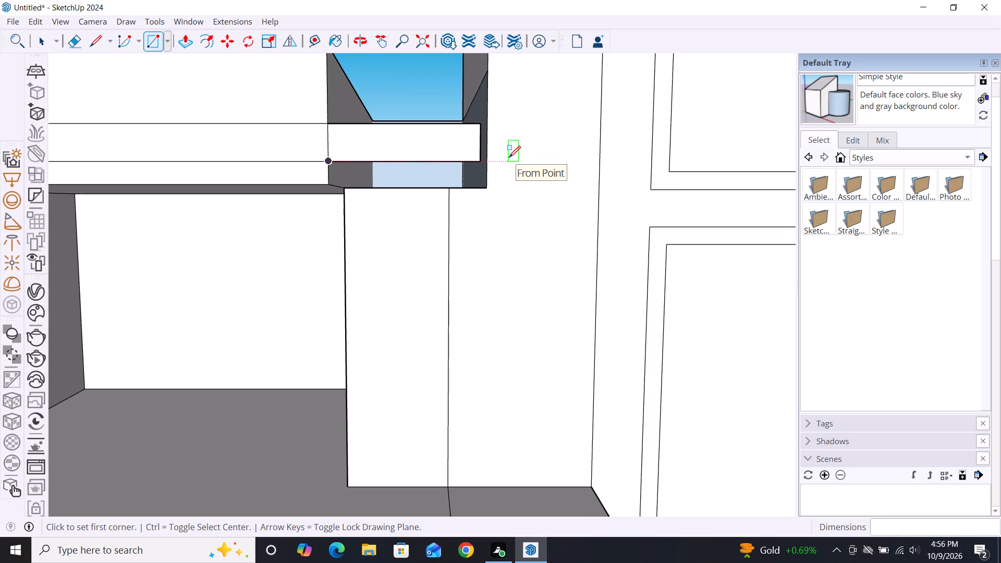
{"action": "scroll", "coordinate": [448, 152], "scroll_direction": "down", "scroll_amount": 5}
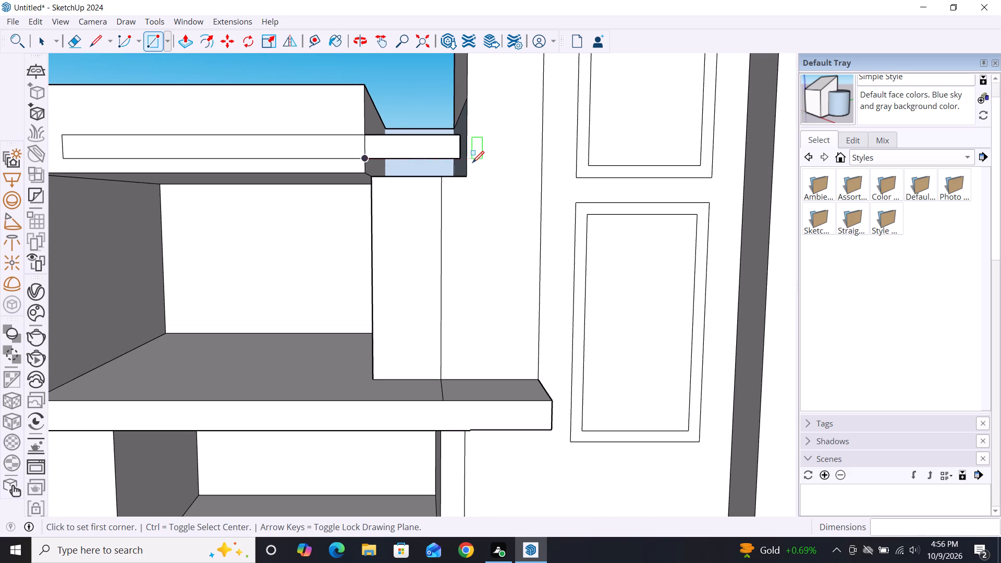
{"action": "scroll", "coordinate": [472, 163], "scroll_direction": "up", "scroll_amount": 3}
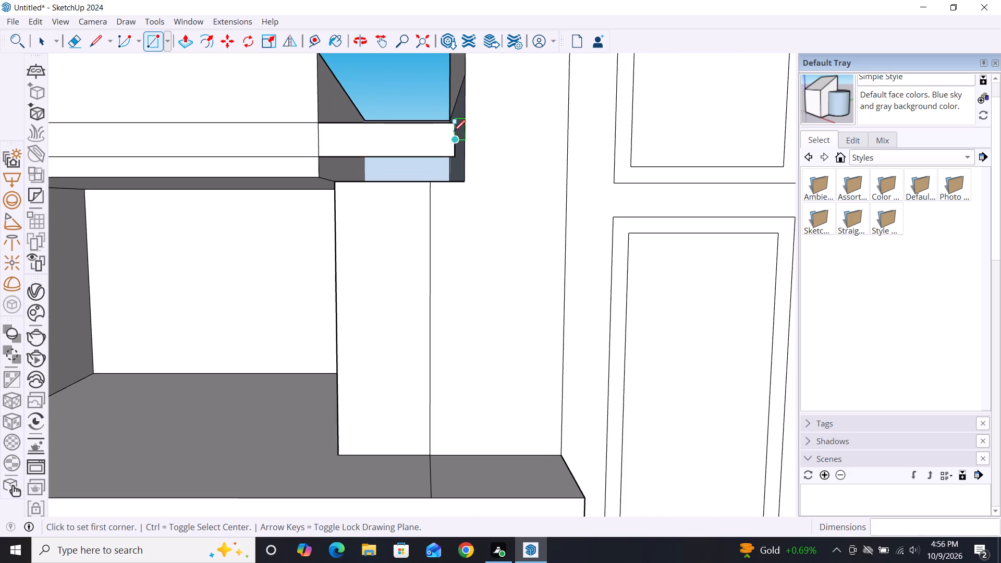
{"action": "left_click", "coordinate": [456, 128]}
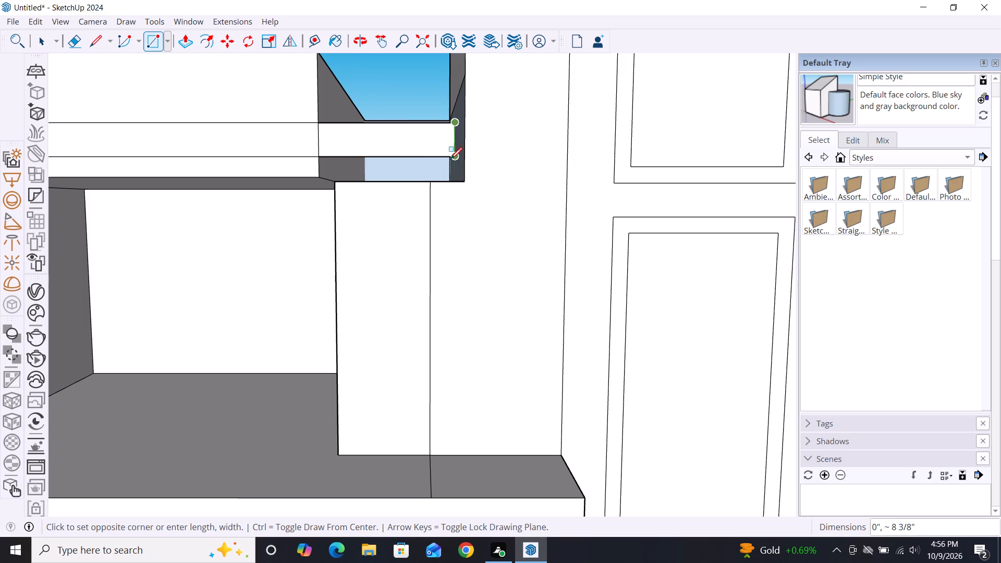
{"action": "double_click", "coordinate": [454, 158]}
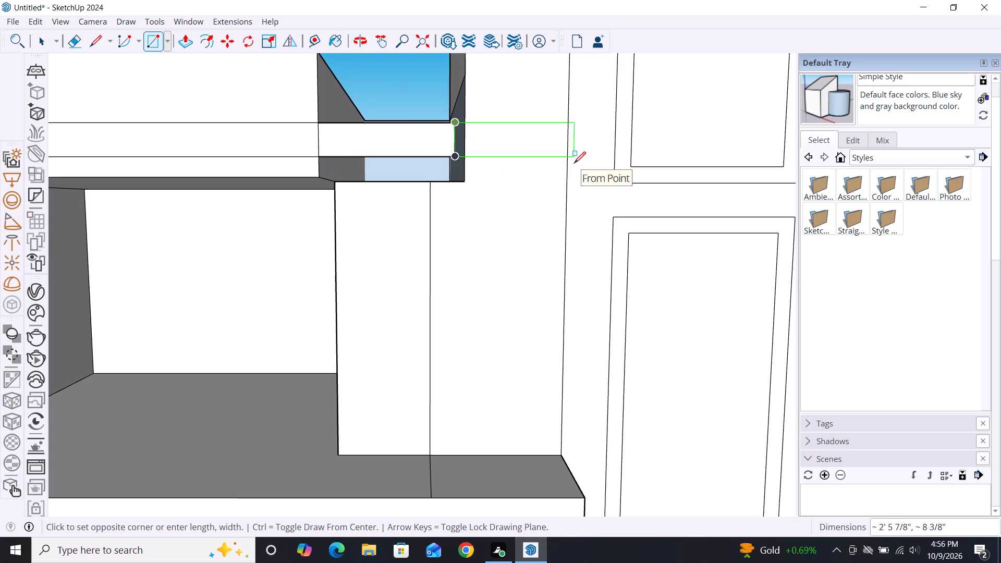
{"action": "scroll", "coordinate": [574, 163], "scroll_direction": "down", "scroll_amount": 6}
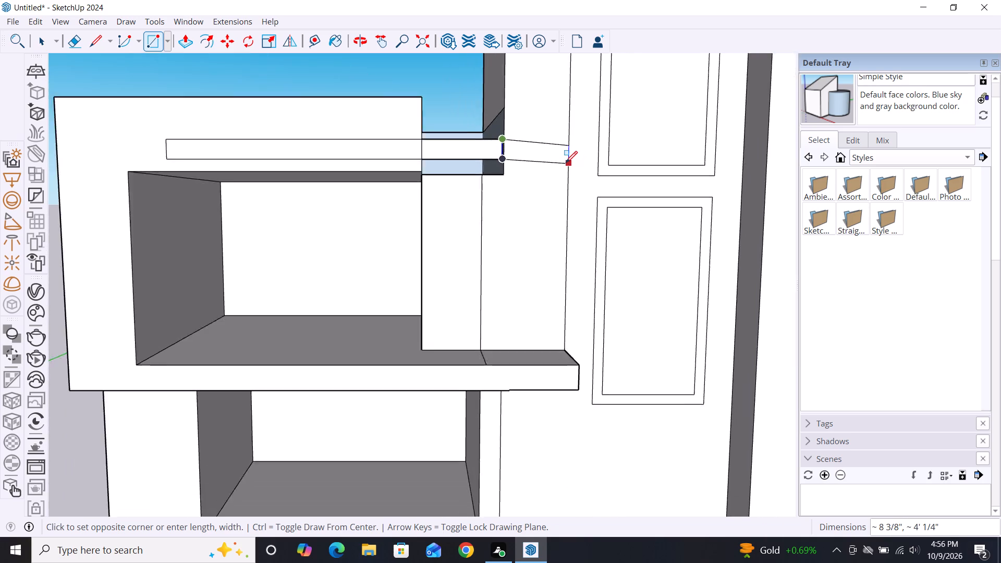
{"action": "scroll", "coordinate": [566, 163], "scroll_direction": "down", "scroll_amount": 3}
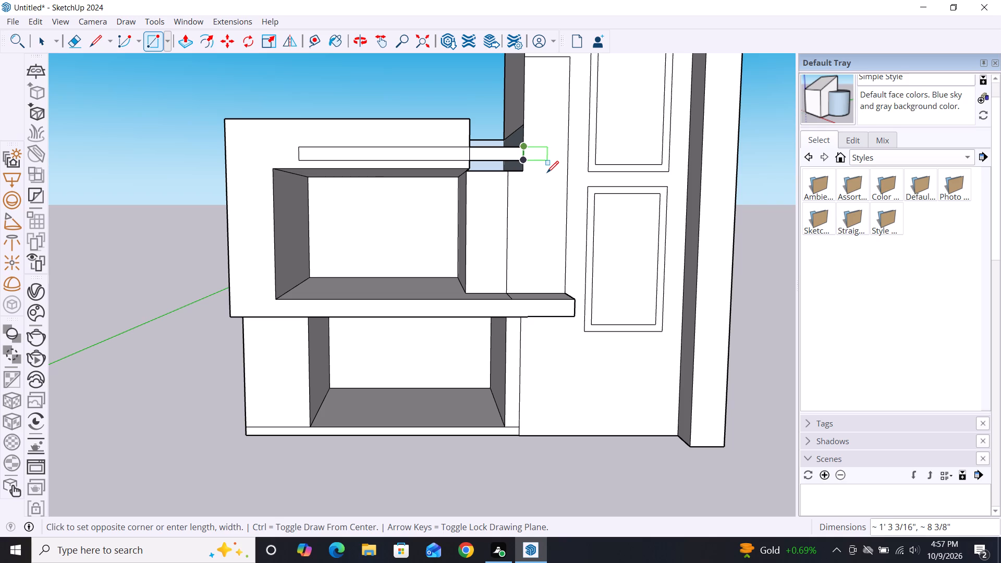
{"action": "scroll", "coordinate": [539, 162], "scroll_direction": "up", "scroll_amount": 1}
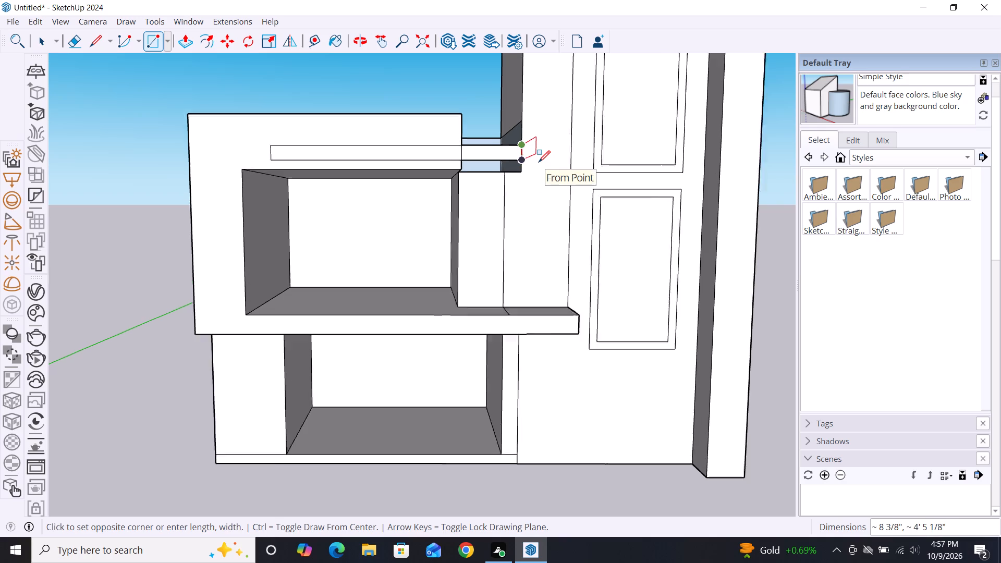
{"action": "scroll", "coordinate": [539, 162], "scroll_direction": "up", "scroll_amount": 13}
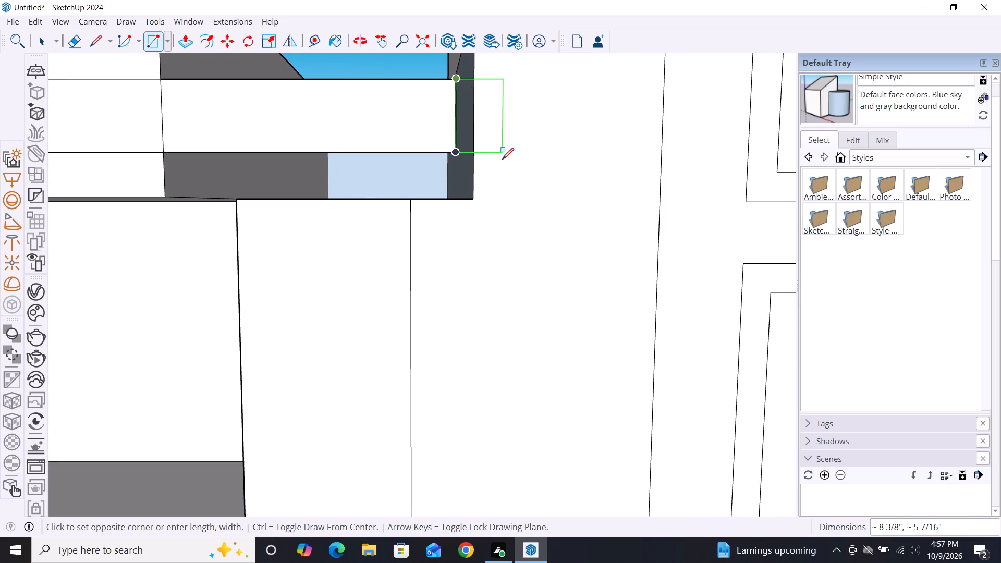
{"action": "left_click", "coordinate": [502, 160]}
{"action": "key", "text": "space"}
{"action": "scroll", "coordinate": [502, 160], "scroll_direction": "down", "scroll_amount": 5}
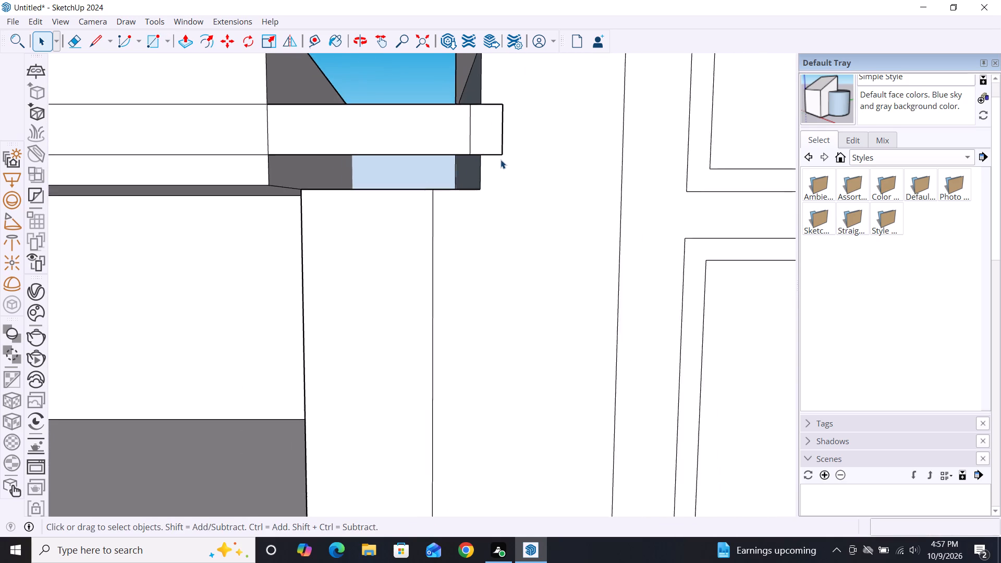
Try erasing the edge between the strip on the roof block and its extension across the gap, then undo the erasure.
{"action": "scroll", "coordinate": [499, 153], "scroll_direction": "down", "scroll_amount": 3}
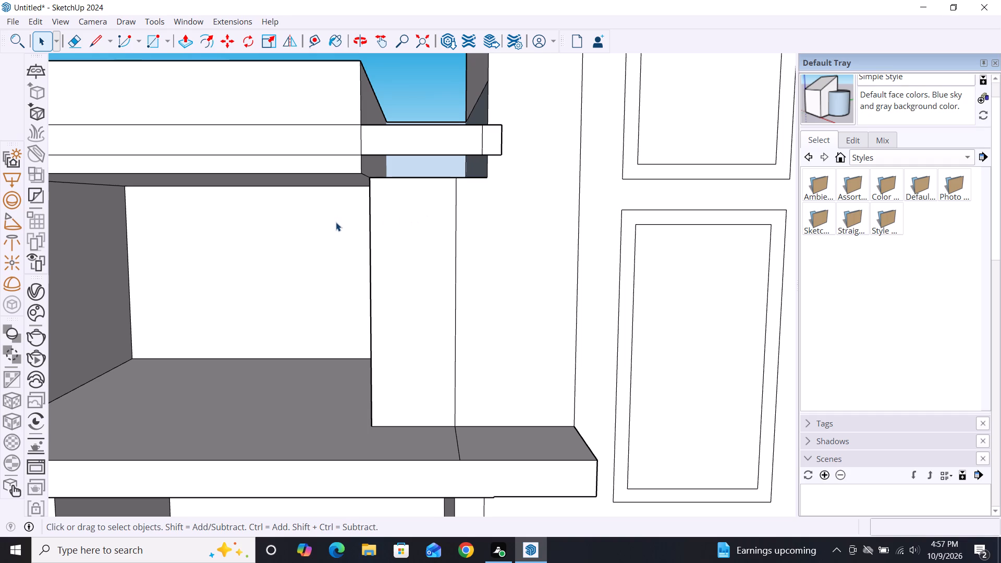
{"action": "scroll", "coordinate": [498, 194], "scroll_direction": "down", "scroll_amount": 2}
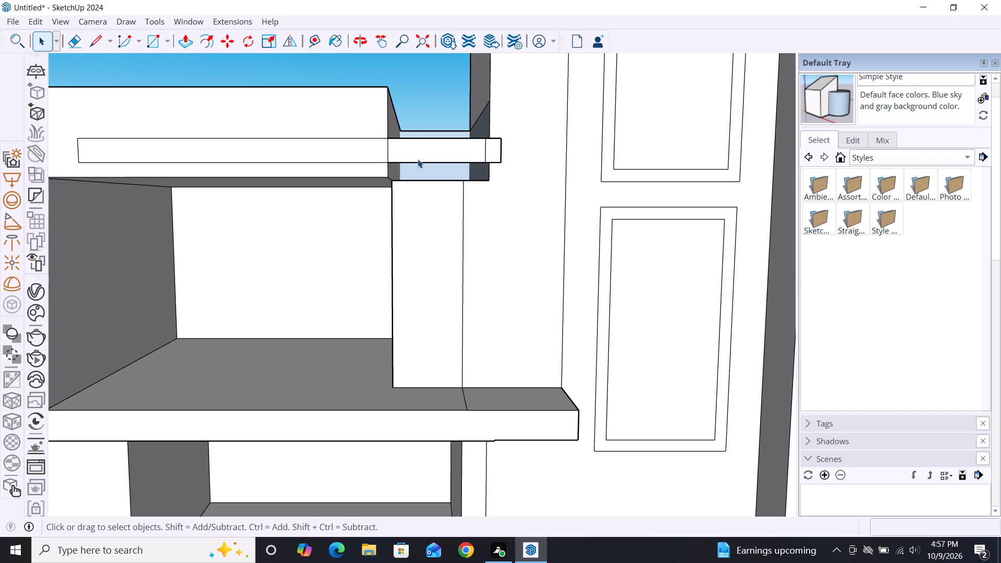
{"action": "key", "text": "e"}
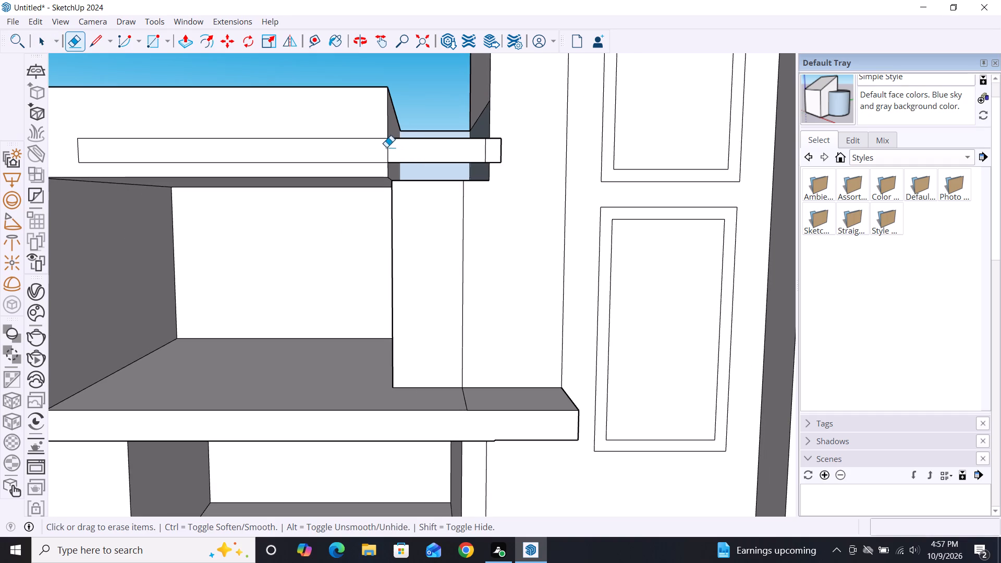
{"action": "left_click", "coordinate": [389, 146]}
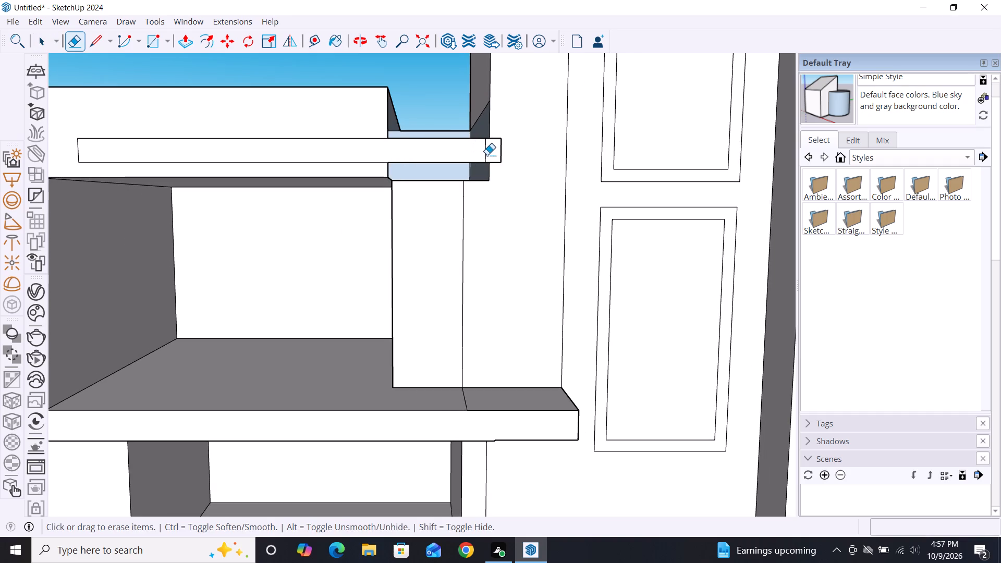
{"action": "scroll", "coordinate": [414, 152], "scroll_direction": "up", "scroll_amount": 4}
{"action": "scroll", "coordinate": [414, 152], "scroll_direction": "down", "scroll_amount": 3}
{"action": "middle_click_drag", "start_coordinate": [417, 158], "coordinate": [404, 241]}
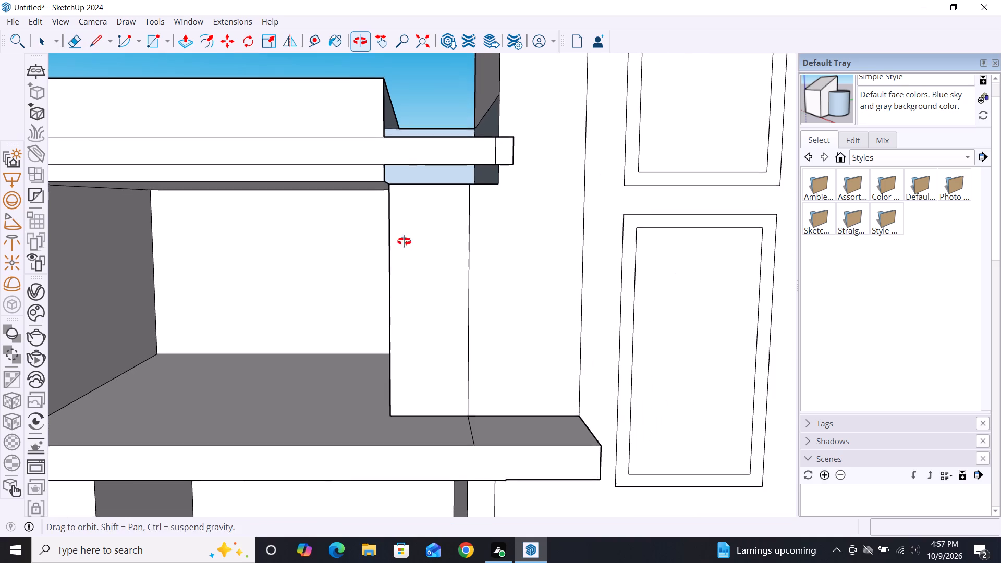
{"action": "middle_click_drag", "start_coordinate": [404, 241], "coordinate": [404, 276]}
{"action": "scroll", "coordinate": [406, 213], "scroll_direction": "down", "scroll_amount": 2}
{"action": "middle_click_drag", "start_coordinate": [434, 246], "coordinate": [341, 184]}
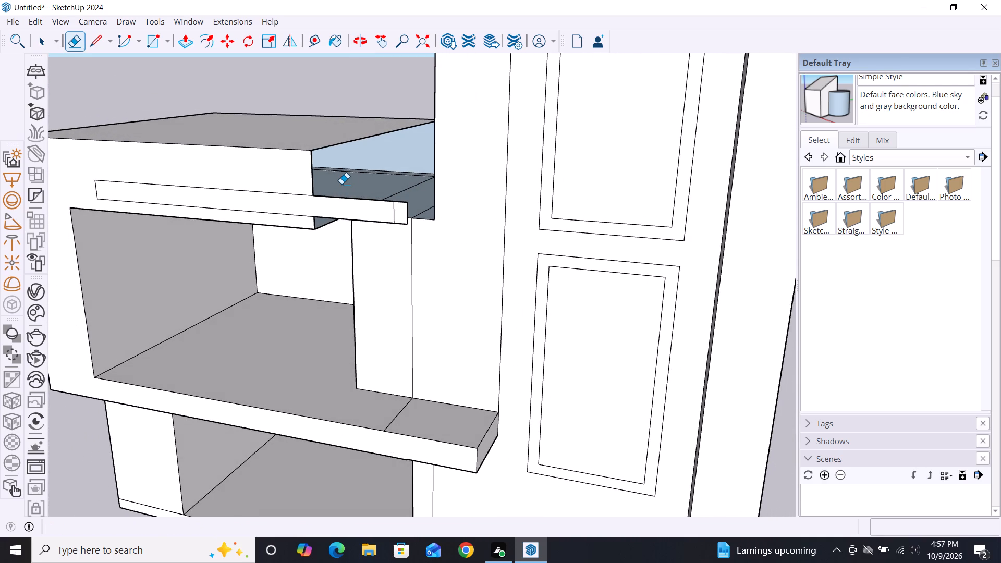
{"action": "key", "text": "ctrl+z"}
Erase the two short dividing edges inside the strip, at the roof block's corner and near the taller block, to merge its faces.
{"action": "middle_click_drag", "start_coordinate": [346, 289], "coordinate": [509, 246]}
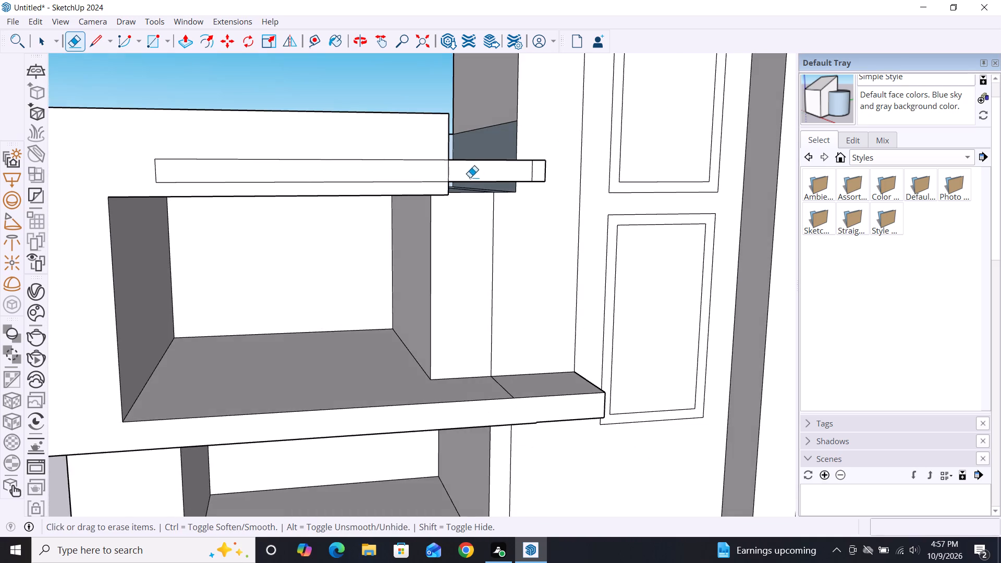
{"action": "scroll", "coordinate": [444, 166], "scroll_direction": "up", "scroll_amount": 13}
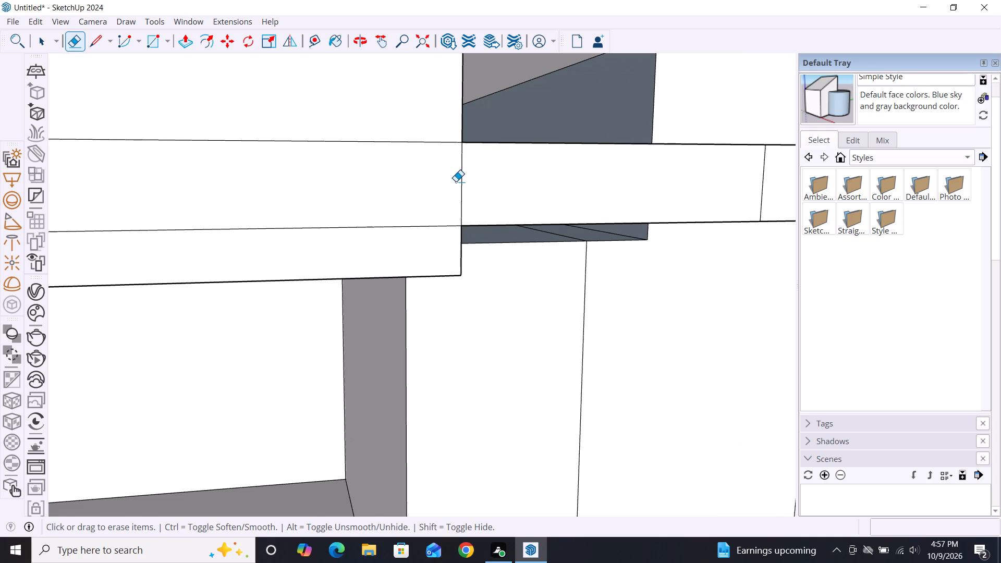
{"action": "left_click", "coordinate": [461, 181]}
{"action": "scroll", "coordinate": [422, 190], "scroll_direction": "down", "scroll_amount": 5}
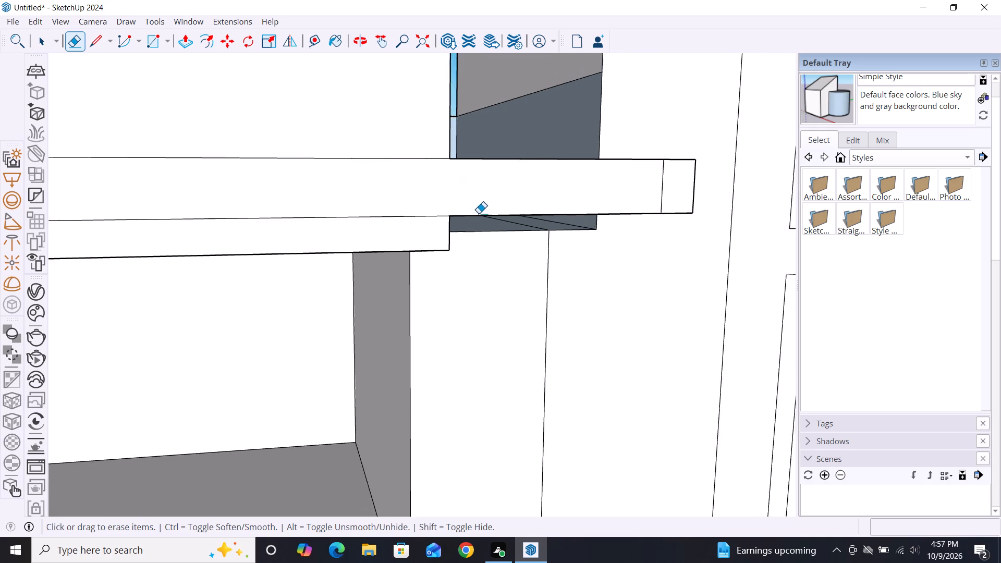
{"action": "scroll", "coordinate": [479, 213], "scroll_direction": "down", "scroll_amount": 7}
{"action": "scroll", "coordinate": [443, 257], "scroll_direction": "down", "scroll_amount": 2}
{"action": "middle_click_drag", "start_coordinate": [492, 336], "coordinate": [330, 374]}
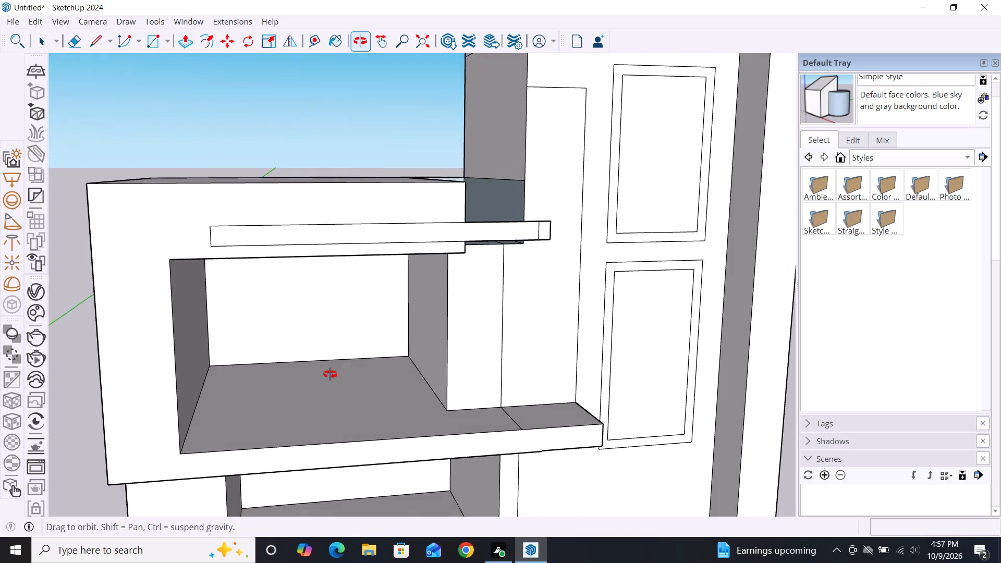
{"action": "middle_click_drag", "start_coordinate": [330, 374], "coordinate": [246, 376]}
{"action": "scroll", "coordinate": [257, 347], "scroll_direction": "down", "scroll_amount": 1}
{"action": "scroll", "coordinate": [332, 311], "scroll_direction": "down", "scroll_amount": 1}
{"action": "middle_click_drag", "start_coordinate": [343, 345], "coordinate": [448, 335]}
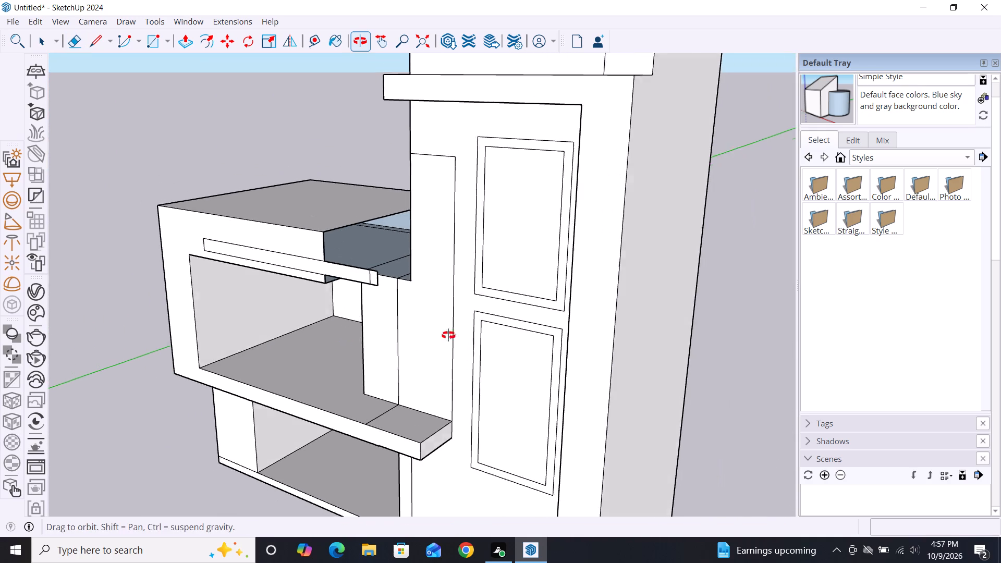
{"action": "middle_click_drag", "start_coordinate": [448, 335], "coordinate": [558, 283]}
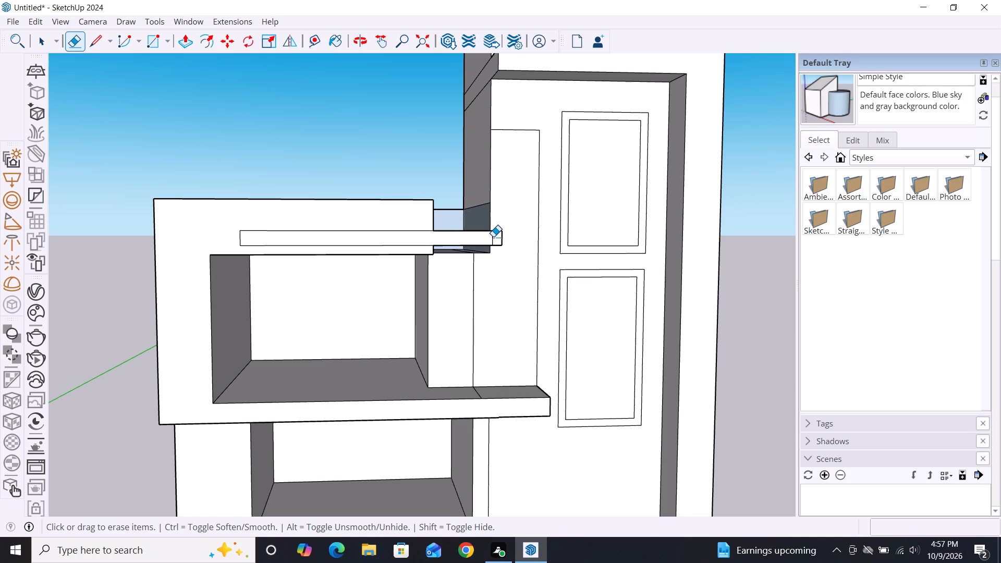
{"action": "left_click", "coordinate": [493, 237]}
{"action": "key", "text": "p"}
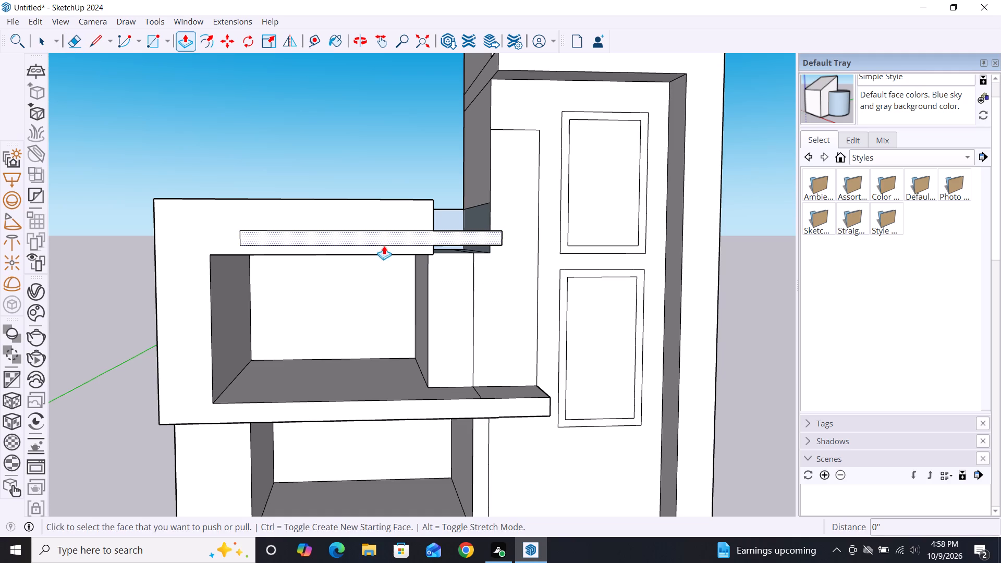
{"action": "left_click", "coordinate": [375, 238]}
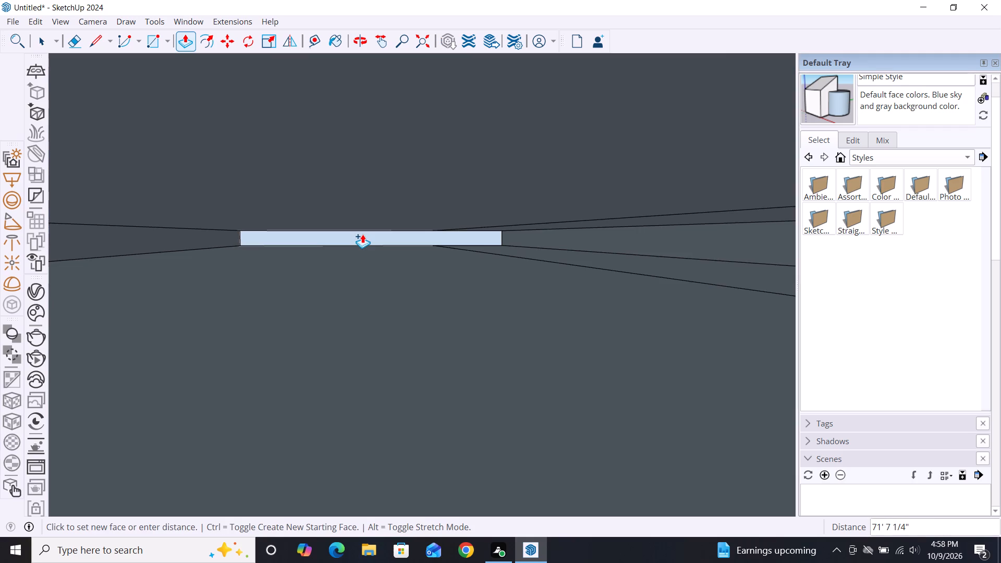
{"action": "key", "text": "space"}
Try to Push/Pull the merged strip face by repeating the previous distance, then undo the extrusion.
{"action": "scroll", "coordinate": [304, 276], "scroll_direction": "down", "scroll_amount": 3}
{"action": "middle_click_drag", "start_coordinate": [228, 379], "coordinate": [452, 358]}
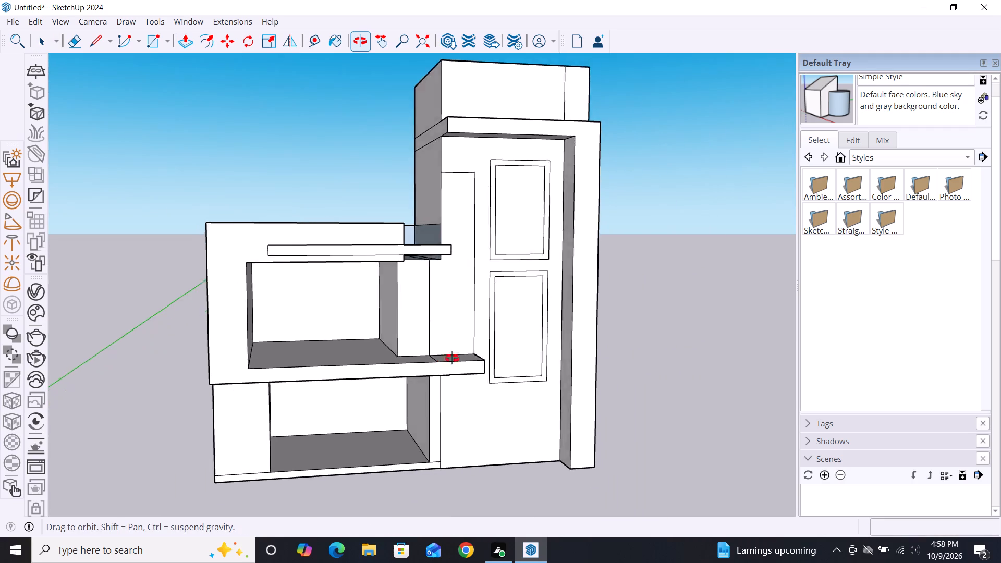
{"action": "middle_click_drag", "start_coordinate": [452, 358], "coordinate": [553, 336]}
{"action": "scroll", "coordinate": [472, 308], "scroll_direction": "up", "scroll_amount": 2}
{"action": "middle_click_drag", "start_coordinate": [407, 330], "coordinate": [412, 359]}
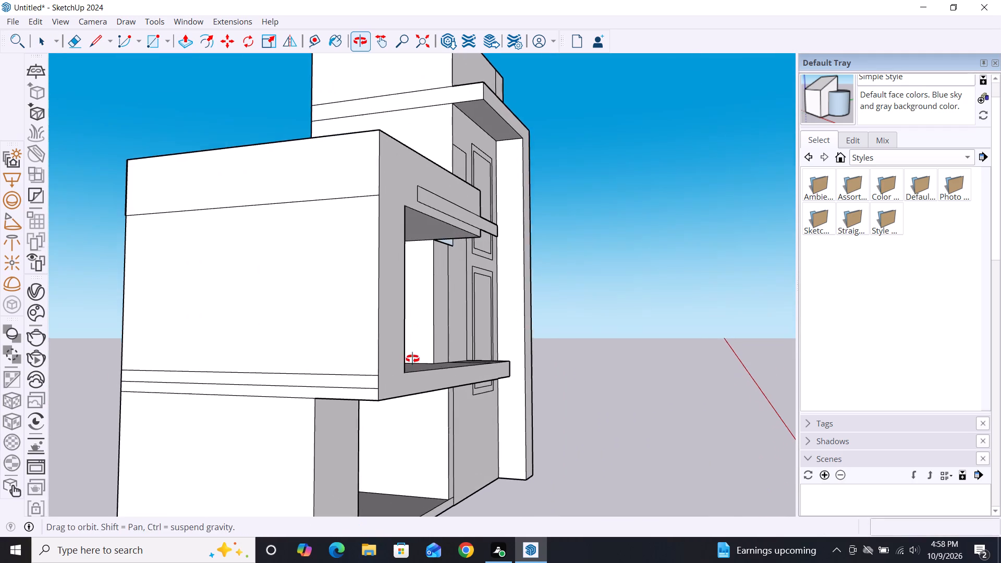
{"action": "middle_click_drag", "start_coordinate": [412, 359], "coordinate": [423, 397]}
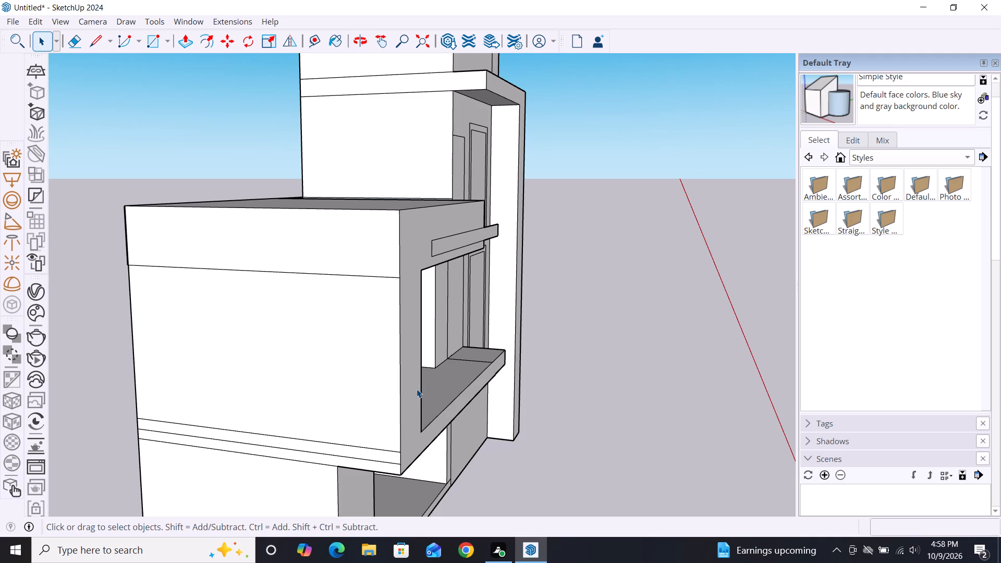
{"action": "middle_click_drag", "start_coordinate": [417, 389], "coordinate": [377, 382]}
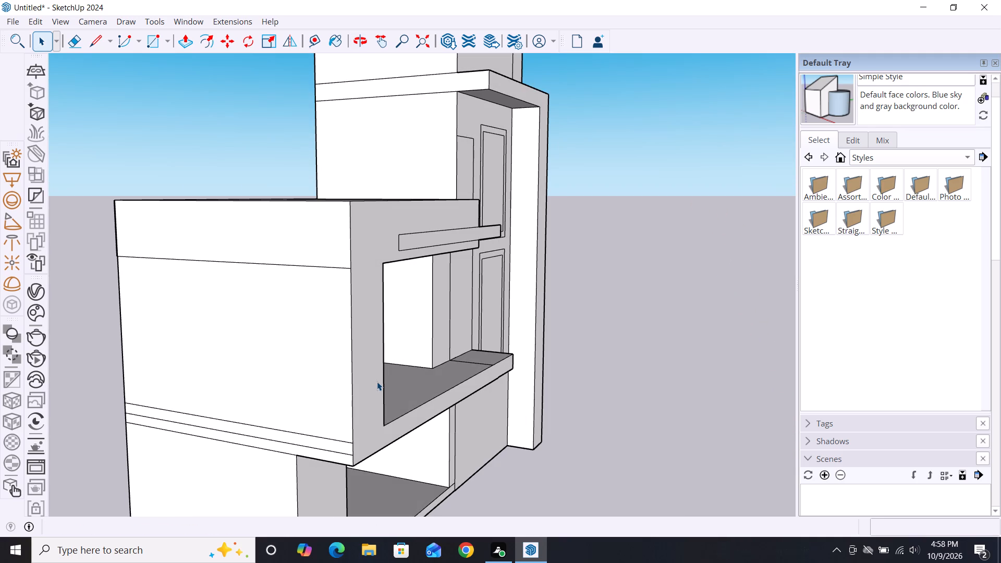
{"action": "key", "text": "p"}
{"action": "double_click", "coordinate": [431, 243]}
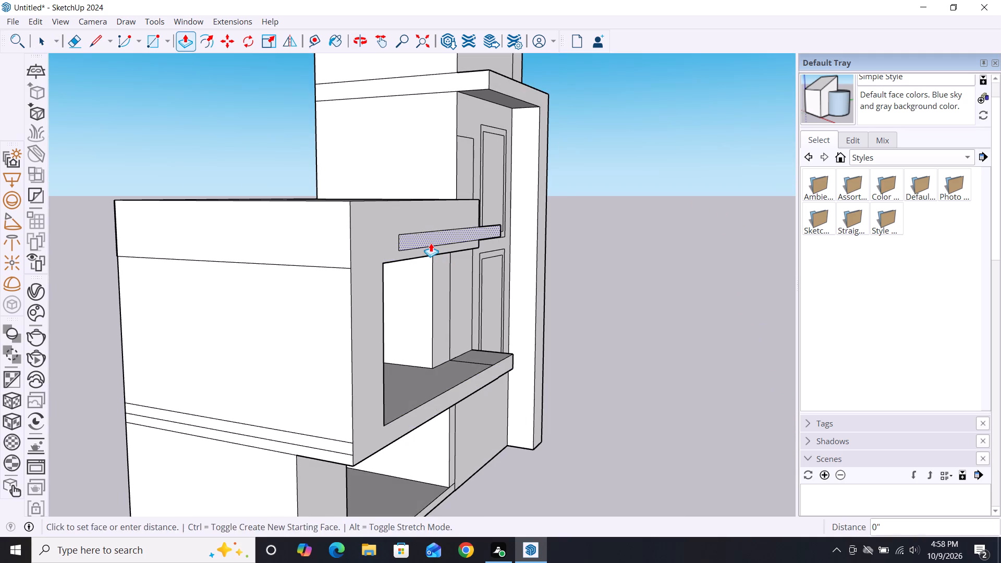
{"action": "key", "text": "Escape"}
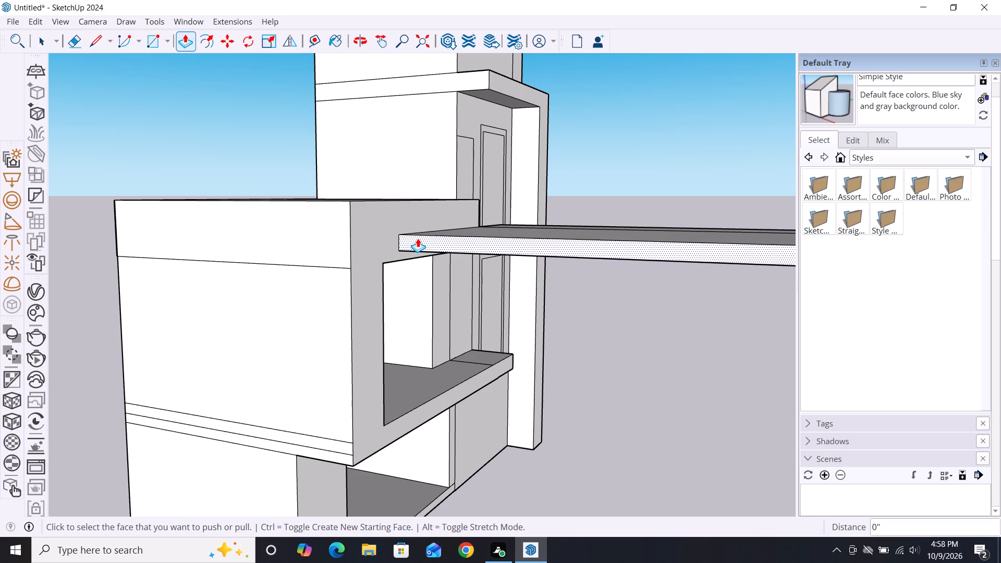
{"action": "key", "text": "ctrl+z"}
Push/Pull the merged strip face outward about 7 1/16" from the front of the roof block.
{"action": "left_click", "coordinate": [419, 239]}
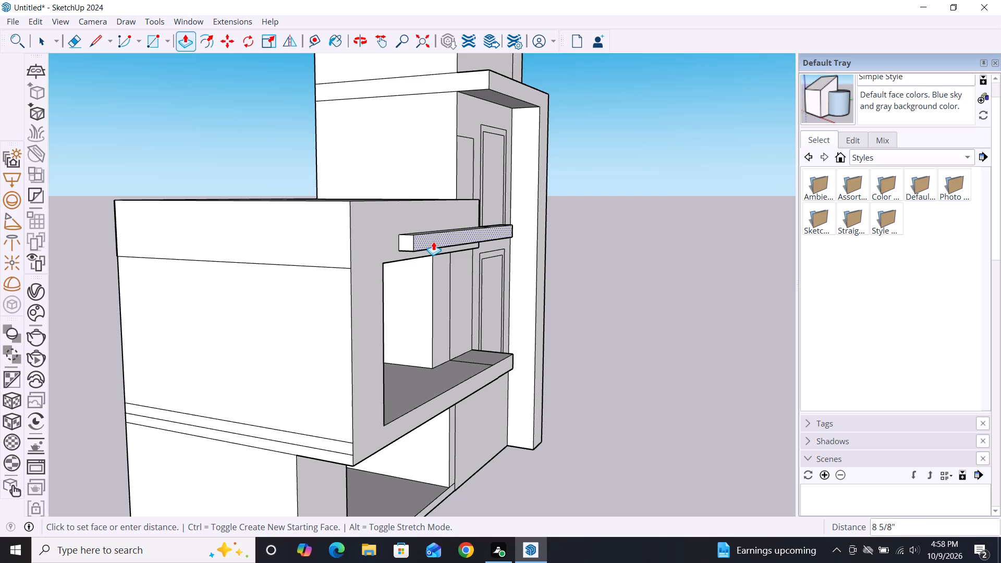
{"action": "left_click", "coordinate": [430, 242]}
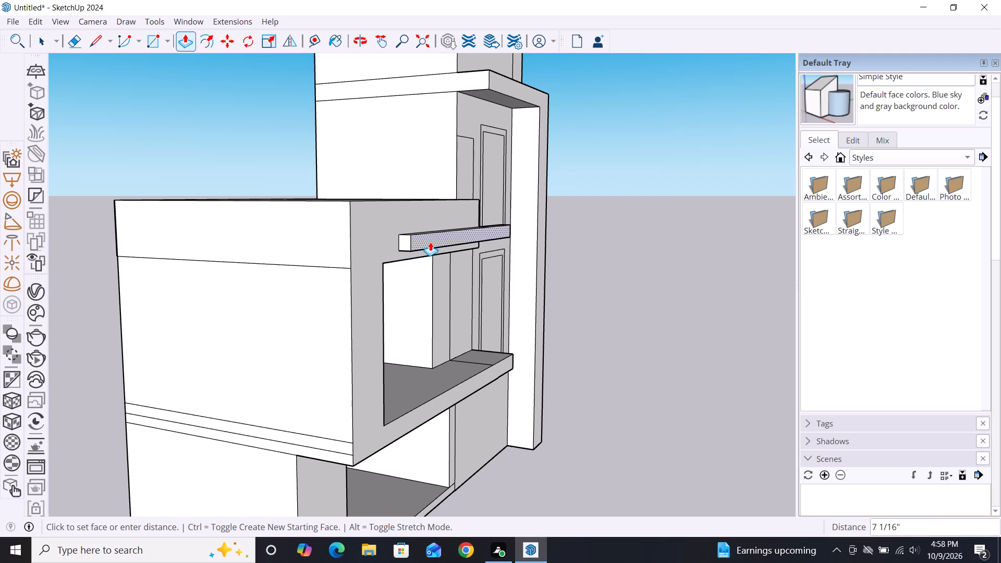
{"action": "key", "text": "space"}
Push both underside faces of the projecting strip up about 3 3/16", keeping the roof-block part and the extension level.
{"action": "scroll", "coordinate": [434, 224], "scroll_direction": "down", "scroll_amount": 7}
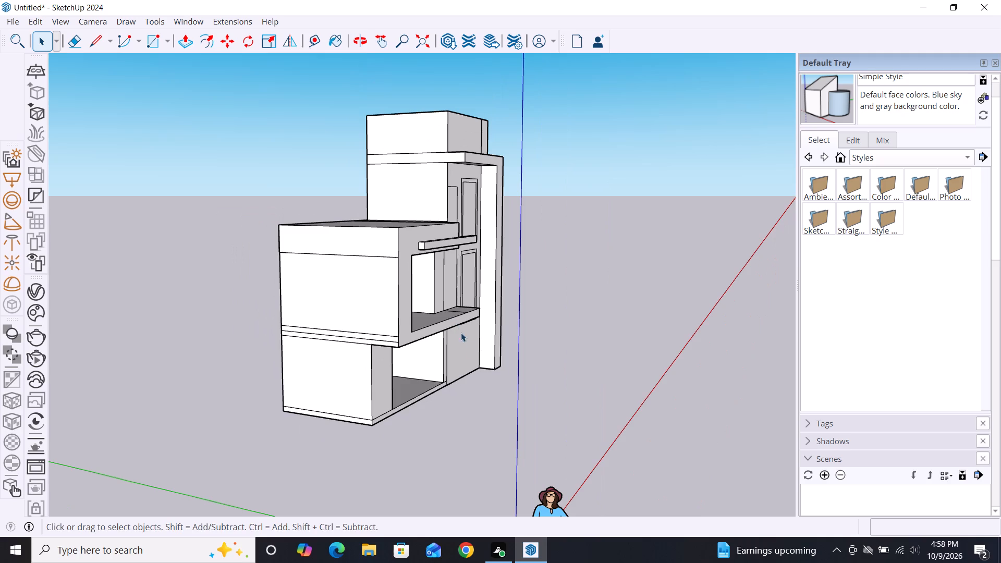
{"action": "middle_click_drag", "start_coordinate": [467, 345], "coordinate": [167, 347]}
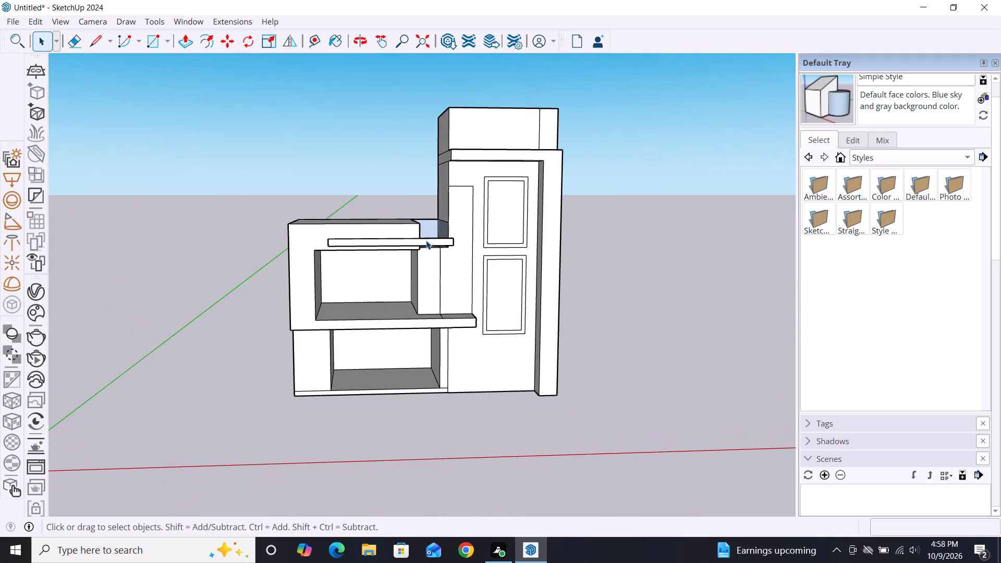
{"action": "middle_click_drag", "start_coordinate": [431, 272], "coordinate": [431, 241]}
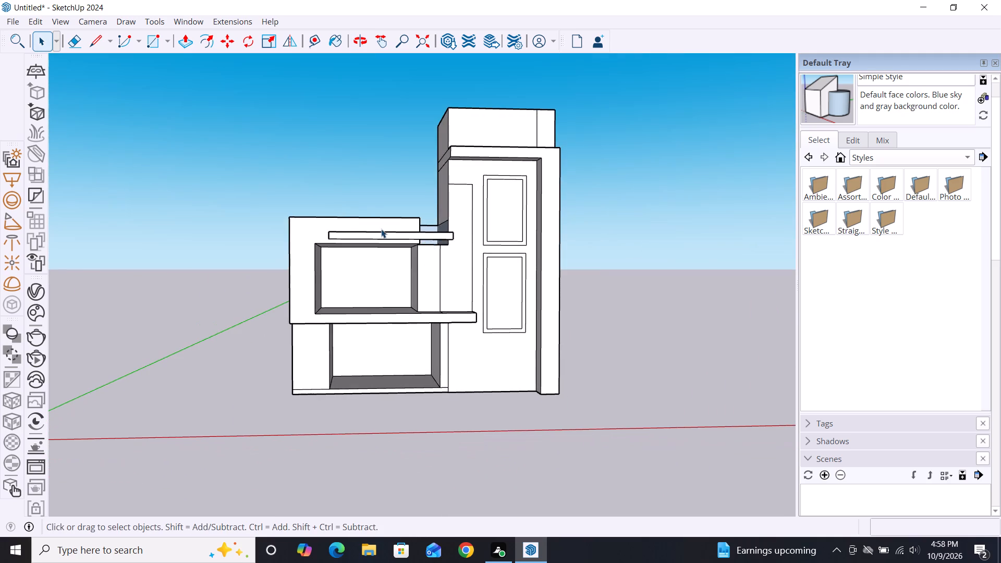
{"action": "scroll", "coordinate": [381, 228], "scroll_direction": "up", "scroll_amount": 7}
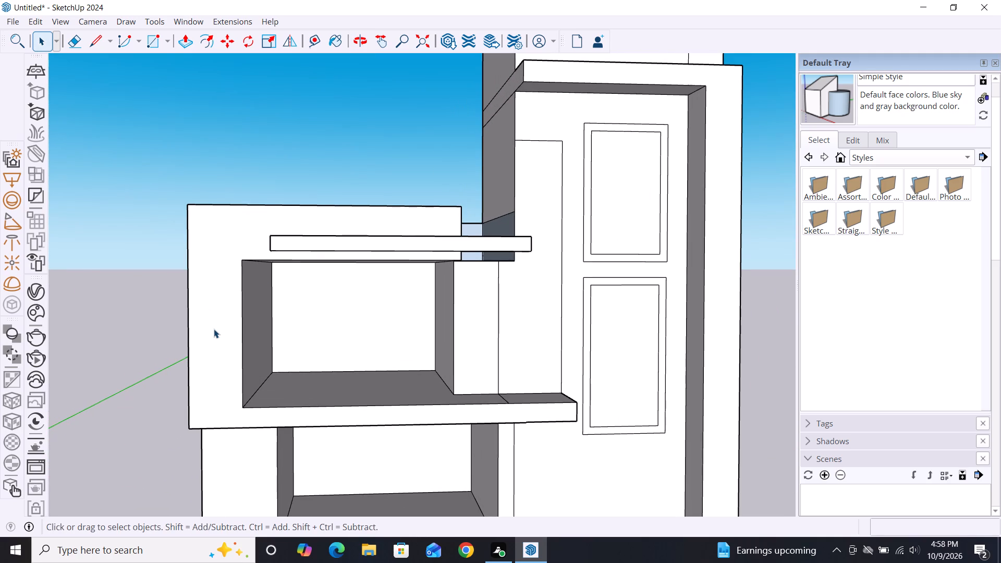
{"action": "scroll", "coordinate": [169, 302], "scroll_direction": "down", "scroll_amount": 2}
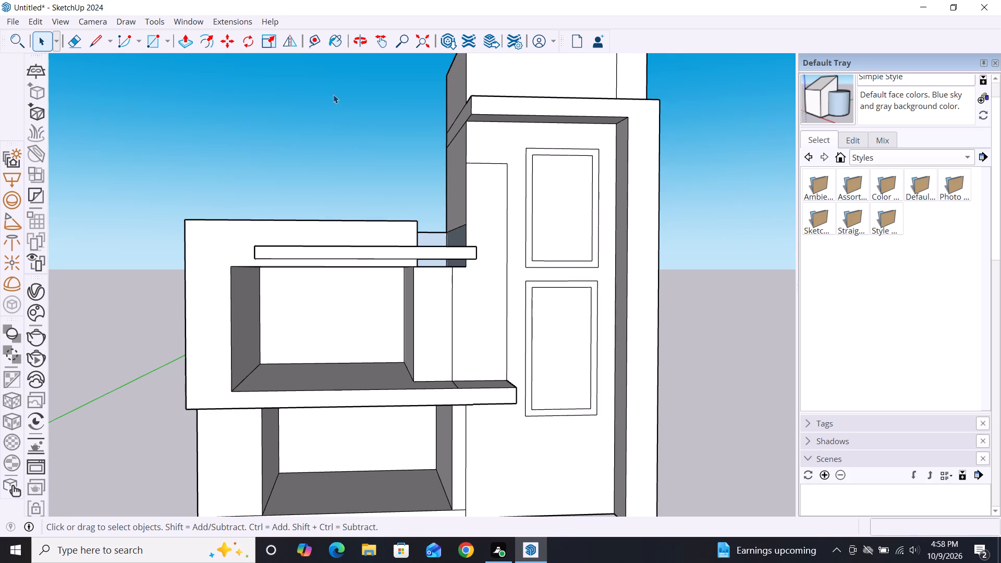
{"action": "scroll", "coordinate": [365, 244], "scroll_direction": "up", "scroll_amount": 6}
{"action": "middle_click_drag", "start_coordinate": [364, 290], "coordinate": [371, 242]}
{"action": "scroll", "coordinate": [358, 271], "scroll_direction": "up", "scroll_amount": 1}
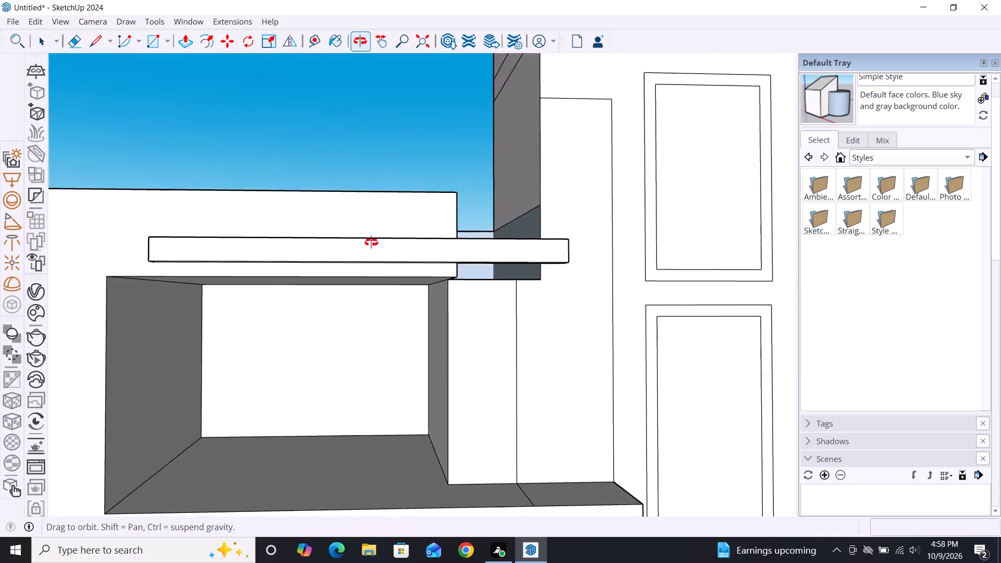
{"action": "middle_click_drag", "start_coordinate": [371, 242], "coordinate": [372, 220]}
{"action": "scroll", "coordinate": [372, 220], "scroll_direction": "up", "scroll_amount": 2}
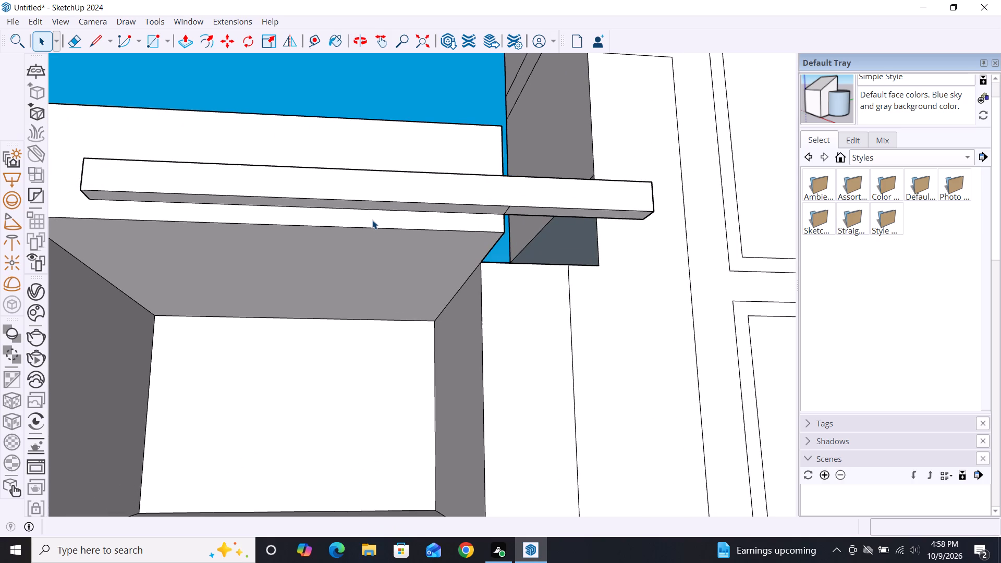
{"action": "key", "text": "p"}
{"action": "left_click", "coordinate": [396, 207]}
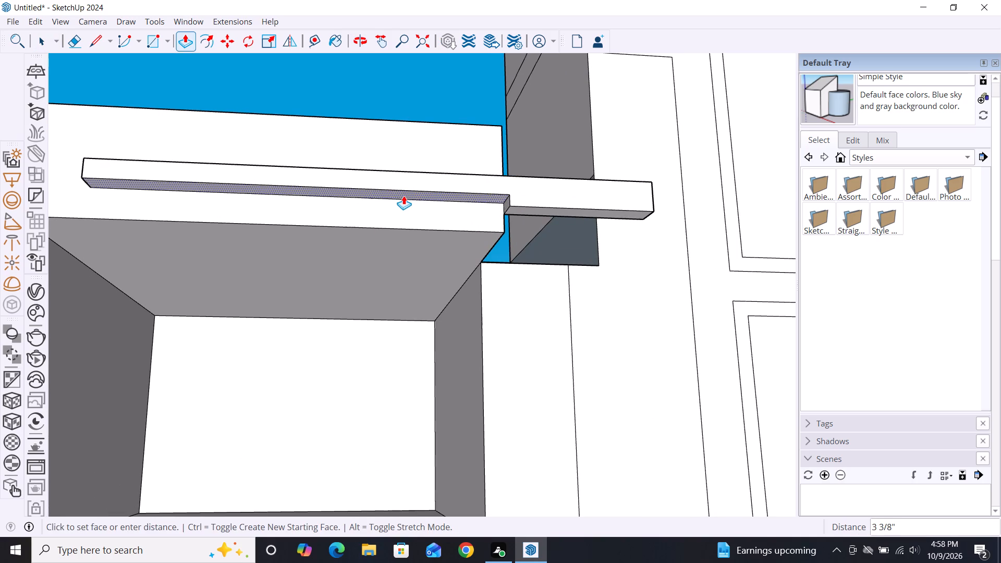
{"action": "left_click", "coordinate": [405, 196]}
{"action": "left_click", "coordinate": [552, 215]}
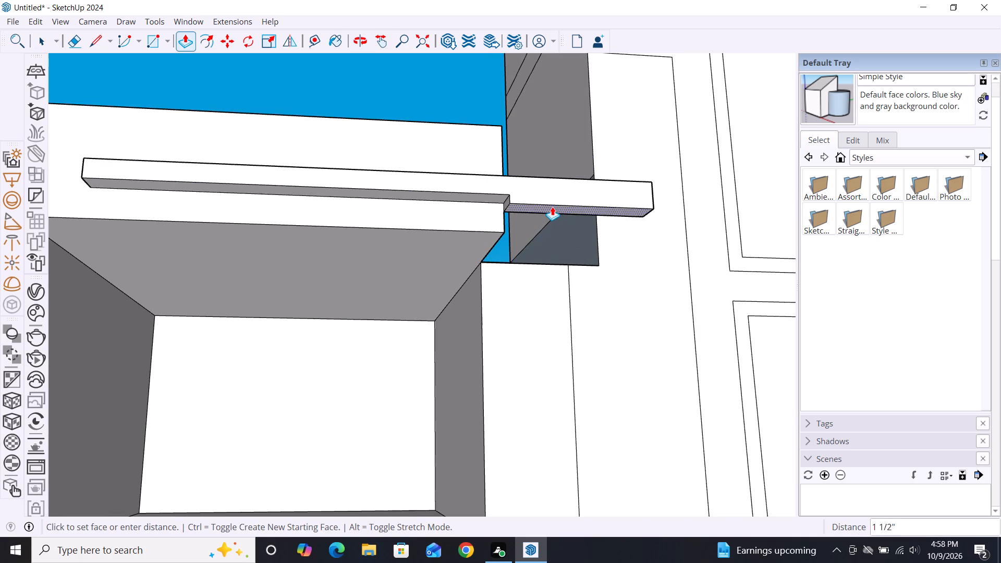
{"action": "left_click", "coordinate": [464, 199]}
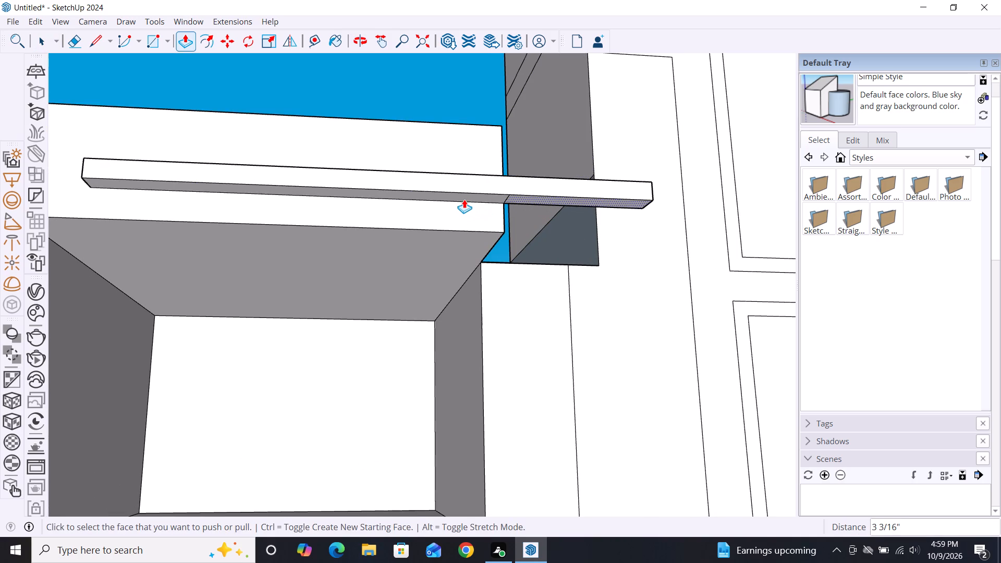
{"action": "key", "text": "space"}
Draw a rectangle about 12' 4 1/8" by 2 11/16" rising vertically from the strip's upper front edge.
{"action": "scroll", "coordinate": [471, 186], "scroll_direction": "down", "scroll_amount": 2}
{"action": "middle_click_drag", "start_coordinate": [467, 212], "coordinate": [474, 277]}
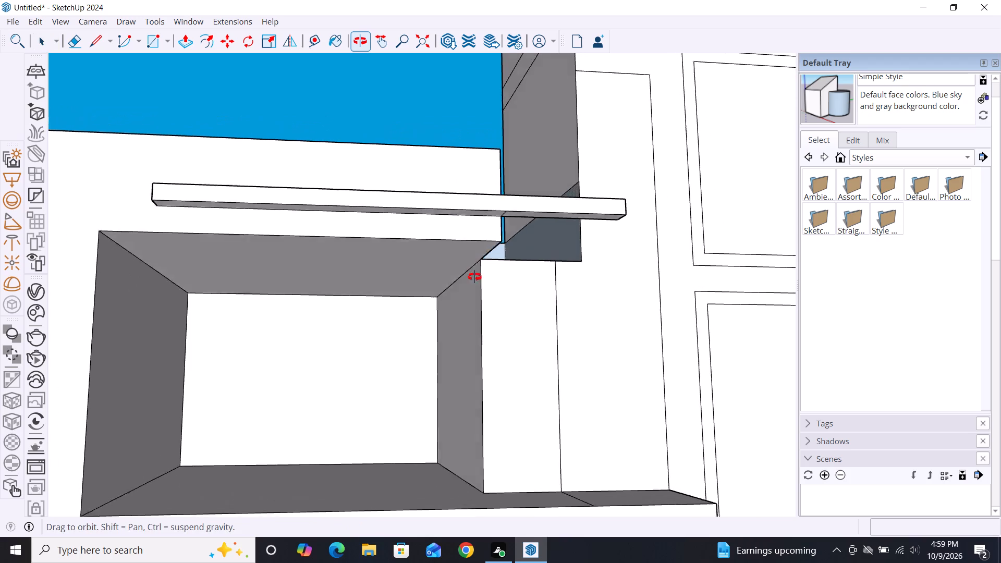
{"action": "middle_click_drag", "start_coordinate": [474, 277], "coordinate": [475, 277]}
{"action": "scroll", "coordinate": [529, 161], "scroll_direction": "down", "scroll_amount": 1}
{"action": "middle_click_drag", "start_coordinate": [230, 234], "coordinate": [219, 309]}
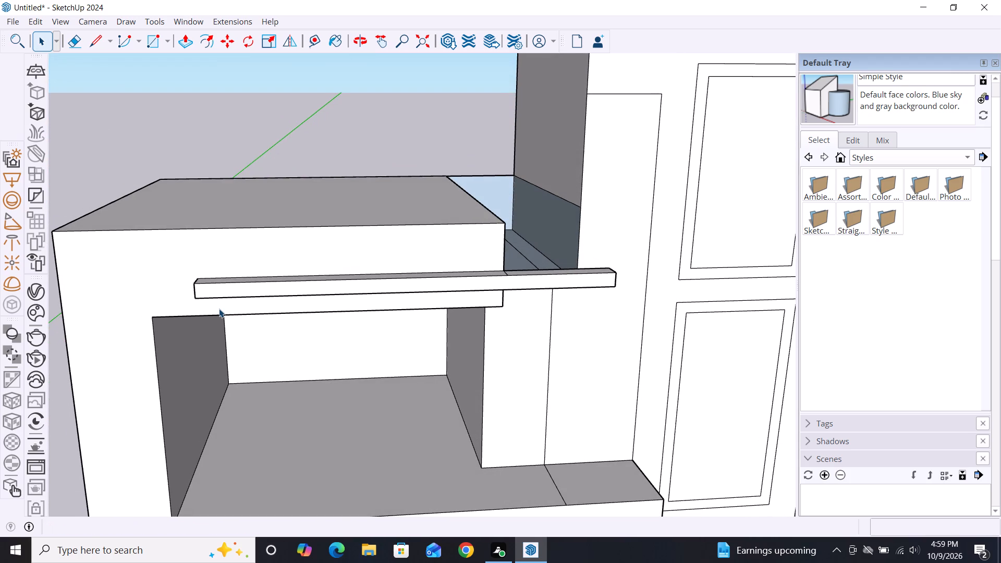
{"action": "key", "text": "r"}
{"action": "left_click", "coordinate": [193, 285]}
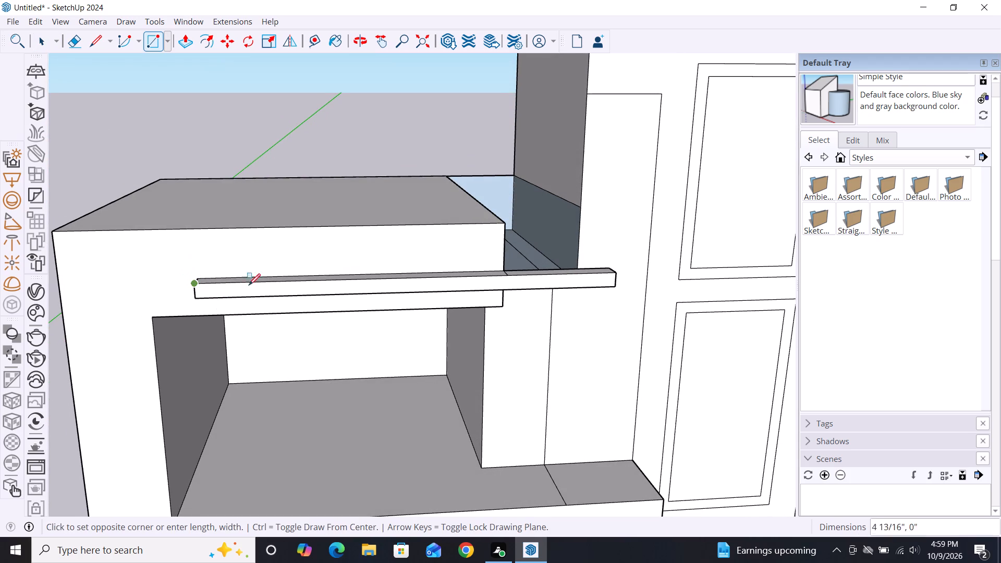
{"action": "left_click", "coordinate": [613, 275]}
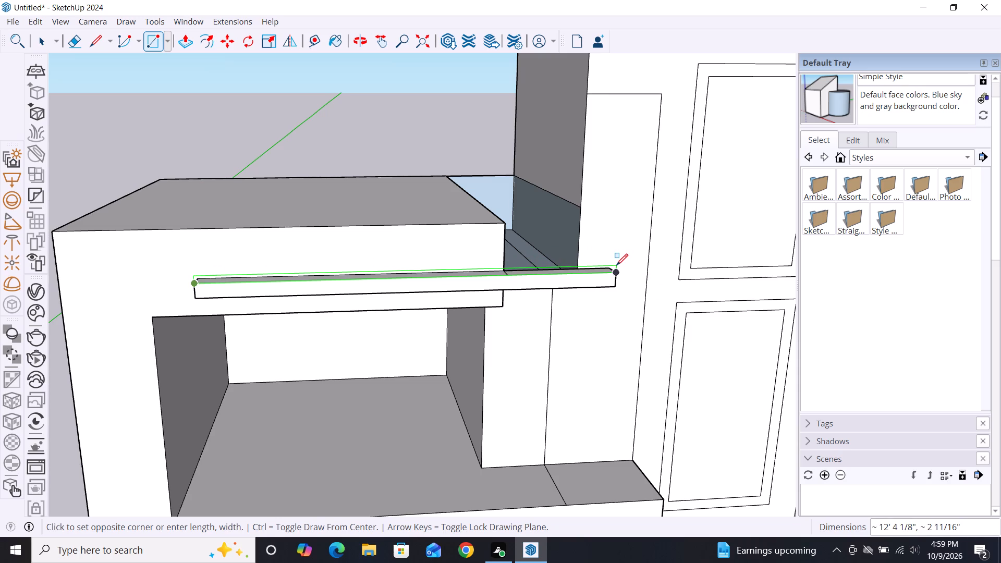
{"action": "left_click", "coordinate": [616, 265]}
Draw a rectangle about 12' 4 1/8" by 2 15/16" hanging vertically from the strip's lower front edge.
{"action": "scroll", "coordinate": [362, 297], "scroll_direction": "down", "scroll_amount": 2}
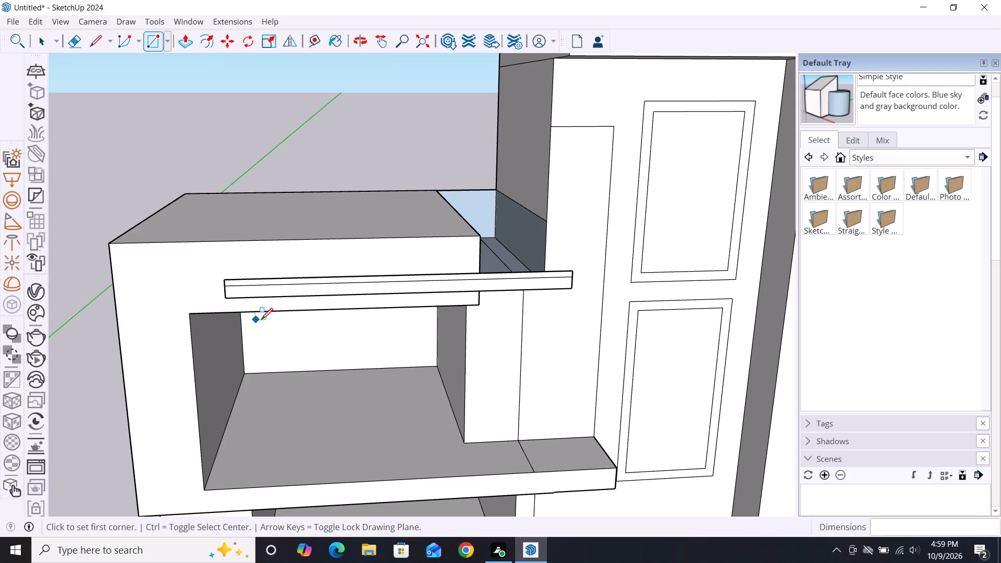
{"action": "left_click", "coordinate": [226, 298]}
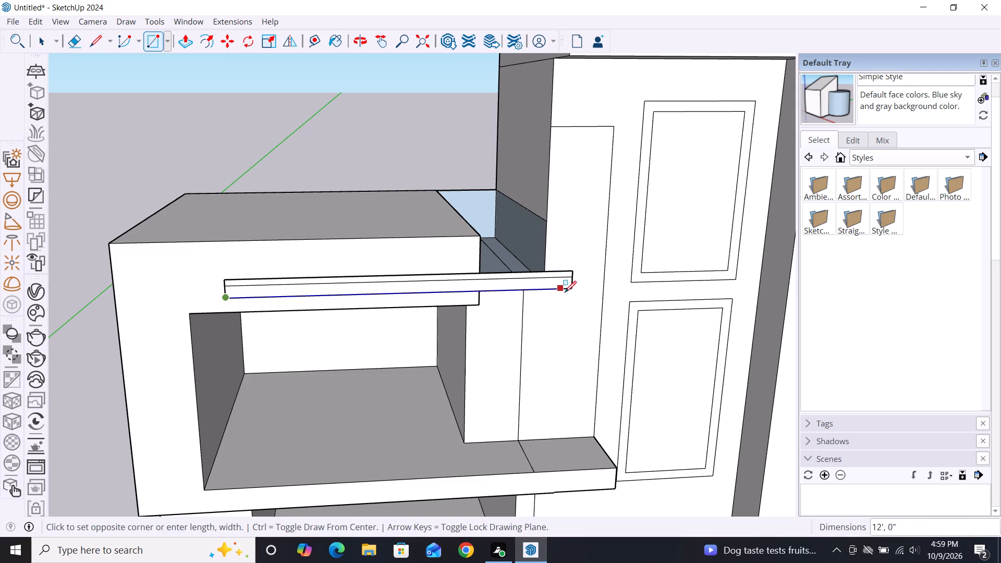
{"action": "left_click", "coordinate": [572, 290]}
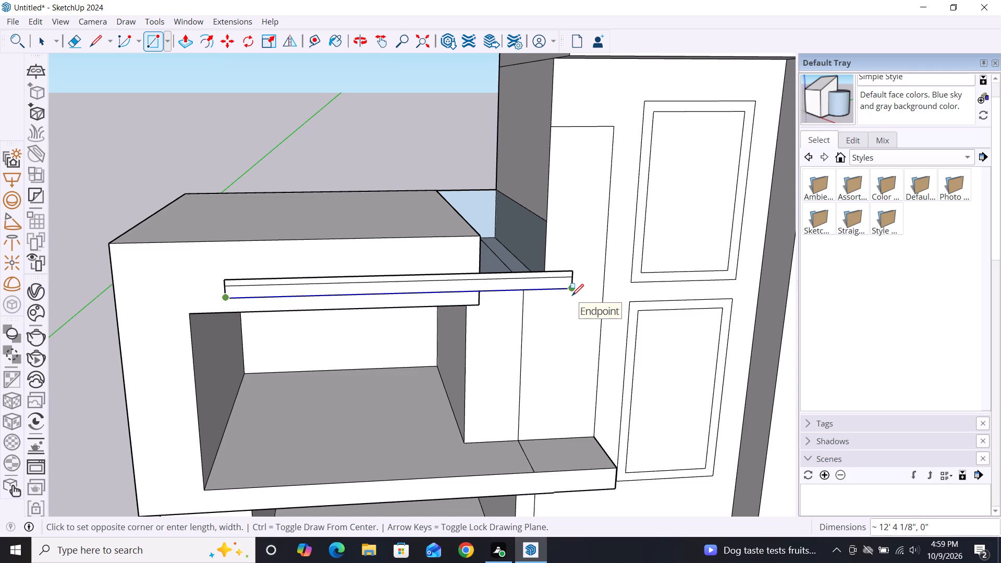
{"action": "scroll", "coordinate": [534, 271], "scroll_direction": "down", "scroll_amount": 4}
{"action": "scroll", "coordinate": [386, 260], "scroll_direction": "down", "scroll_amount": 6}
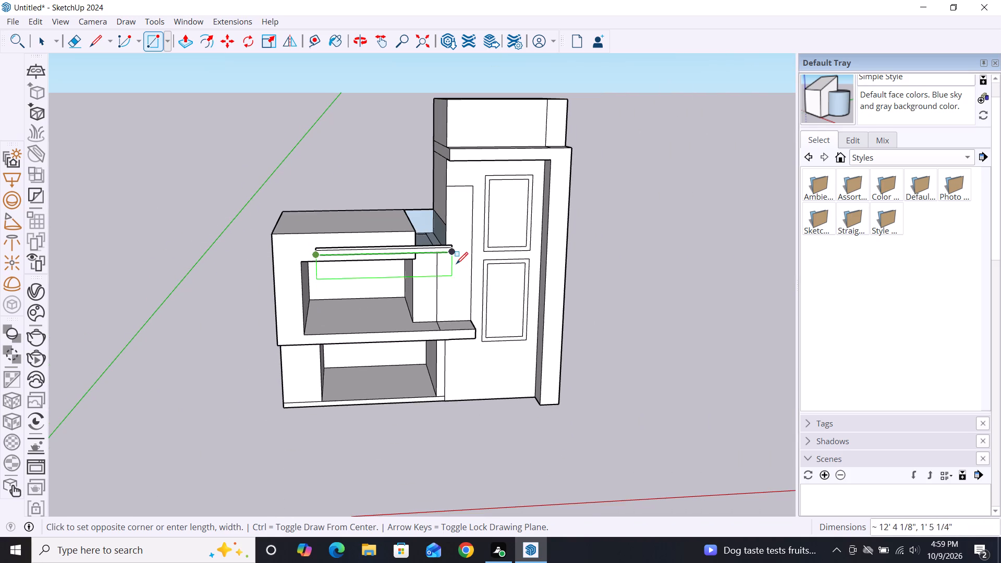
{"action": "scroll", "coordinate": [457, 264], "scroll_direction": "up", "scroll_amount": 15}
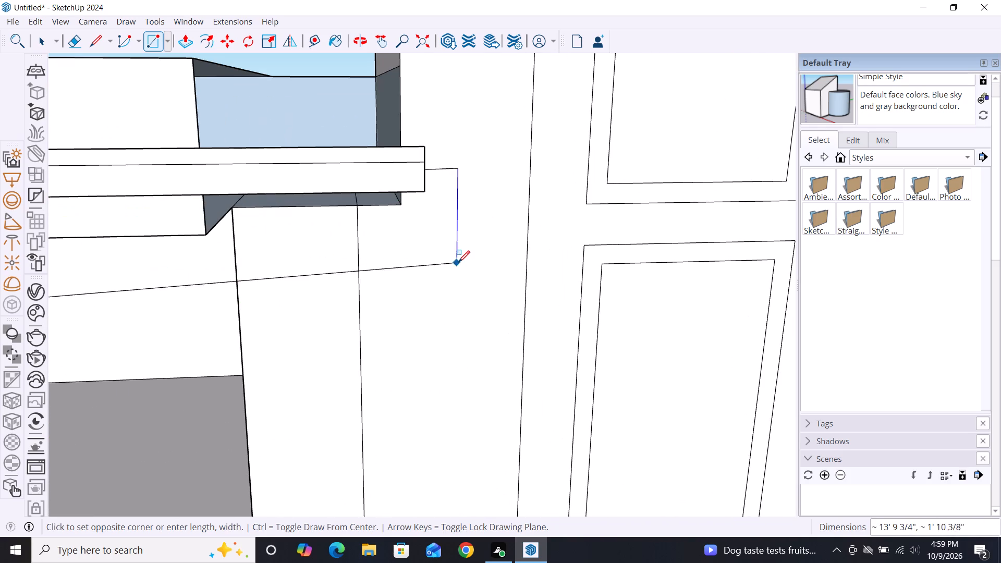
{"action": "left_click", "coordinate": [425, 208]}
{"action": "key", "text": "space"}
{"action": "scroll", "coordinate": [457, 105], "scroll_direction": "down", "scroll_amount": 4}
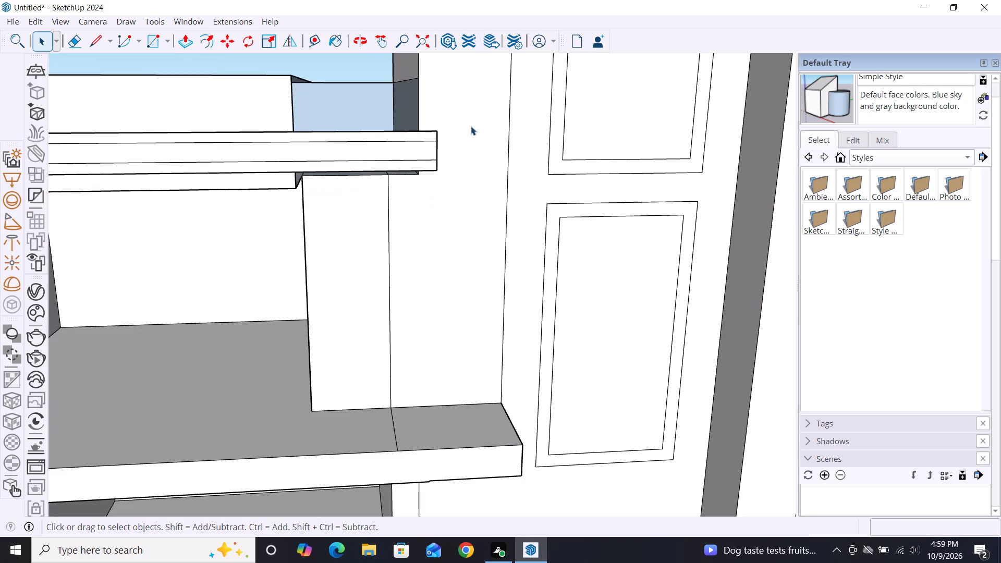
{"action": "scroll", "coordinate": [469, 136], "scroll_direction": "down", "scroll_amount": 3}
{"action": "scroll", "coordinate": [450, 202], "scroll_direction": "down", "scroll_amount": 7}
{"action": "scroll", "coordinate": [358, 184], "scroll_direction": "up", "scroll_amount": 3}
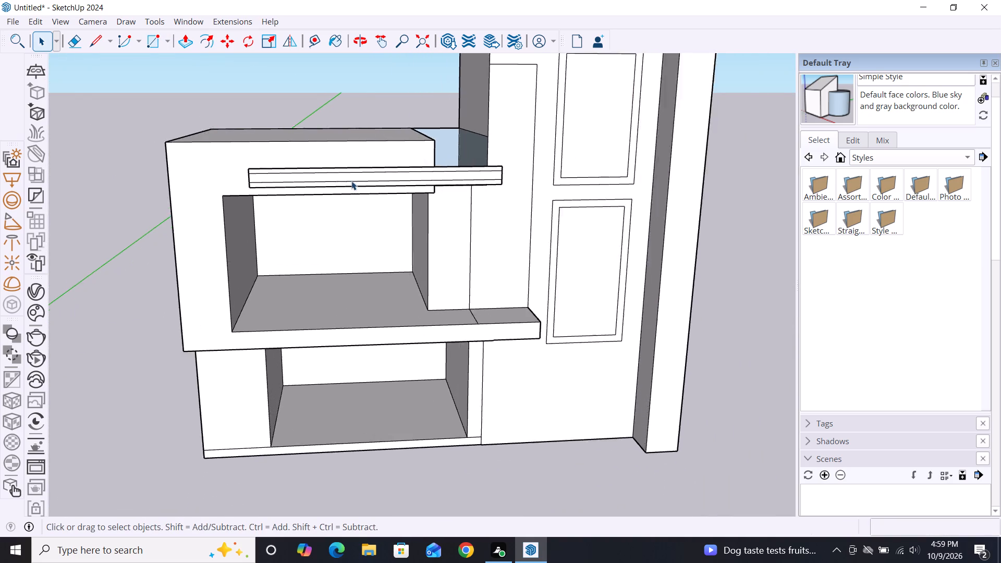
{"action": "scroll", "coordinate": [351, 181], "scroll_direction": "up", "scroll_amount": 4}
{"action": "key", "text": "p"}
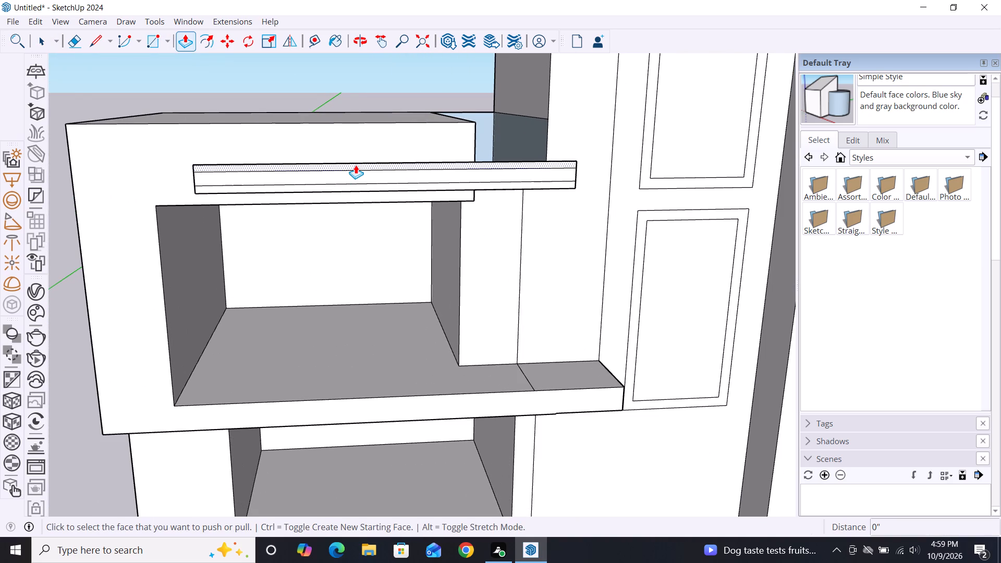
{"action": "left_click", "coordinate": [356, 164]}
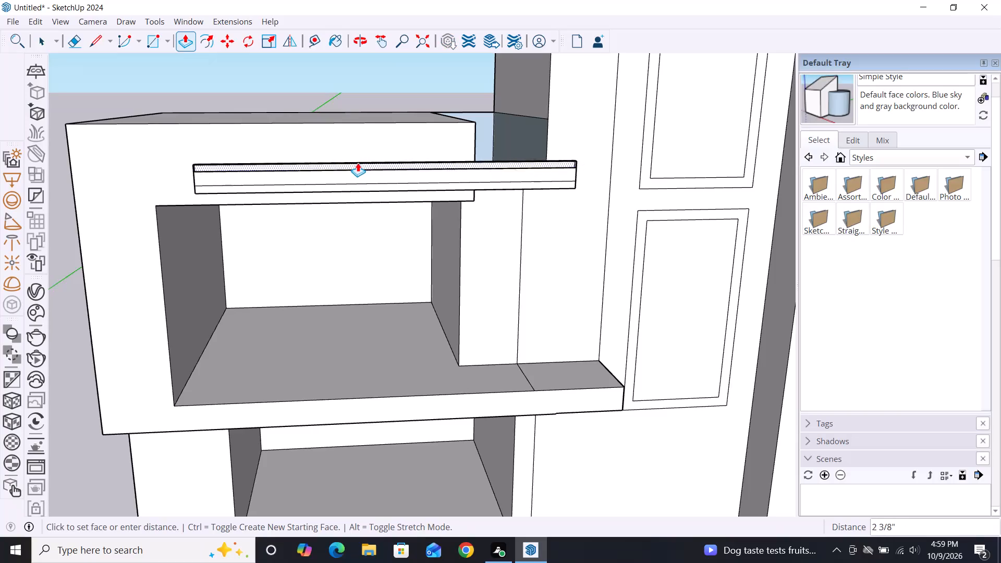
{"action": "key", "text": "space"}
Push/Pull the upper and lower rectangles on the strip's front outward about 1 13/16" each to form two rails.
{"action": "scroll", "coordinate": [358, 162], "scroll_direction": "down", "scroll_amount": 2}
{"action": "middle_click_drag", "start_coordinate": [259, 262], "coordinate": [363, 280], "text": "alt"}
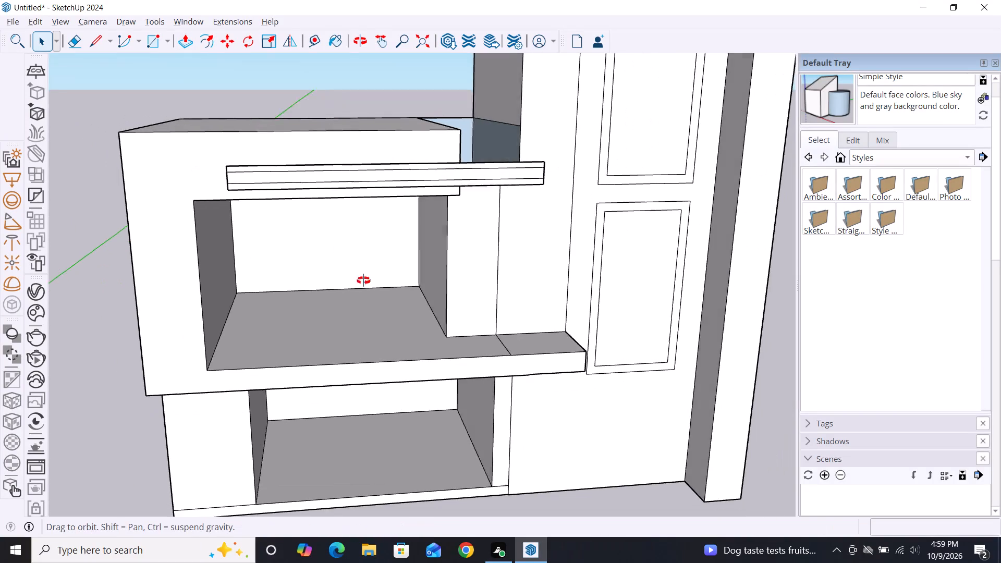
{"action": "middle_click_drag", "start_coordinate": [363, 280], "coordinate": [518, 258], "text": "alt"}
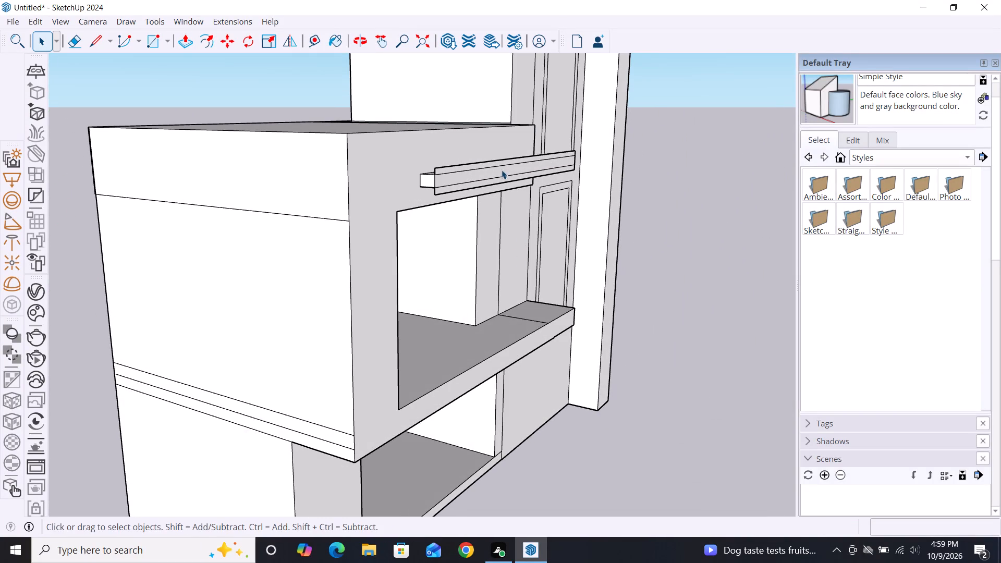
{"action": "scroll", "coordinate": [498, 168], "scroll_direction": "up", "scroll_amount": 6}
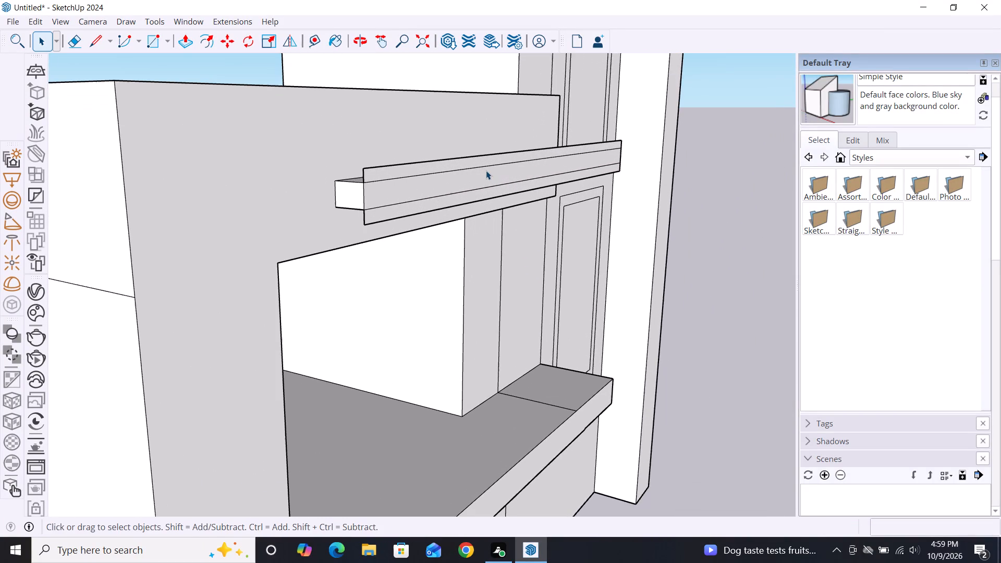
{"action": "key", "text": "p"}
{"action": "left_click", "coordinate": [420, 163]}
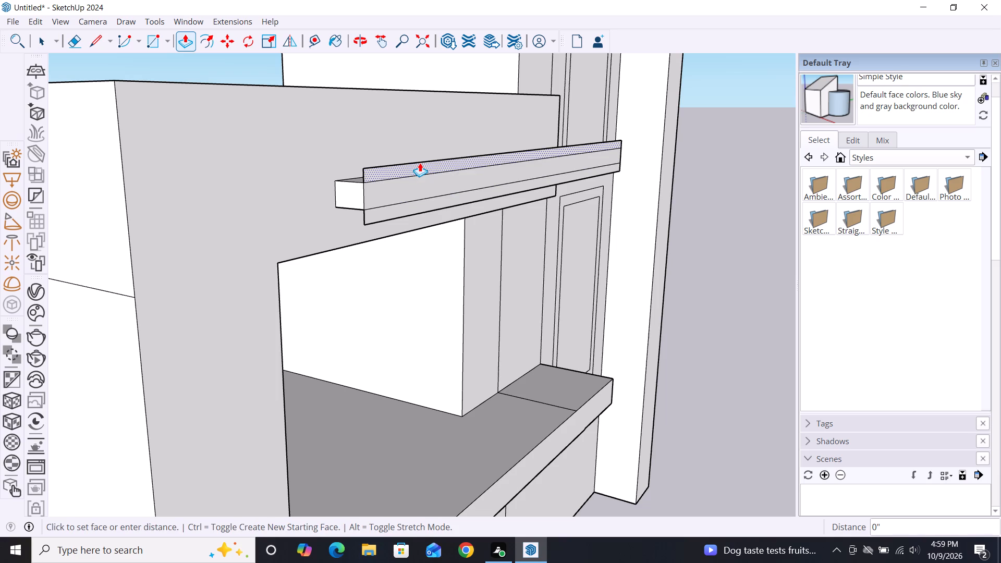
{"action": "left_click", "coordinate": [427, 163]}
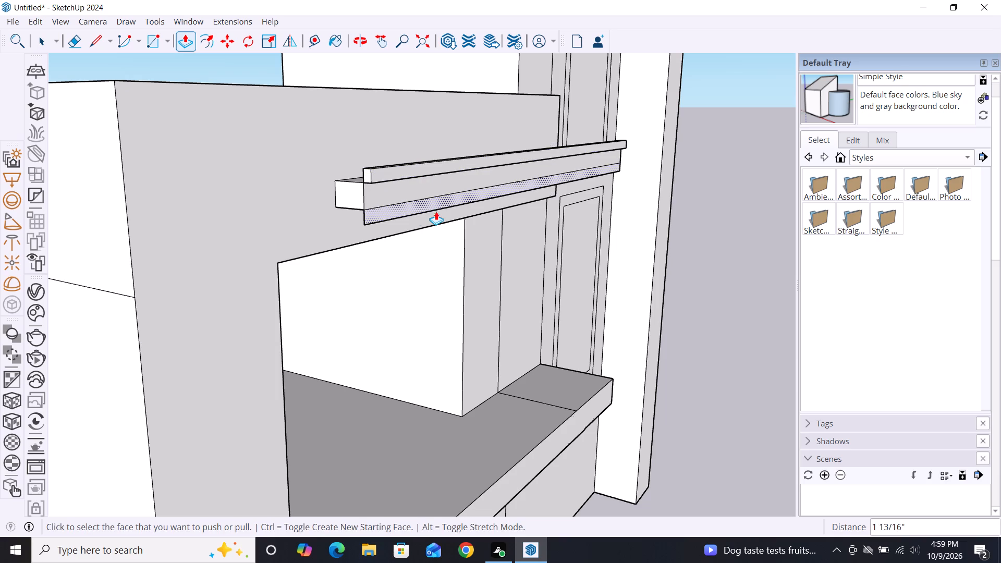
{"action": "left_click", "coordinate": [405, 209]}
{"action": "left_click", "coordinate": [431, 163]}
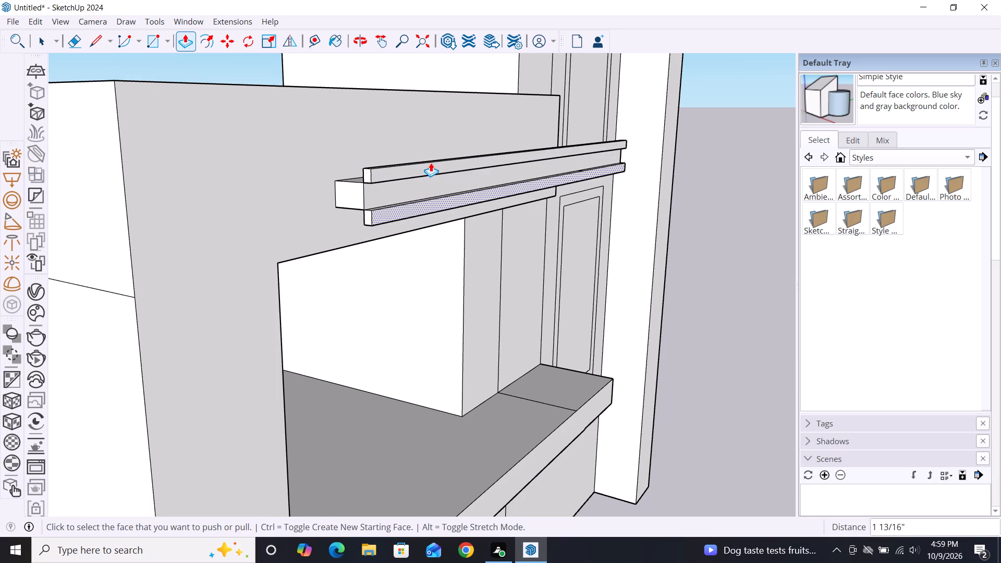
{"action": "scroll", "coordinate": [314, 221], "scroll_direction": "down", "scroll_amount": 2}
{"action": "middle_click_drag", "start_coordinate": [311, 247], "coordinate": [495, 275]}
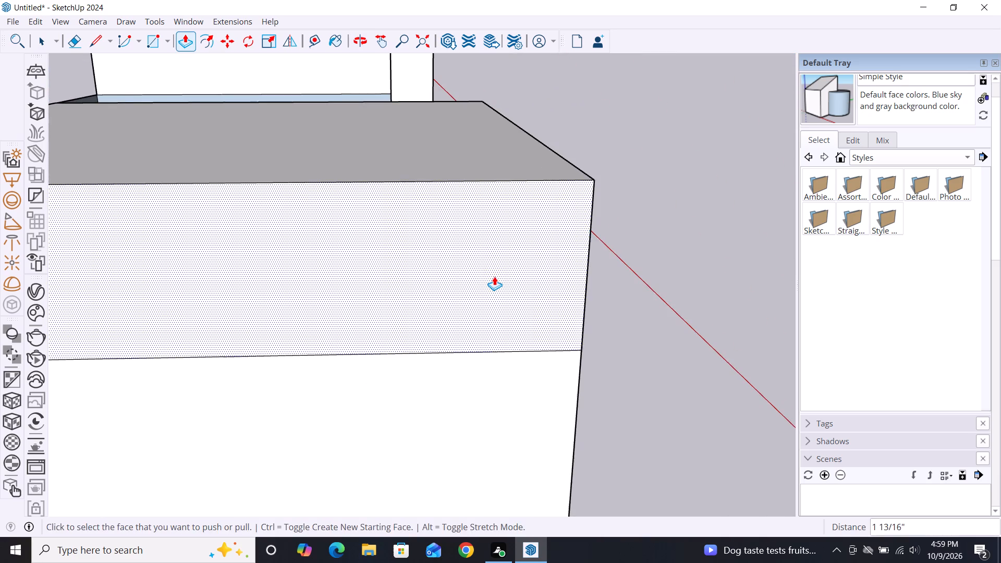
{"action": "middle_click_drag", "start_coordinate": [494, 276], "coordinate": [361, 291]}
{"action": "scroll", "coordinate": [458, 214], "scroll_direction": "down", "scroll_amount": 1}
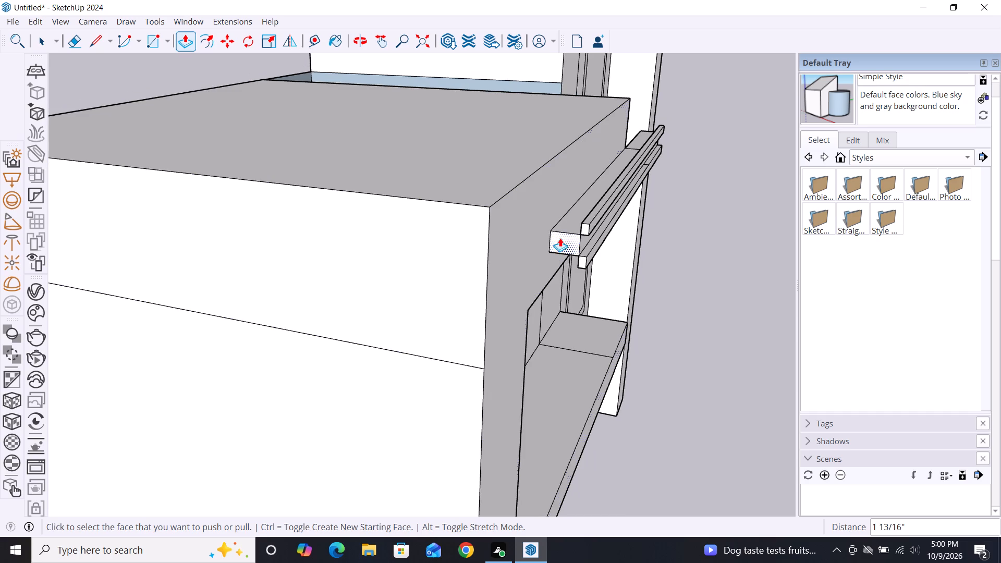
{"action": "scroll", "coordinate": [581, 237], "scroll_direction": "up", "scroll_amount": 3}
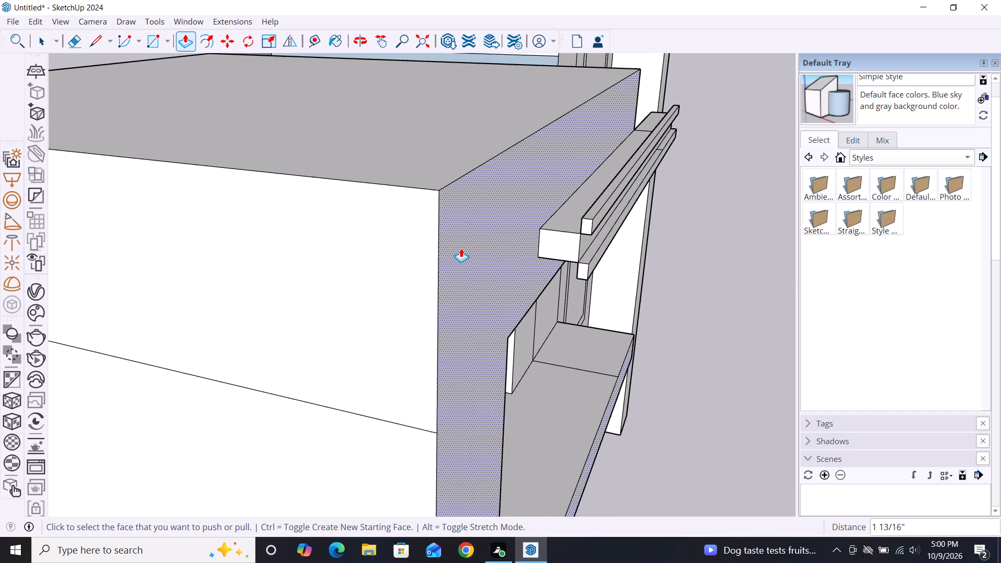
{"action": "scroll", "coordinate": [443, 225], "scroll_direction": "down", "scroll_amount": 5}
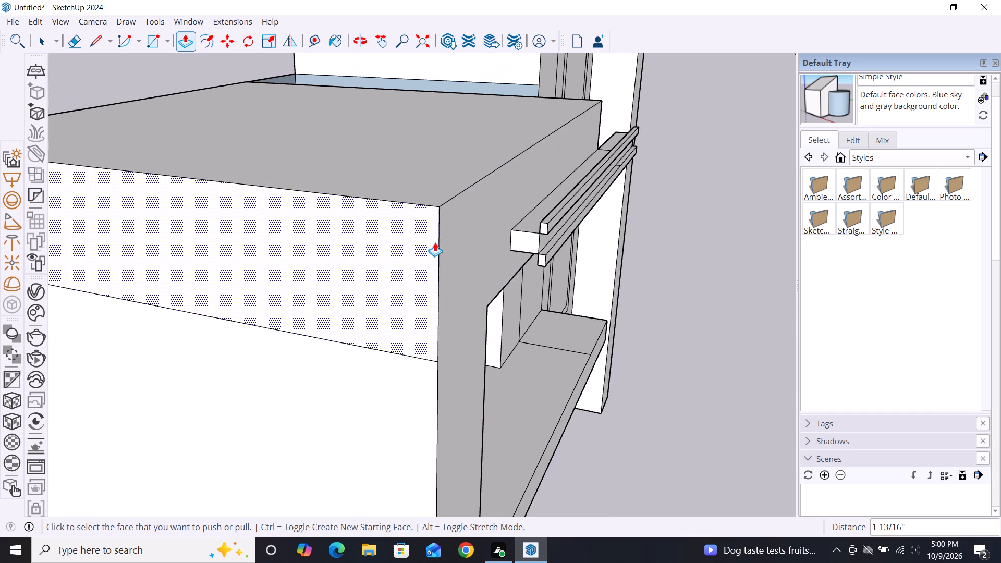
Examine the railed strip and the open front of the lower block from the side, front and farther away.
{"action": "scroll", "coordinate": [450, 223], "scroll_direction": "down", "scroll_amount": 3}
{"action": "key", "text": "space"}
{"action": "scroll", "coordinate": [514, 166], "scroll_direction": "down", "scroll_amount": 4}
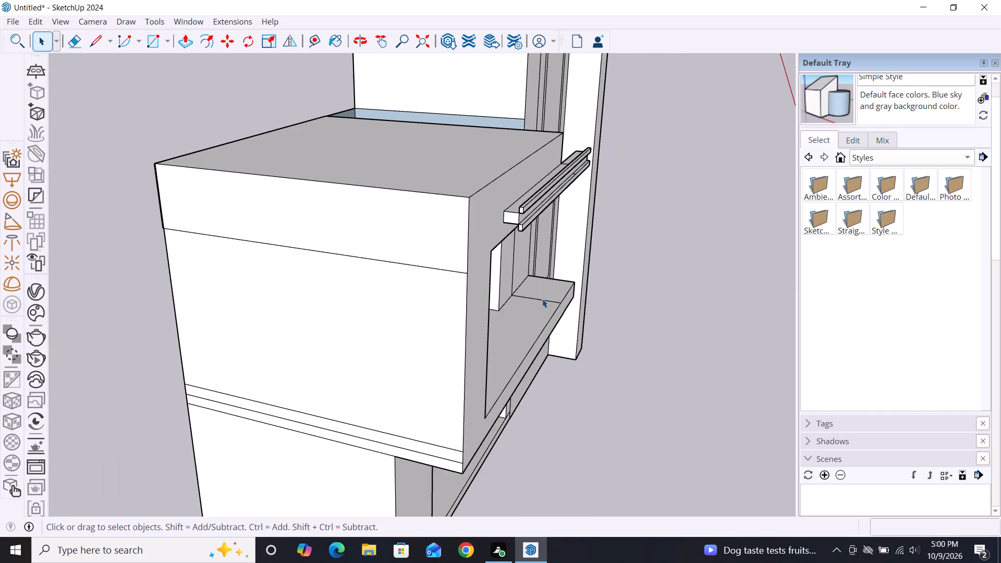
{"action": "middle_click_drag", "start_coordinate": [542, 299], "coordinate": [274, 275]}
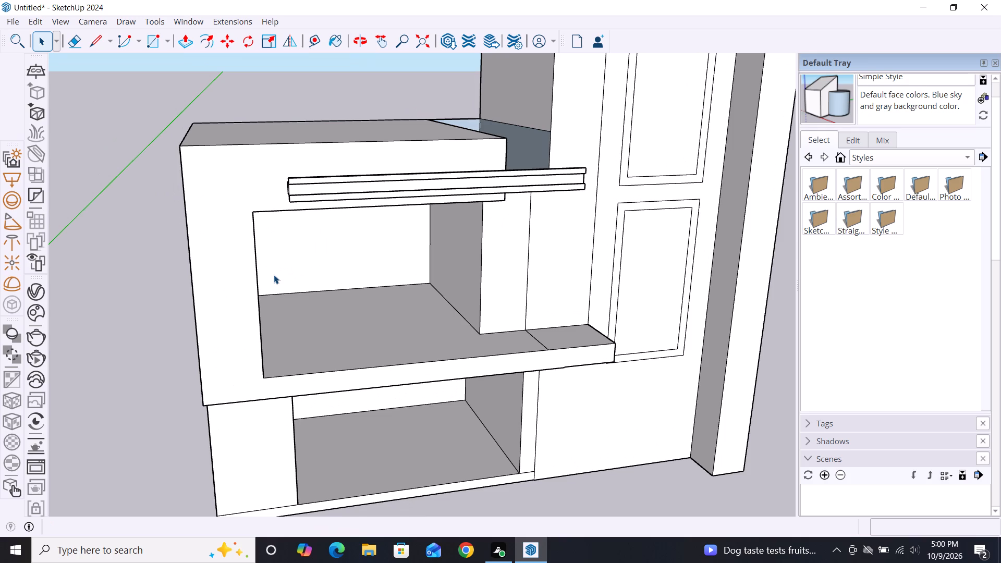
{"action": "scroll", "coordinate": [408, 192], "scroll_direction": "down", "scroll_amount": 2}
{"action": "middle_click_drag", "start_coordinate": [422, 312], "coordinate": [403, 225]}
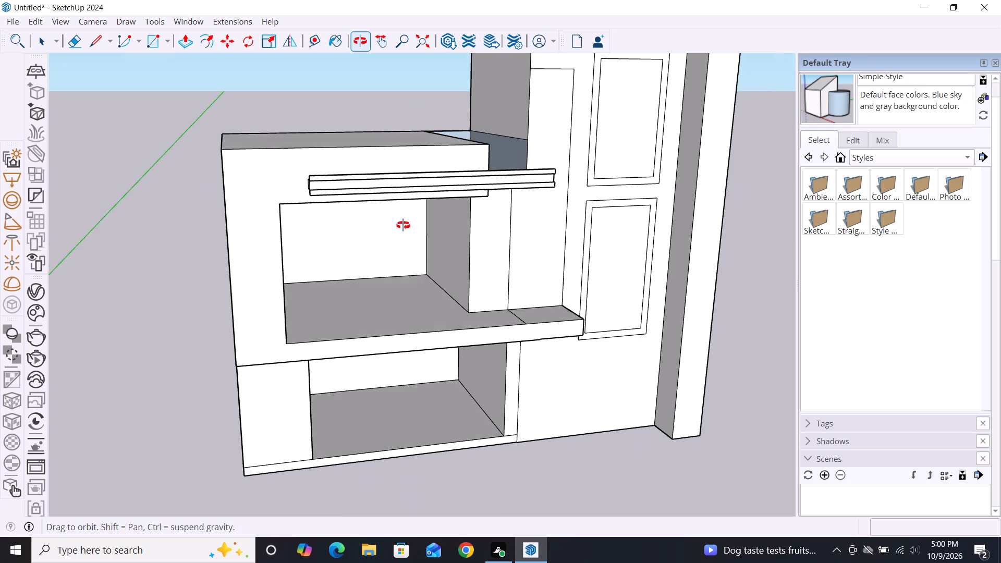
{"action": "middle_click_drag", "start_coordinate": [403, 225], "coordinate": [296, 240]}
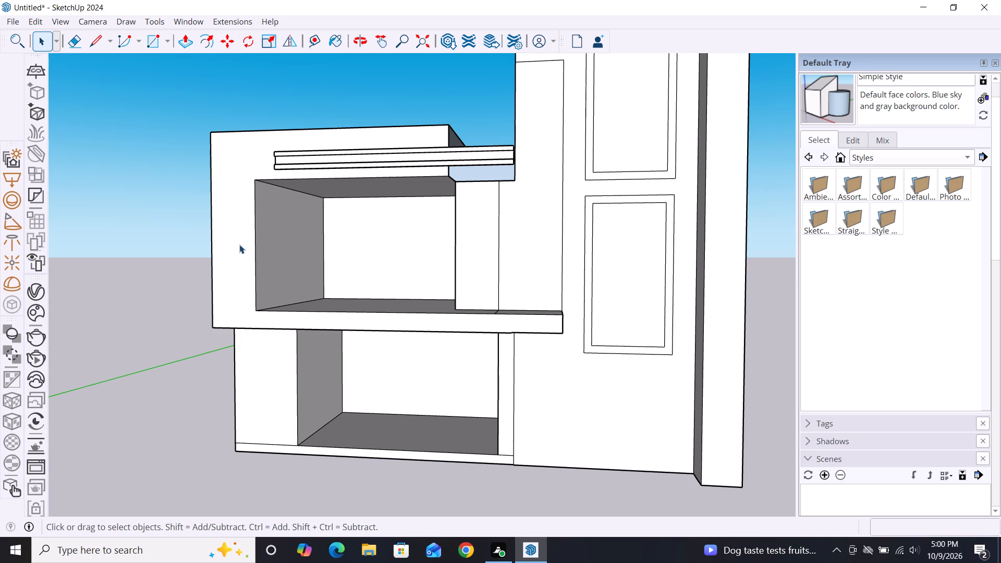
{"action": "scroll", "coordinate": [239, 244], "scroll_direction": "down", "scroll_amount": 2}
{"action": "middle_click_drag", "start_coordinate": [308, 341], "coordinate": [403, 359]}
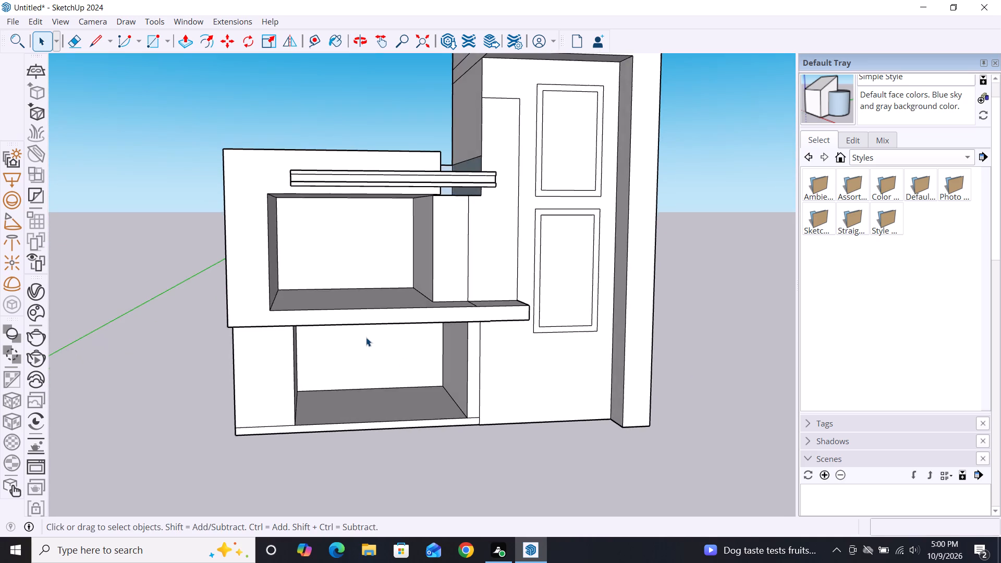
{"action": "scroll", "coordinate": [366, 337], "scroll_direction": "down", "scroll_amount": 4}
{"action": "scroll", "coordinate": [325, 312], "scroll_direction": "down", "scroll_amount": 1}
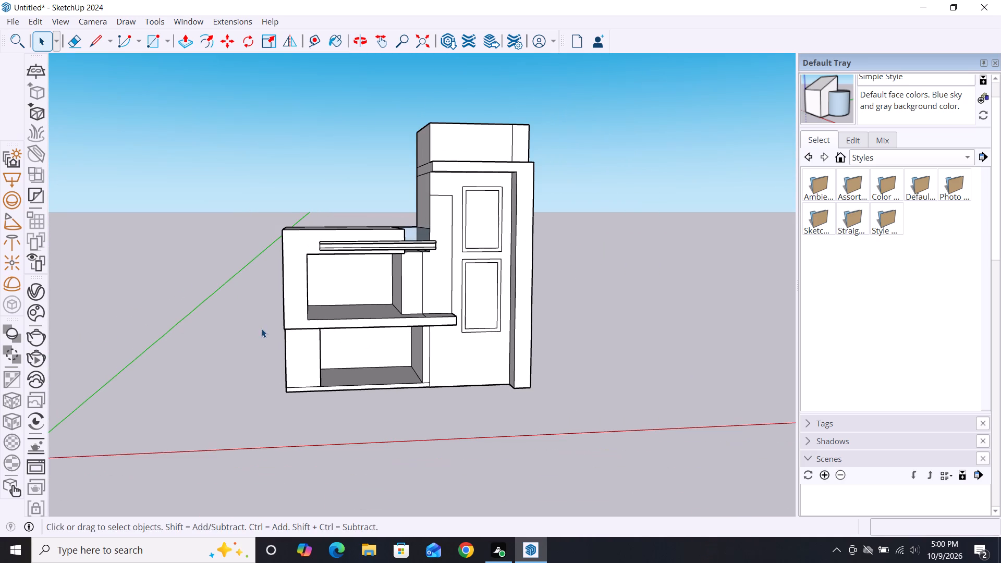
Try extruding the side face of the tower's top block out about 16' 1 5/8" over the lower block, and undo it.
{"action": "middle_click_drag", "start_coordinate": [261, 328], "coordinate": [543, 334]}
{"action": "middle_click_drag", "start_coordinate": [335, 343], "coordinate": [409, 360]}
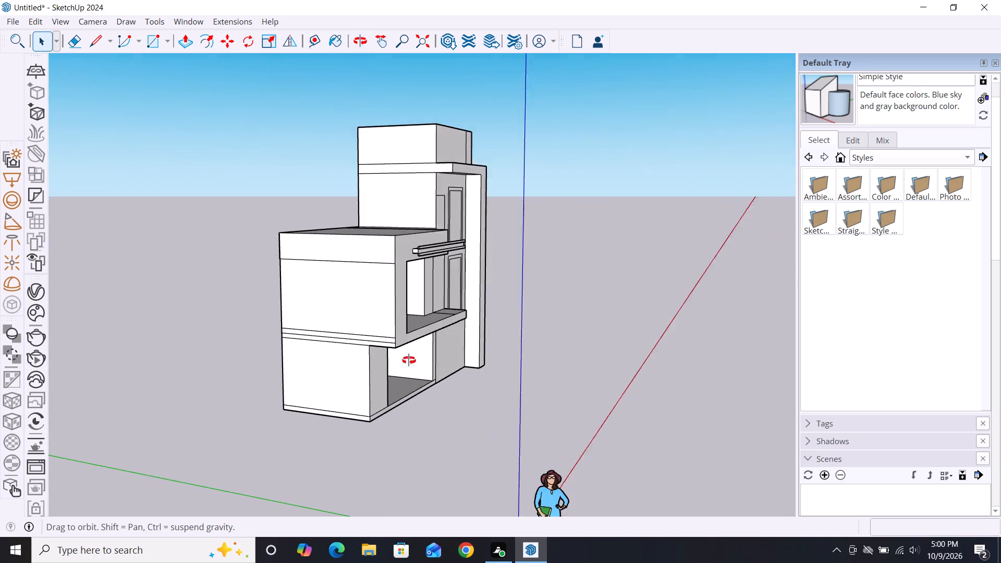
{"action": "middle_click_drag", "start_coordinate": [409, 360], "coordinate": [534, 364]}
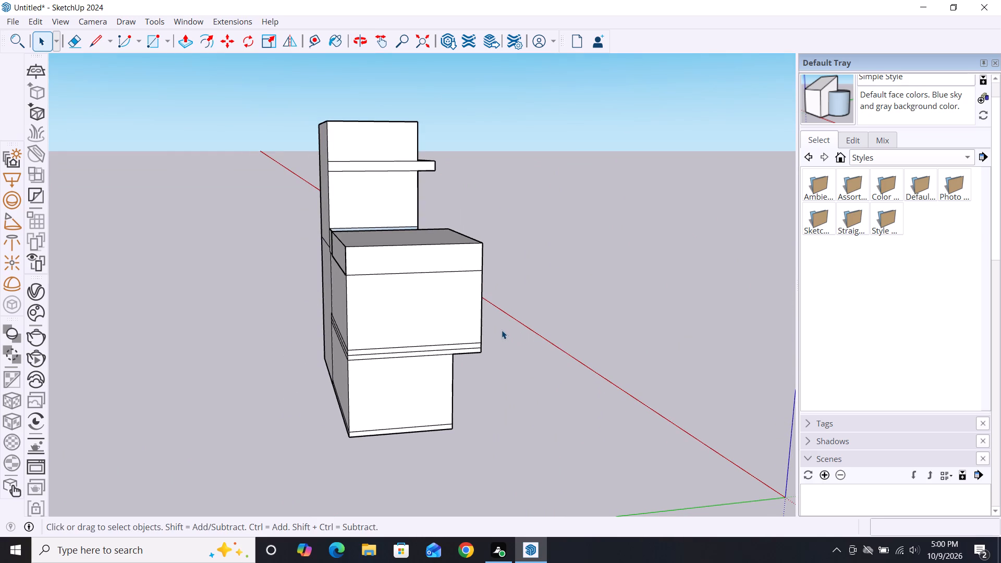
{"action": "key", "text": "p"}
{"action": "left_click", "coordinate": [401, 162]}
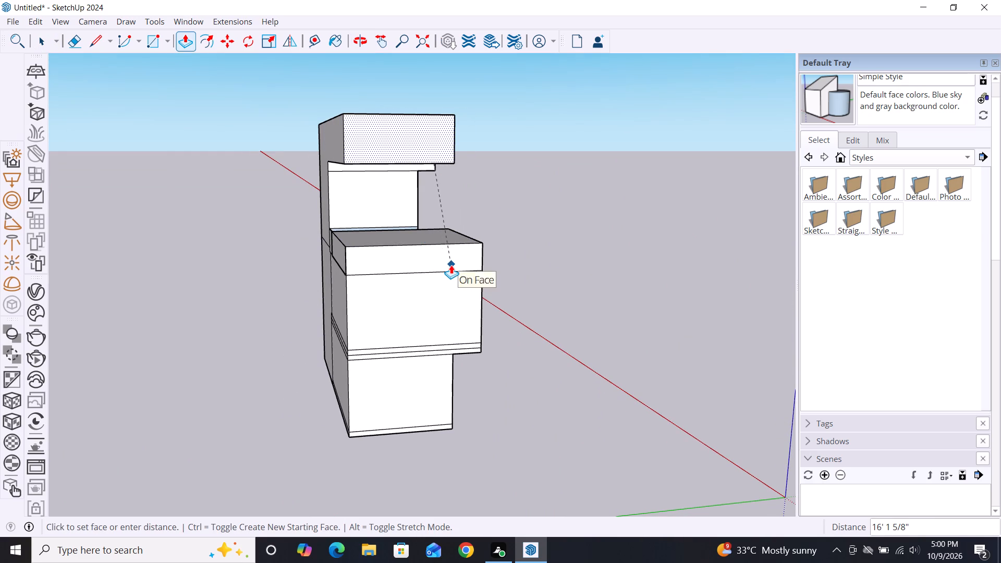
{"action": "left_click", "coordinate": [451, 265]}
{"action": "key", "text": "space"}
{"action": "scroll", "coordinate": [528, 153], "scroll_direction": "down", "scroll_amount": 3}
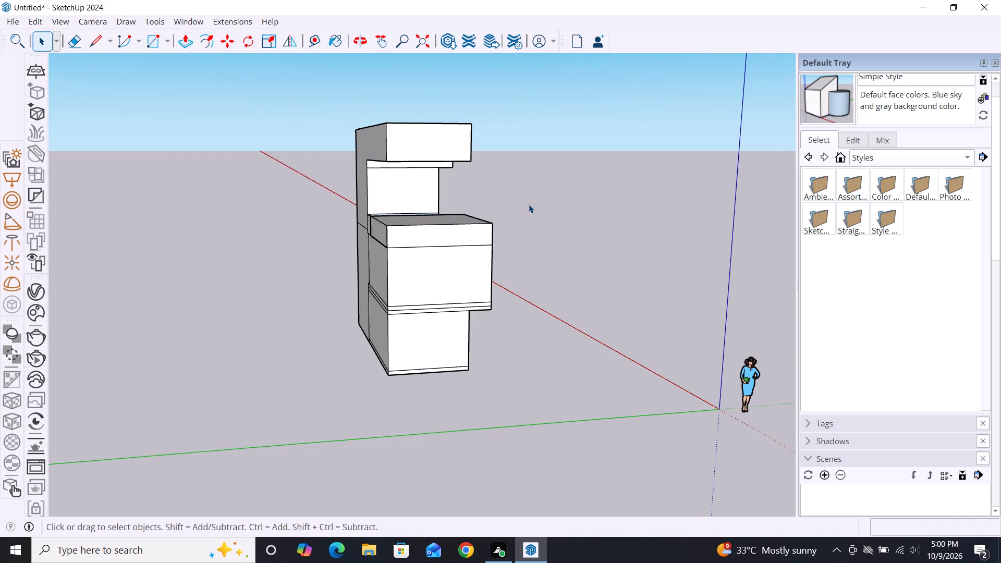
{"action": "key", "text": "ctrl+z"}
Push/Pull the side end of the tower's upper horizontal band about 16' 1 5/8" outward as a slab above the lower block.
{"action": "key", "text": "p"}
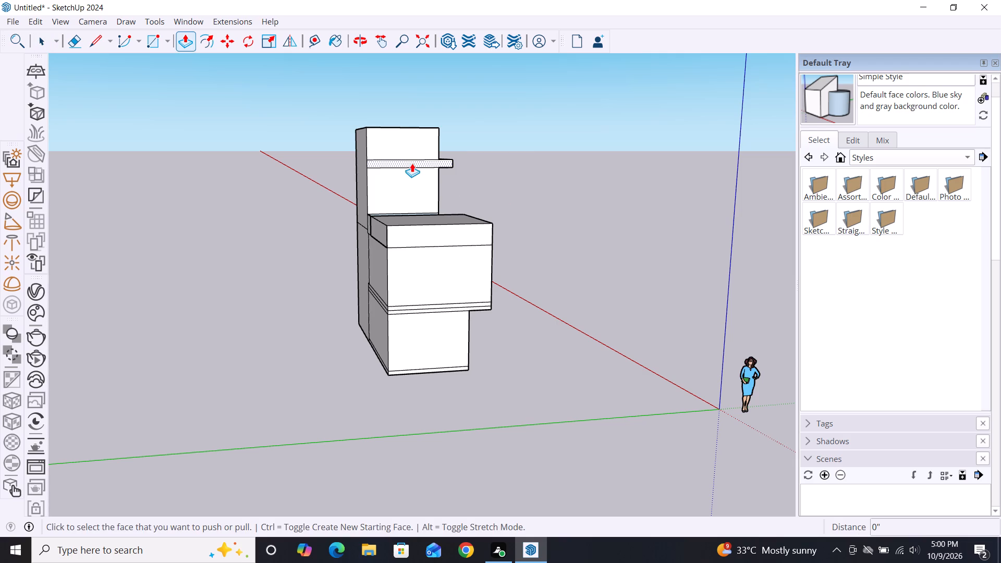
{"action": "left_click", "coordinate": [412, 163]}
{"action": "left_click", "coordinate": [468, 265]}
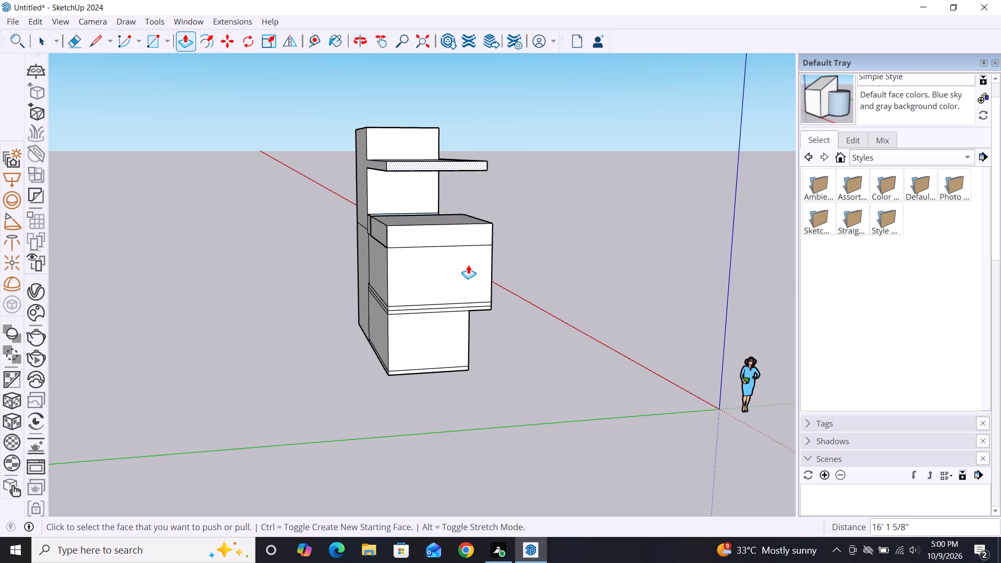
Erase the misaligned vertical edge on the wall between the upper opening and the panelled tower.
{"action": "scroll", "coordinate": [573, 235], "scroll_direction": "down", "scroll_amount": 2}
{"action": "middle_click_drag", "start_coordinate": [568, 304], "coordinate": [119, 327]}
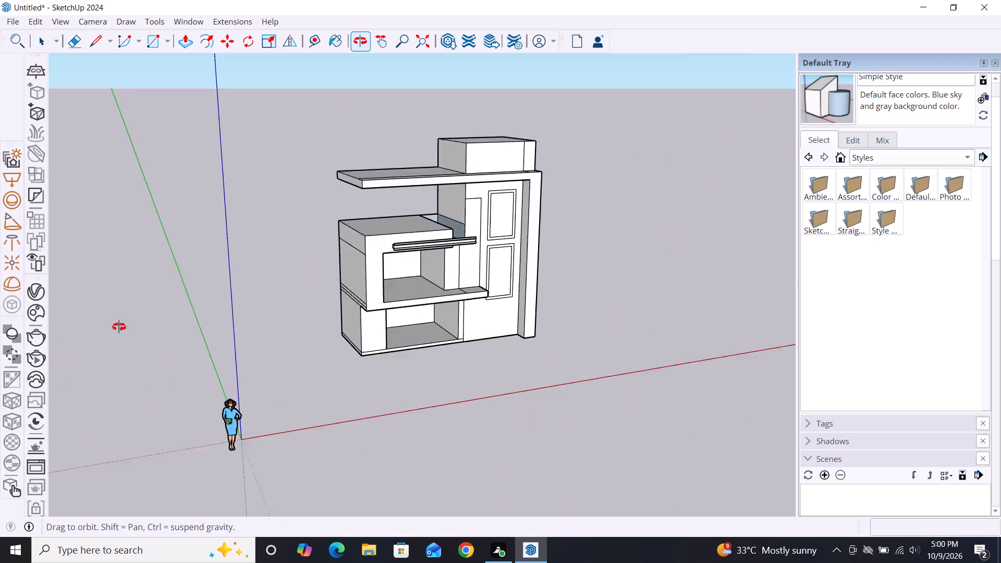
{"action": "middle_click_drag", "start_coordinate": [119, 327], "coordinate": [62, 315]}
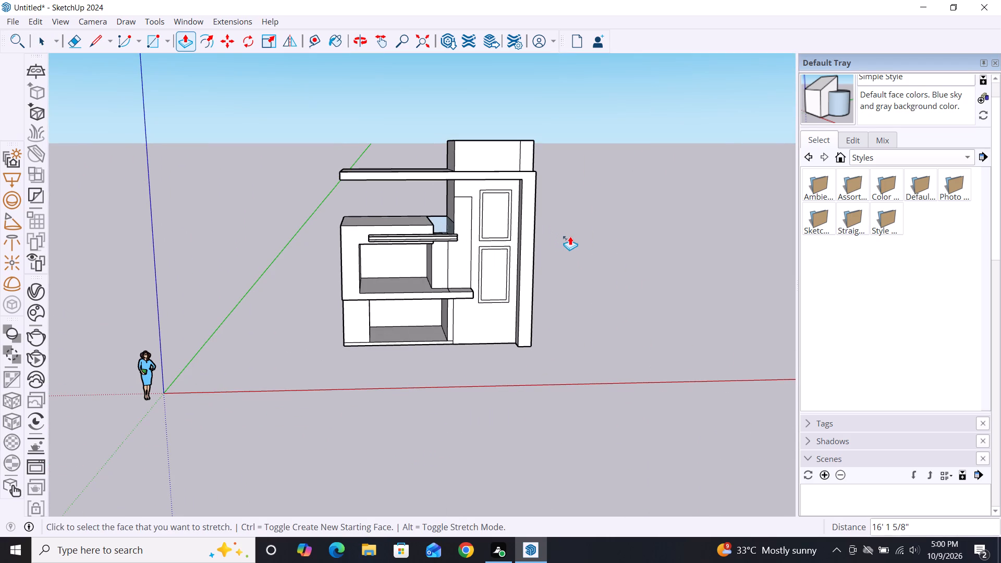
{"action": "middle_click_drag", "start_coordinate": [580, 265], "coordinate": [529, 232]}
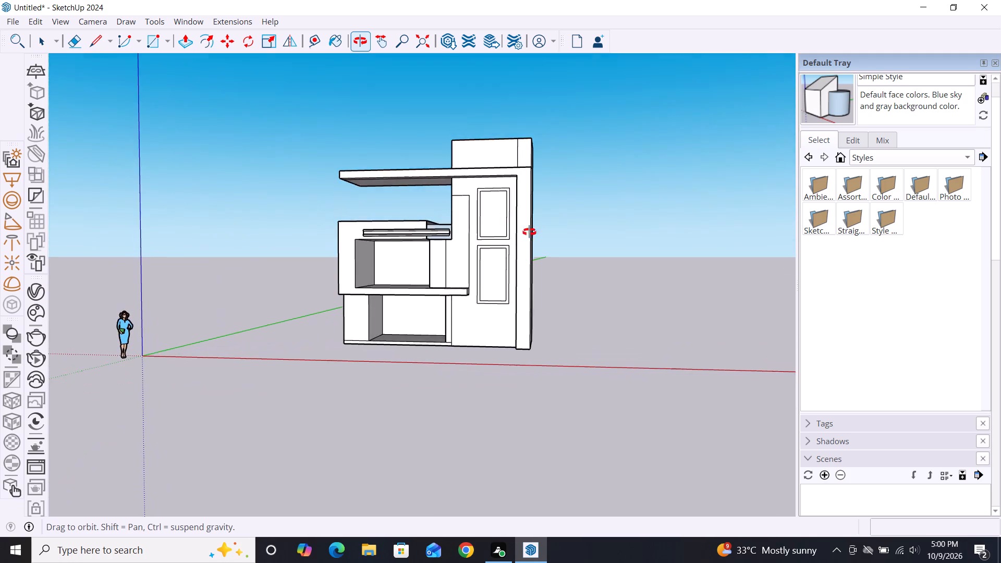
{"action": "middle_click_drag", "start_coordinate": [529, 232], "coordinate": [544, 233]}
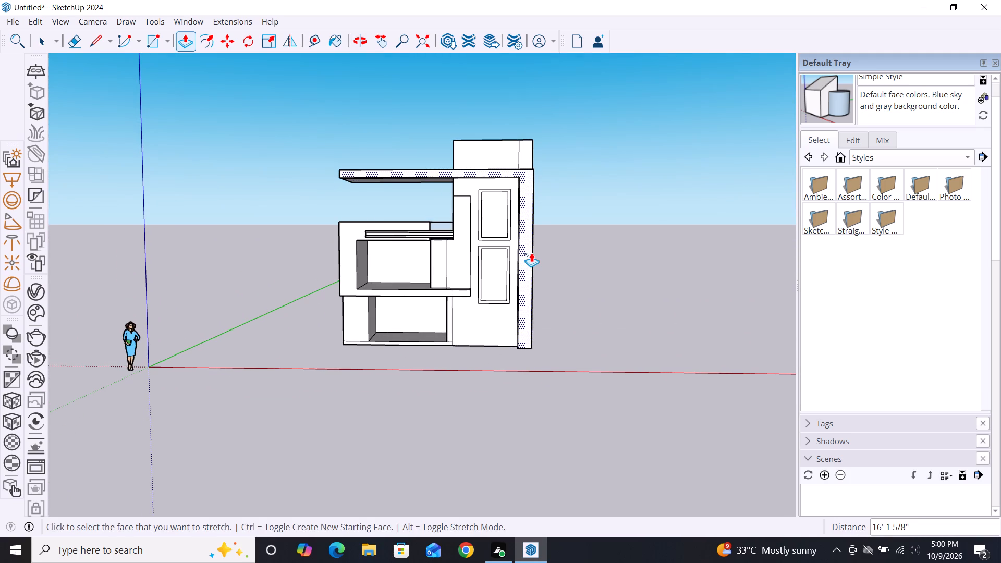
{"action": "scroll", "coordinate": [531, 253], "scroll_direction": "up", "scroll_amount": 8}
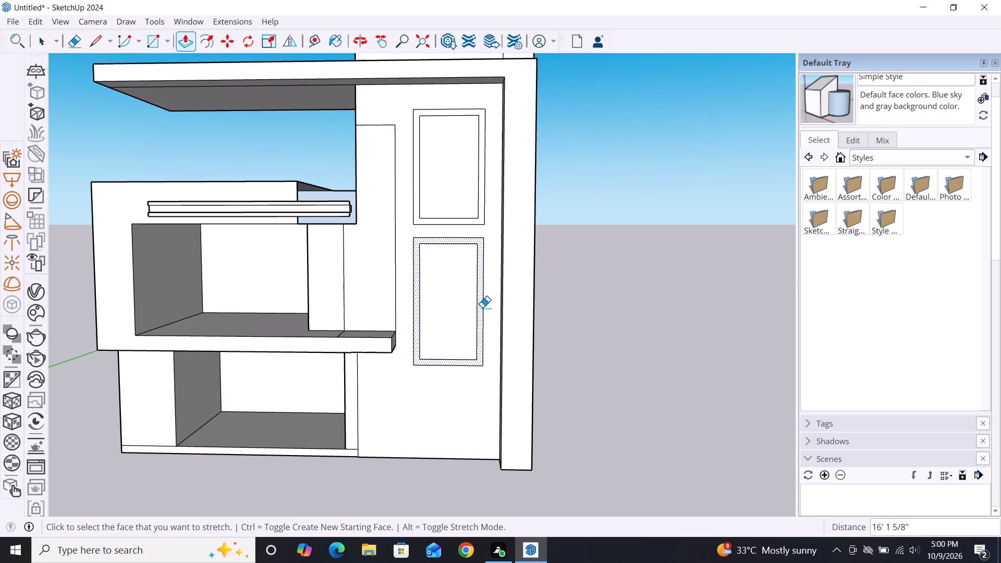
{"action": "key", "text": "e"}
{"action": "double_click", "coordinate": [345, 285]}
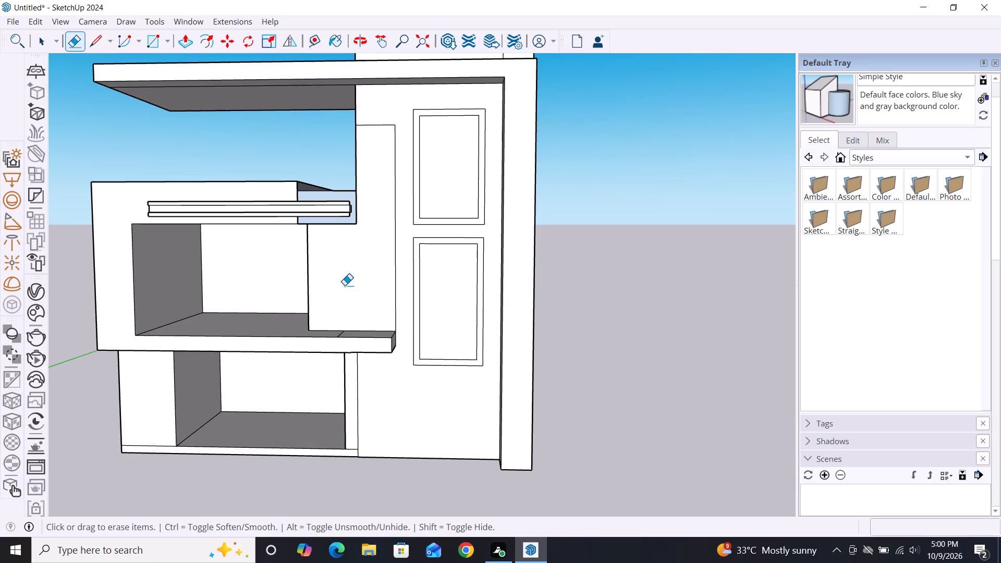
Draw a vertical line about 7' 1/2" long from the tower's lower wall corner beside the strip down to the floor ledge.
{"action": "scroll", "coordinate": [391, 315], "scroll_direction": "up", "scroll_amount": 3}
{"action": "key", "text": "l"}
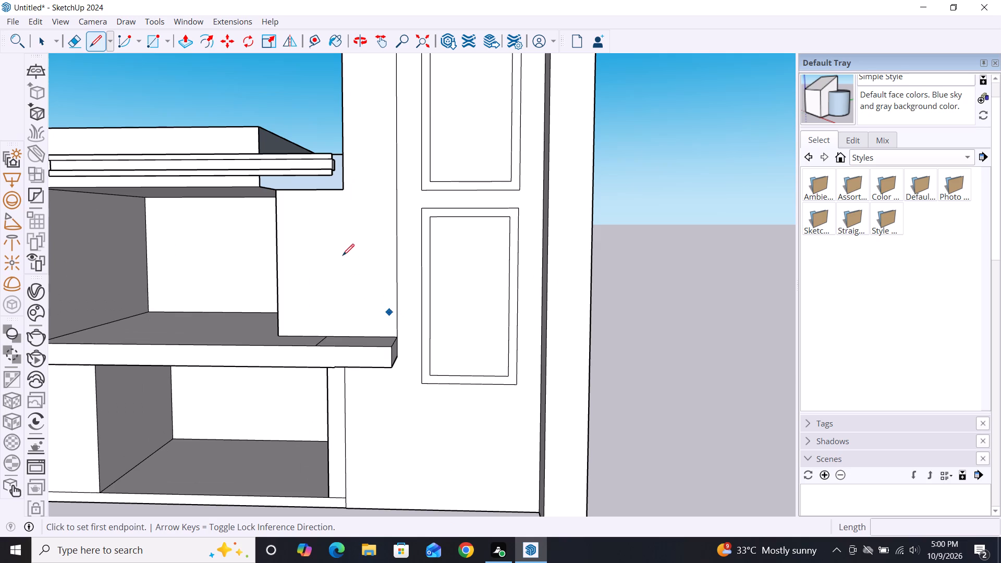
{"action": "left_click", "coordinate": [341, 190]}
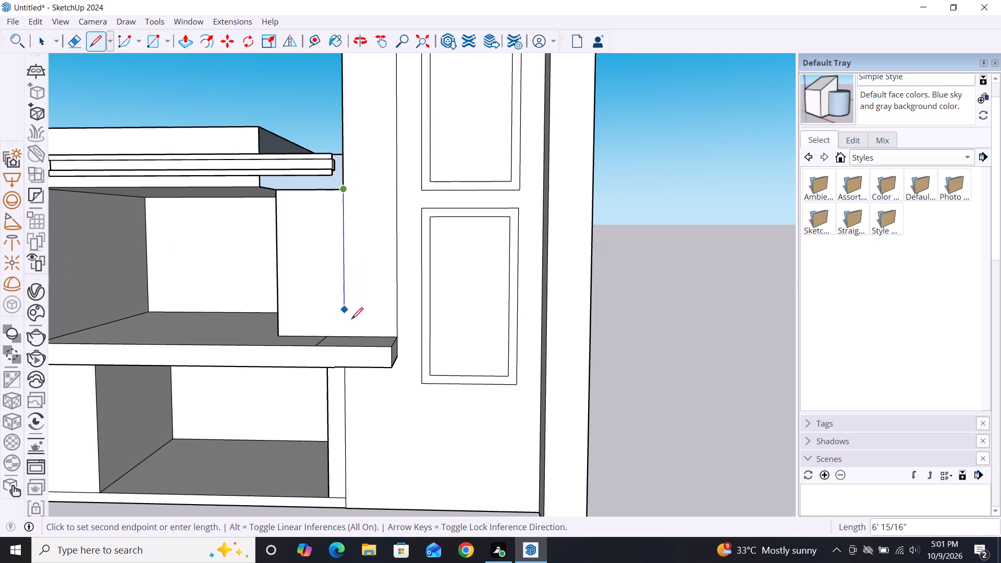
{"action": "scroll", "coordinate": [349, 334], "scroll_direction": "up", "scroll_amount": 6}
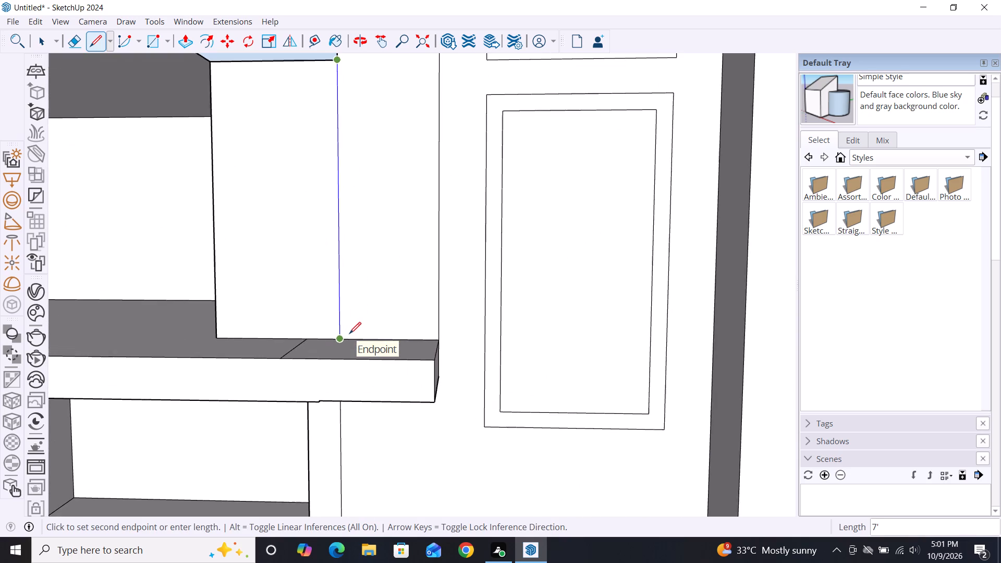
{"action": "scroll", "coordinate": [349, 334], "scroll_direction": "up", "scroll_amount": 15}
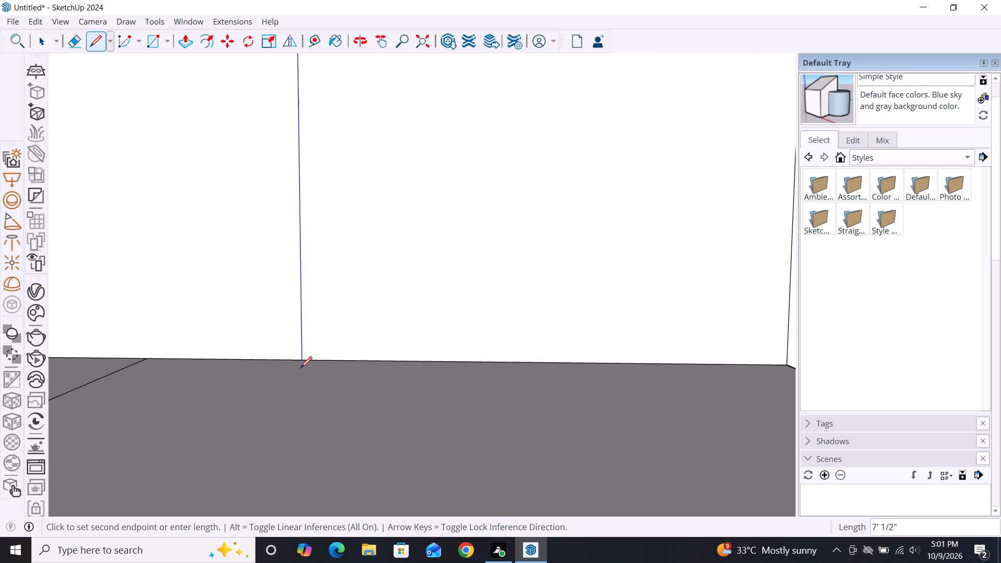
{"action": "left_click", "coordinate": [303, 359]}
{"action": "key", "text": "space"}
Erase the leftover short diagonal edge across the top of the projecting floor ledge.
{"action": "scroll", "coordinate": [343, 284], "scroll_direction": "down", "scroll_amount": 7}
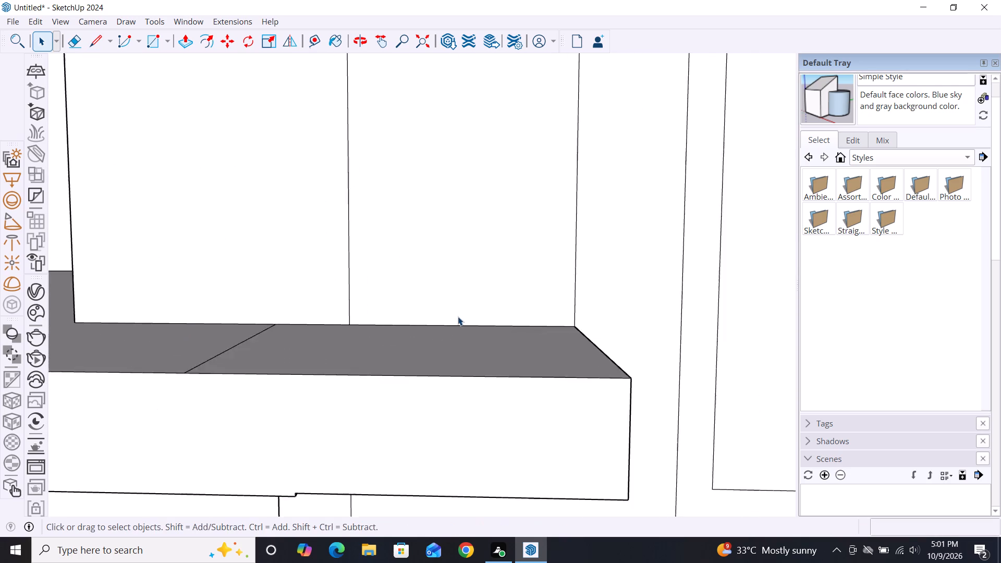
{"action": "scroll", "coordinate": [458, 316], "scroll_direction": "down", "scroll_amount": 16}
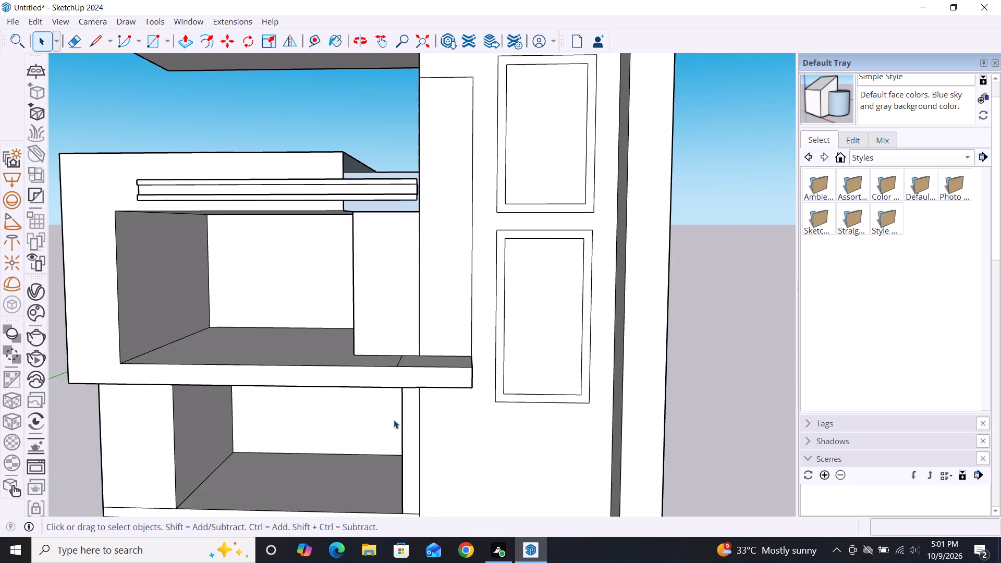
{"action": "scroll", "coordinate": [491, 330], "scroll_direction": "down", "scroll_amount": 2}
{"action": "scroll", "coordinate": [432, 364], "scroll_direction": "down", "scroll_amount": 1}
{"action": "scroll", "coordinate": [409, 354], "scroll_direction": "up", "scroll_amount": 3}
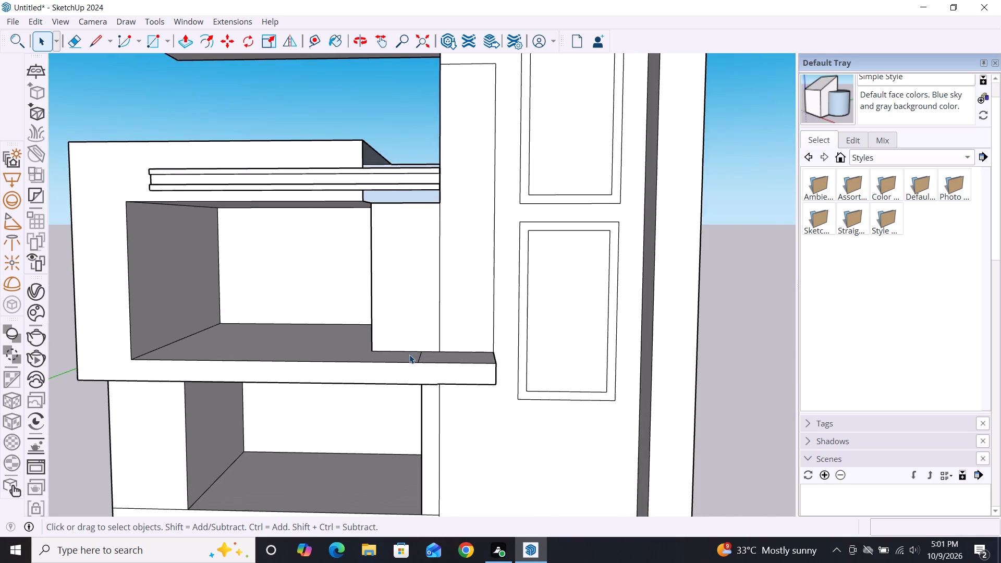
{"action": "scroll", "coordinate": [409, 354], "scroll_direction": "up", "scroll_amount": 3}
{"action": "key", "text": "e"}
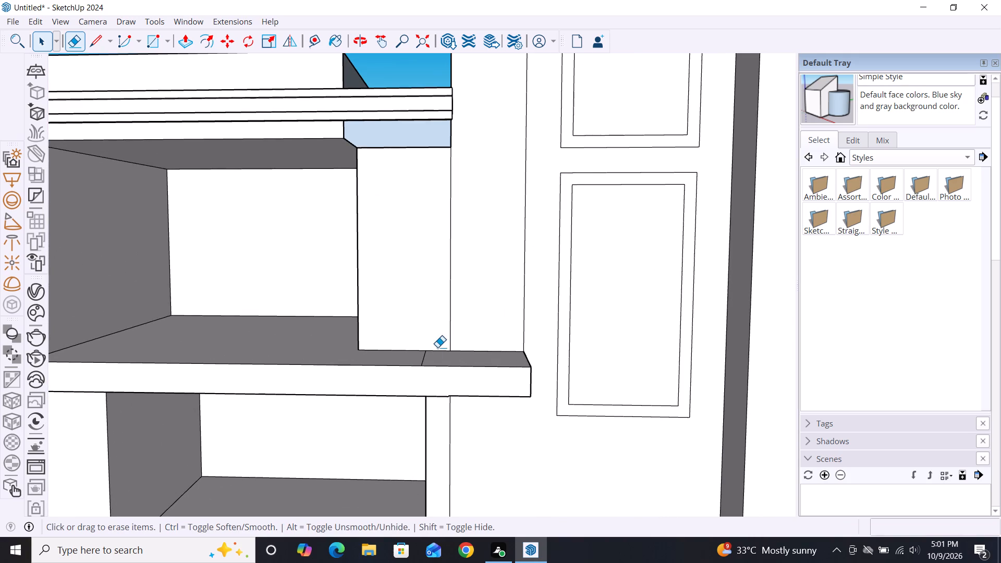
{"action": "double_click", "coordinate": [423, 357]}
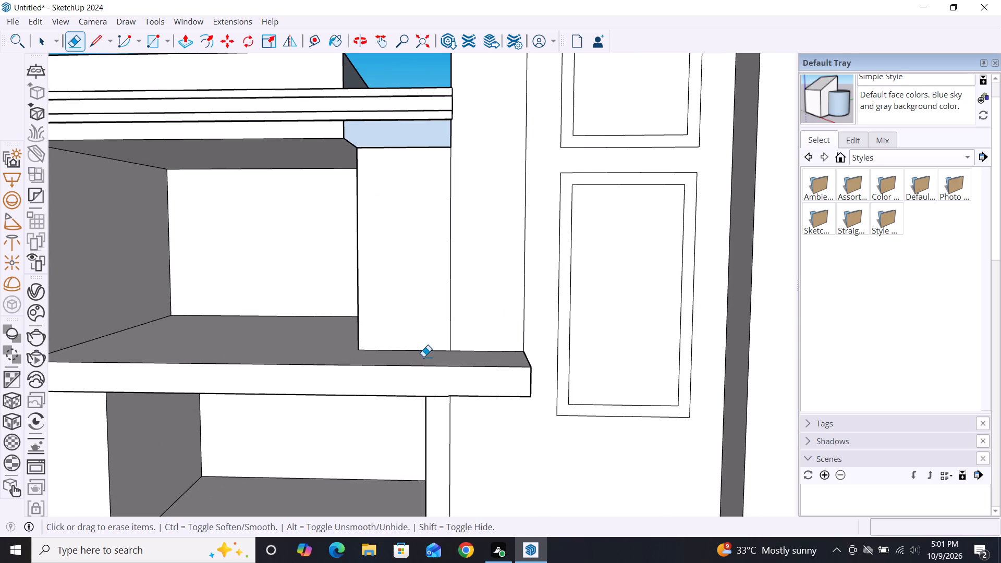
Examine the front elevation around the new overhanging slab and the open-front block beneath it.
{"action": "scroll", "coordinate": [456, 191], "scroll_direction": "down", "scroll_amount": 3}
{"action": "scroll", "coordinate": [455, 311], "scroll_direction": "down", "scroll_amount": 10}
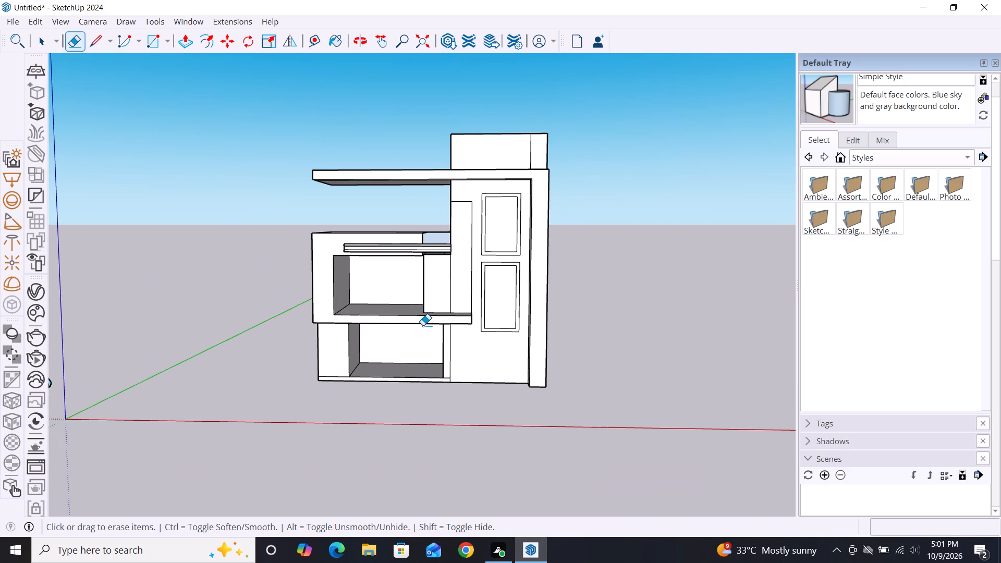
{"action": "key", "text": "space"}
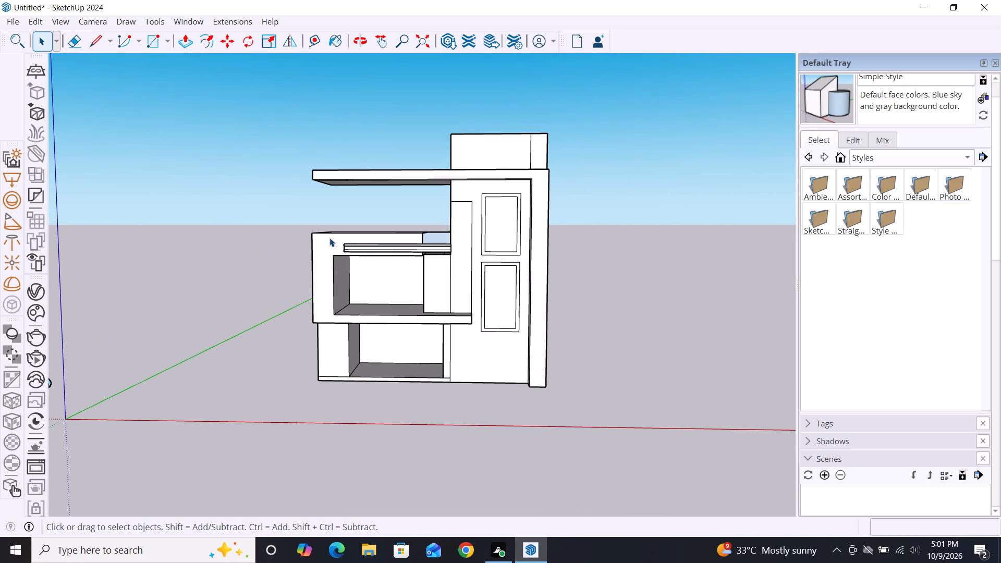
{"action": "scroll", "coordinate": [435, 229], "scroll_direction": "up", "scroll_amount": 9}
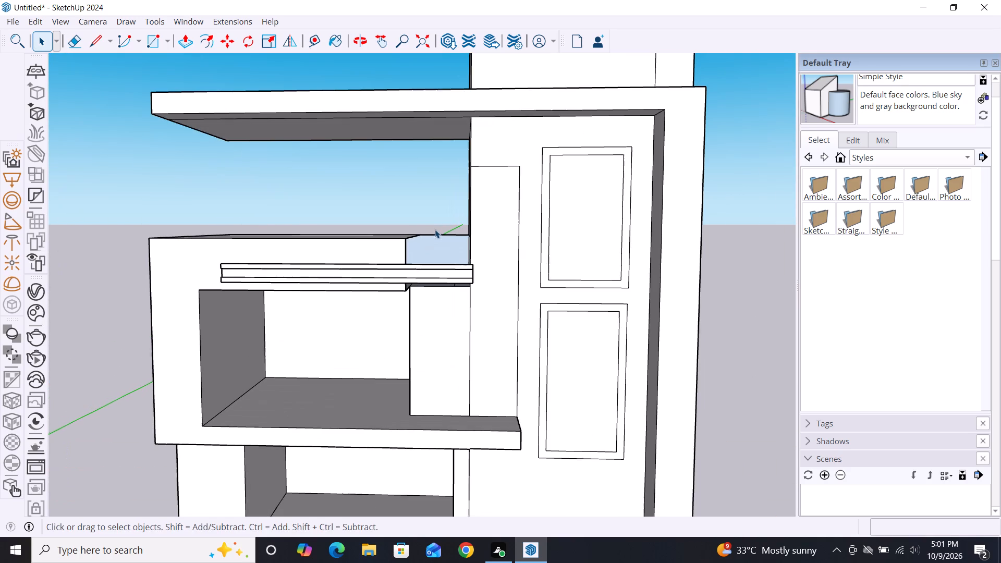
{"action": "scroll", "coordinate": [400, 176], "scroll_direction": "down", "scroll_amount": 2}
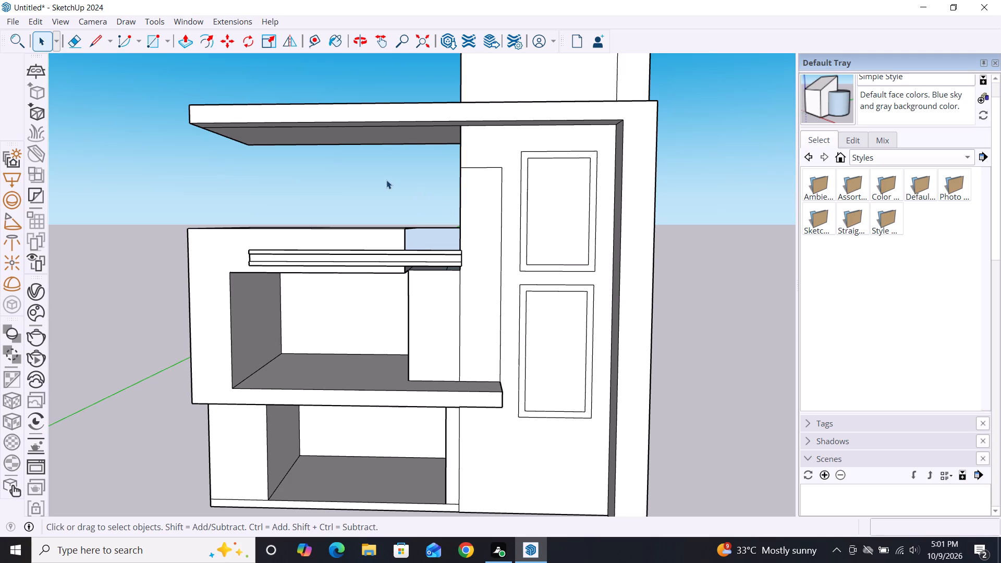
{"action": "scroll", "coordinate": [368, 143], "scroll_direction": "up", "scroll_amount": 1}
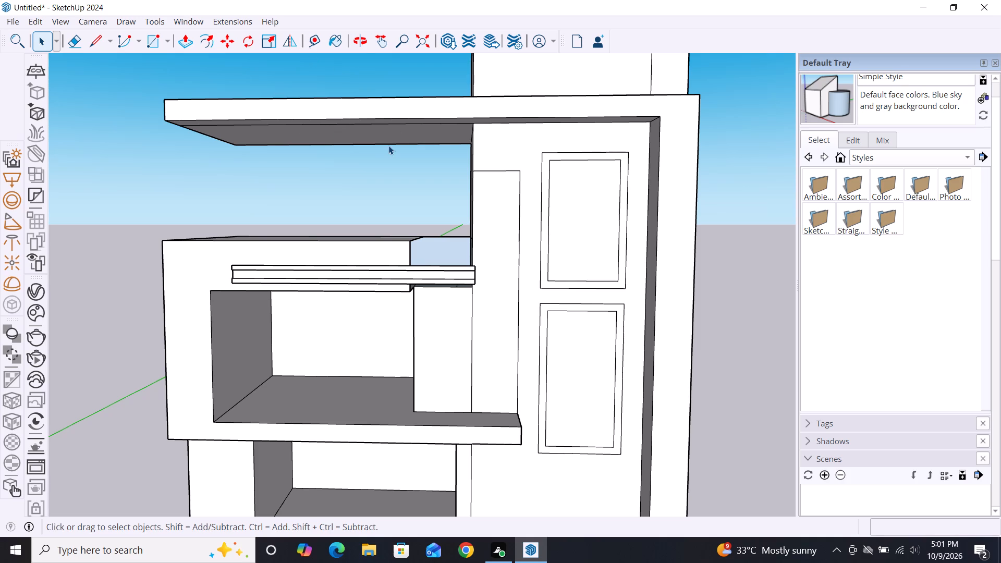
Draw a rectangle about 9' 5 7/8" by 7' 4 1/8" on top of the overhanging roof slab beside the tower.
{"action": "middle_click_drag", "start_coordinate": [388, 145], "coordinate": [417, 394]}
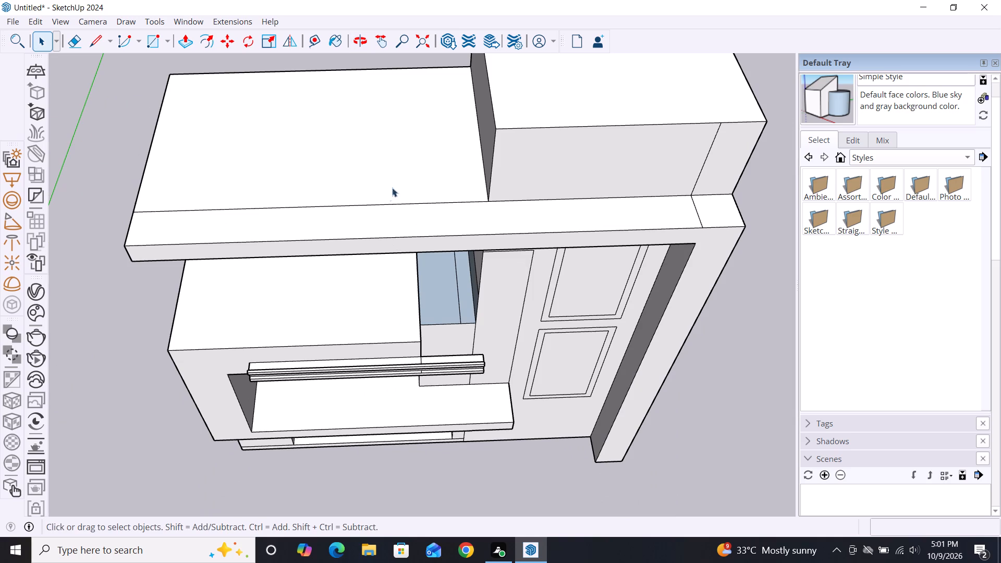
{"action": "scroll", "coordinate": [410, 174], "scroll_direction": "up", "scroll_amount": 2}
{"action": "key", "text": "r"}
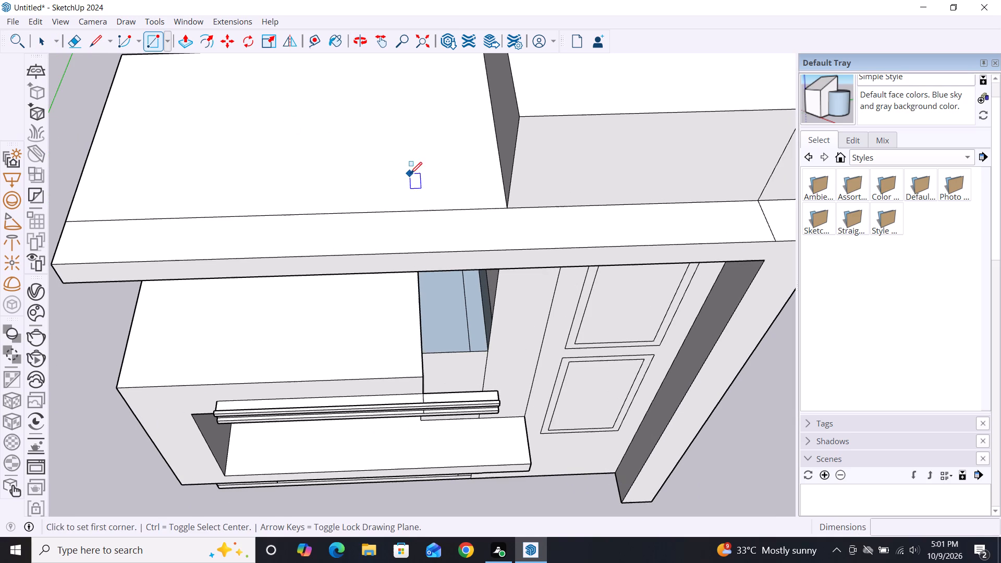
{"action": "scroll", "coordinate": [338, 163], "scroll_direction": "down", "scroll_amount": 3}
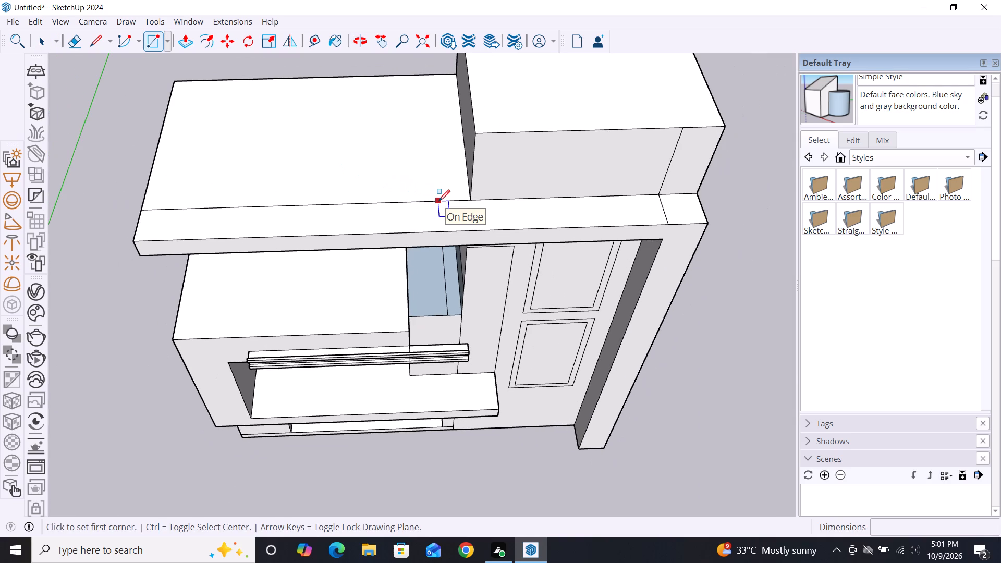
{"action": "left_click", "coordinate": [247, 100]}
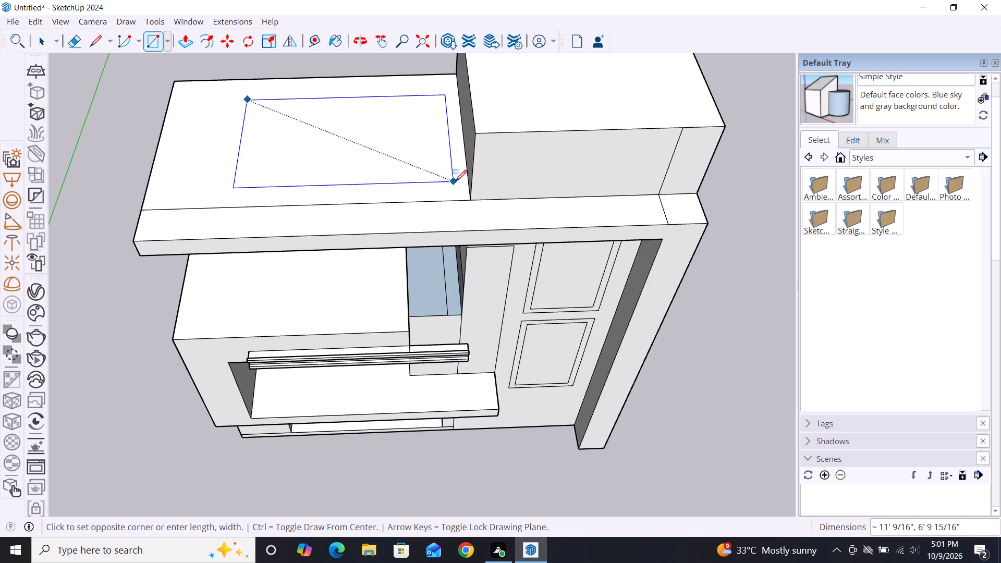
{"action": "left_click", "coordinate": [423, 190]}
{"action": "key", "text": "space"}
{"action": "key", "text": "space"}
{"action": "key", "text": "space"}
{"action": "key", "text": "space"}
{"action": "key", "text": "space"}
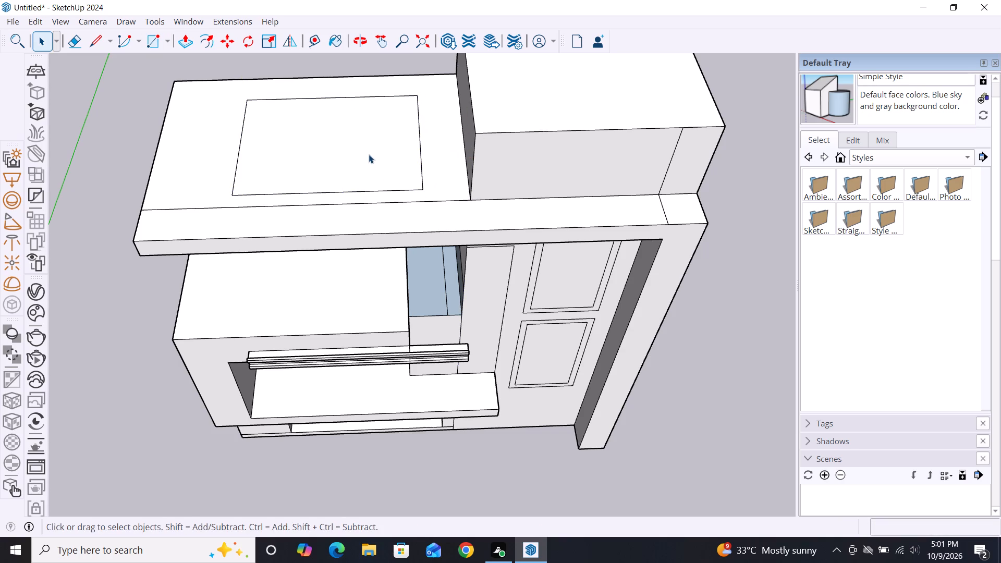
Delete the rectangle's top face and the slab face beneath it to cut an opening through the roof slab.
{"action": "left_click", "coordinate": [371, 160]}
{"action": "key", "text": "Delete"}
{"action": "left_click", "coordinate": [380, 174]}
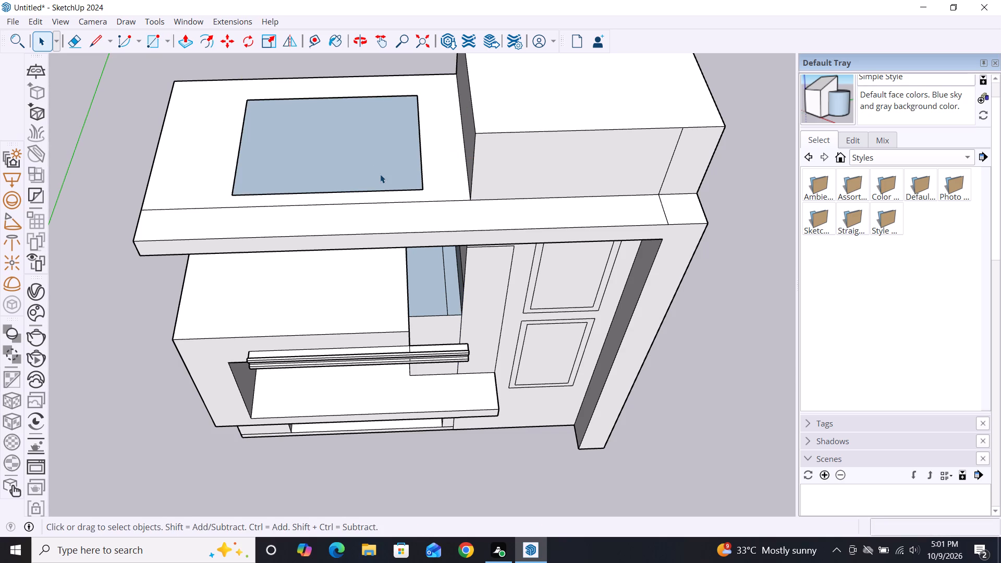
{"action": "key", "text": "Delete"}
Draw a small square about 5 3/8" by 5 3/8" near the far end of the roof opening's rear inner face.
{"action": "scroll", "coordinate": [417, 79], "scroll_direction": "down", "scroll_amount": 3}
{"action": "middle_click_drag", "start_coordinate": [440, 235], "coordinate": [437, 153]}
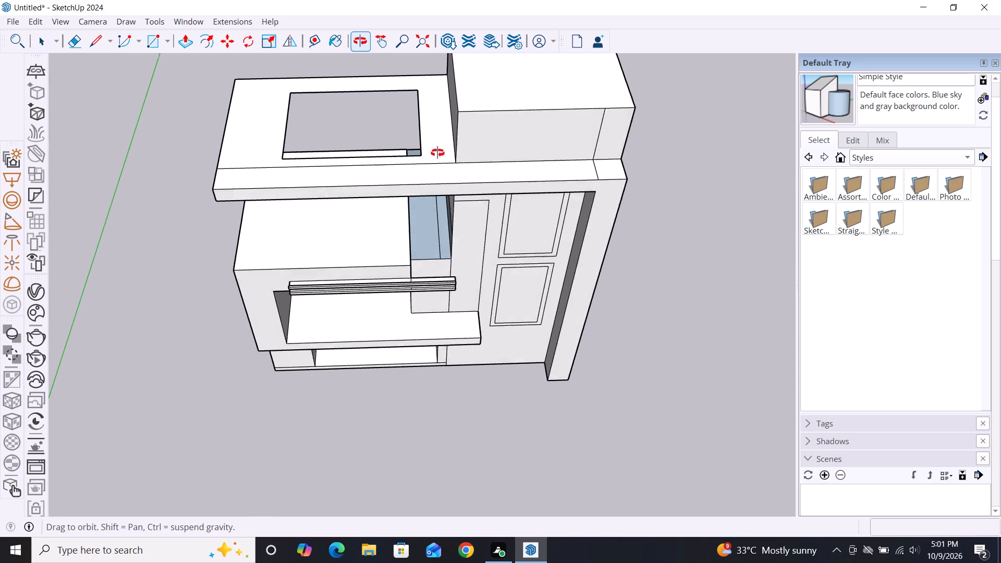
{"action": "middle_click_drag", "start_coordinate": [437, 153], "coordinate": [356, 87]}
{"action": "scroll", "coordinate": [391, 194], "scroll_direction": "down", "scroll_amount": 2}
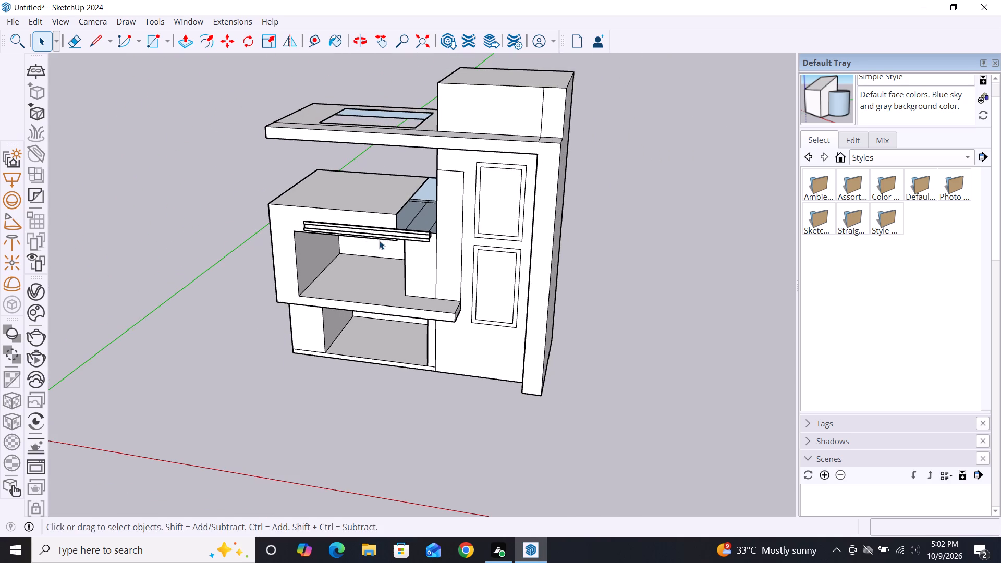
{"action": "middle_click_drag", "start_coordinate": [379, 240], "coordinate": [460, 387]}
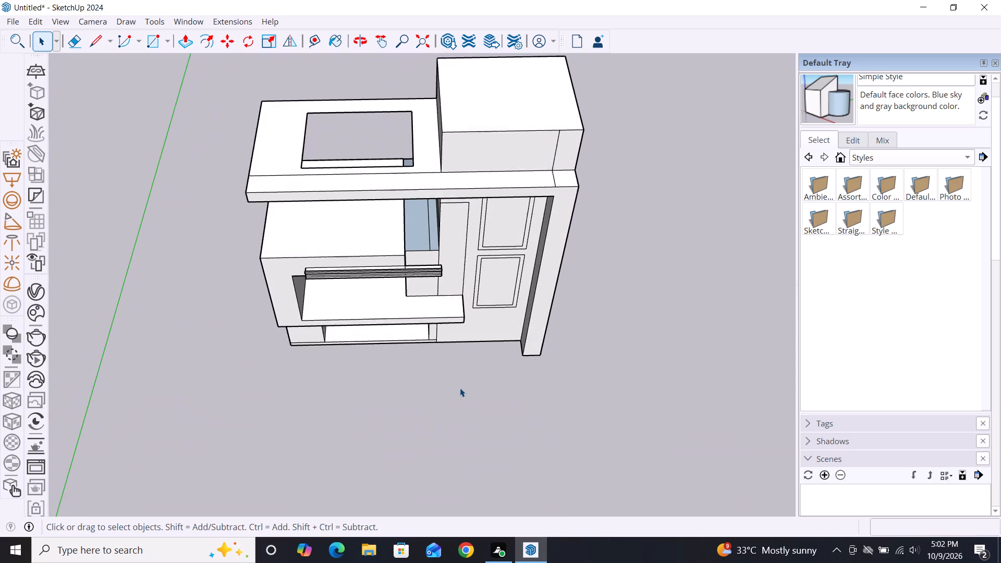
{"action": "scroll", "coordinate": [347, 126], "scroll_direction": "up", "scroll_amount": 6}
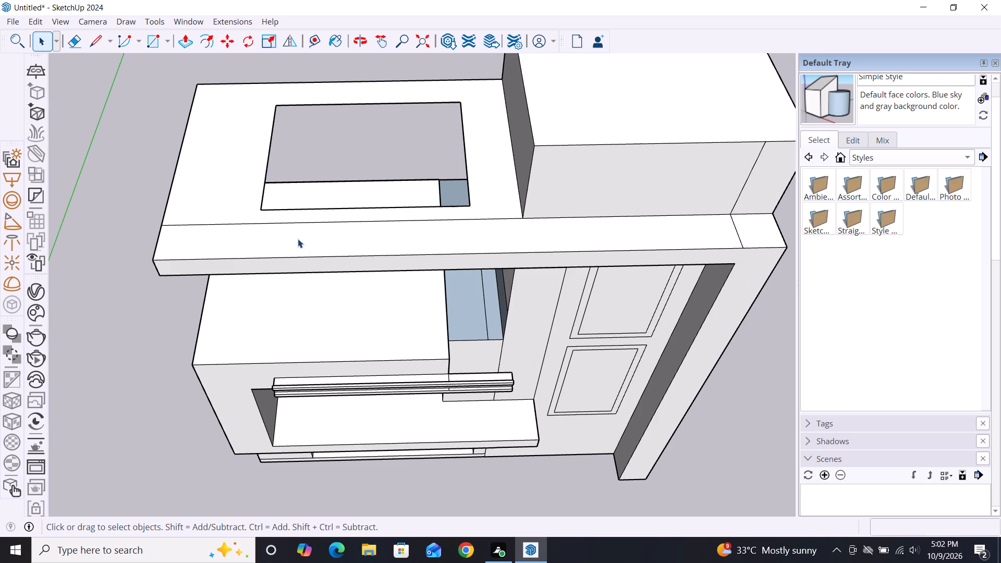
{"action": "middle_click_drag", "start_coordinate": [314, 248], "coordinate": [333, 102]}
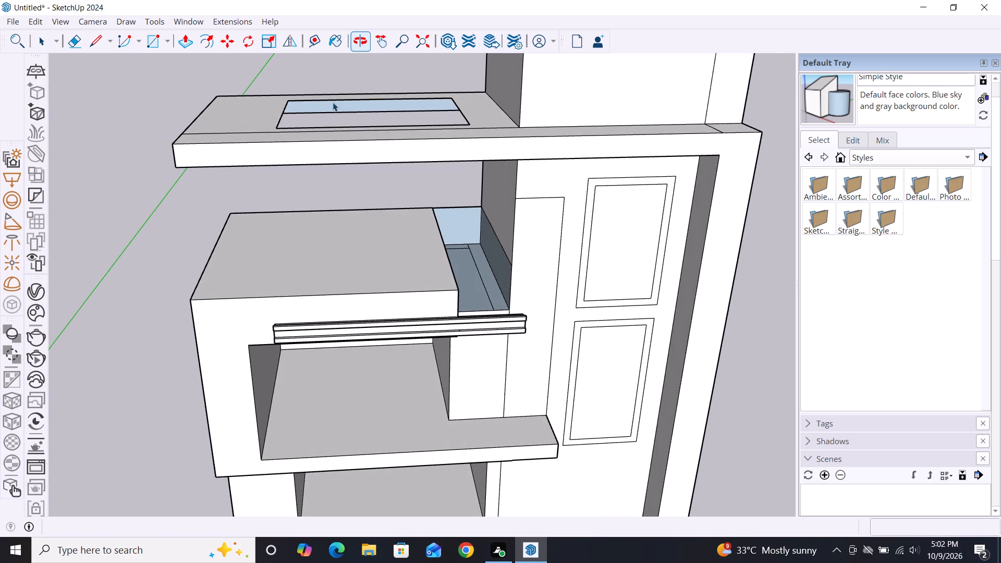
{"action": "scroll", "coordinate": [333, 102], "scroll_direction": "up", "scroll_amount": 6}
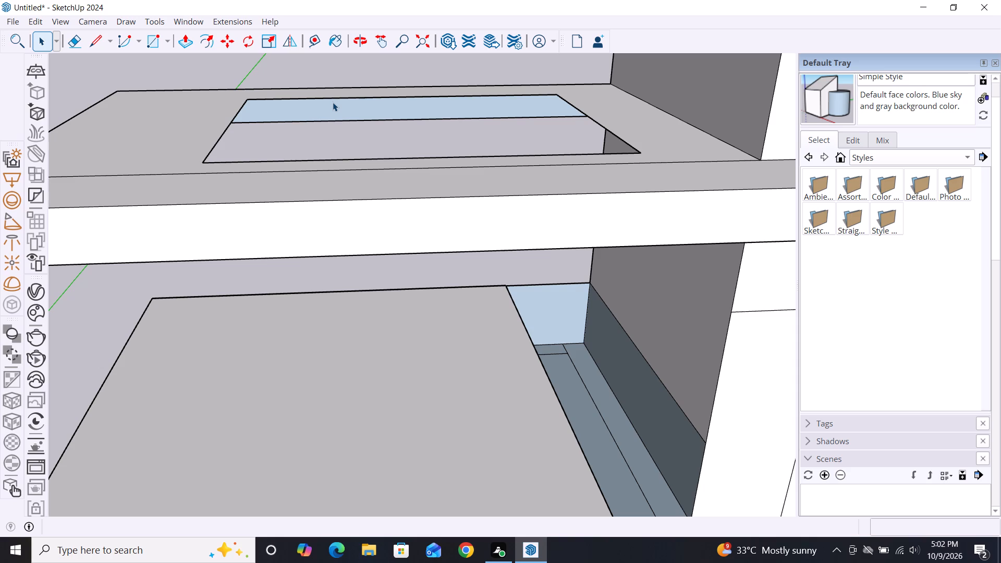
{"action": "key", "text": "r"}
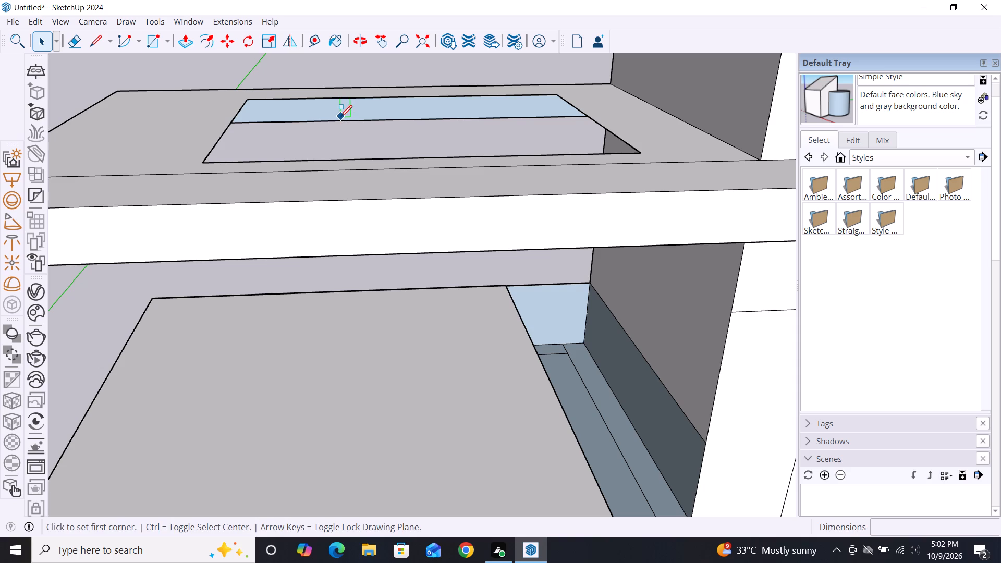
{"action": "left_click", "coordinate": [265, 103]}
{"action": "left_click", "coordinate": [280, 113]}
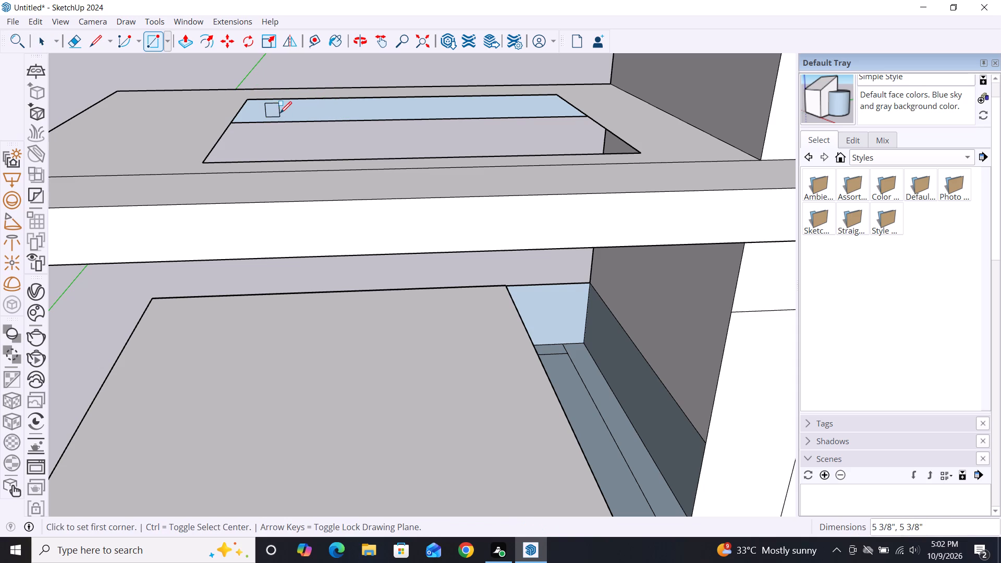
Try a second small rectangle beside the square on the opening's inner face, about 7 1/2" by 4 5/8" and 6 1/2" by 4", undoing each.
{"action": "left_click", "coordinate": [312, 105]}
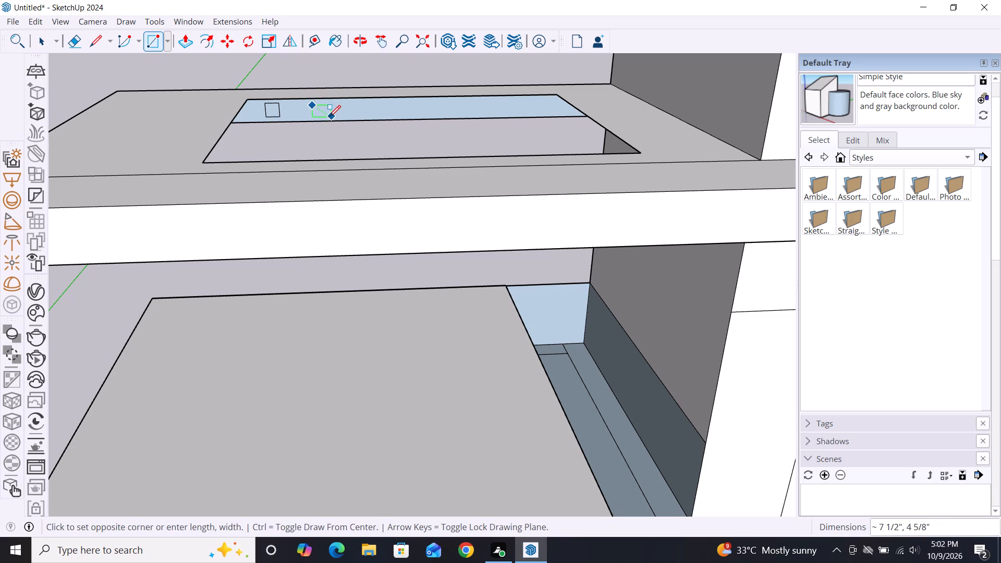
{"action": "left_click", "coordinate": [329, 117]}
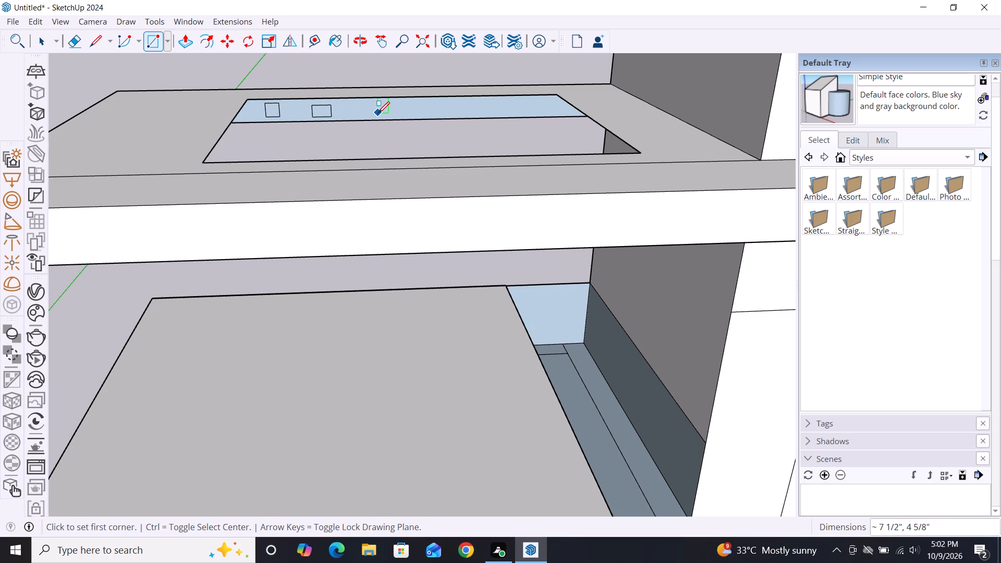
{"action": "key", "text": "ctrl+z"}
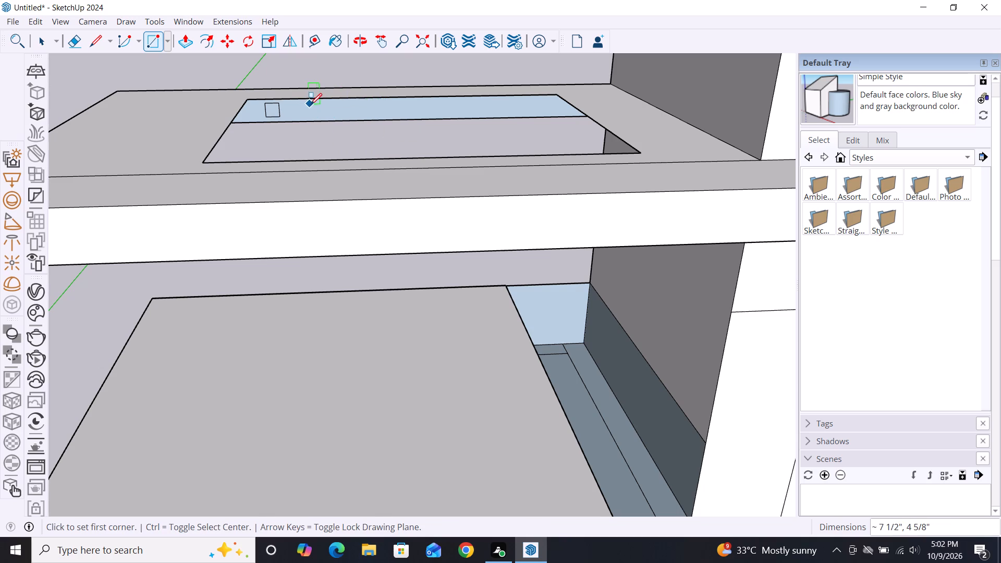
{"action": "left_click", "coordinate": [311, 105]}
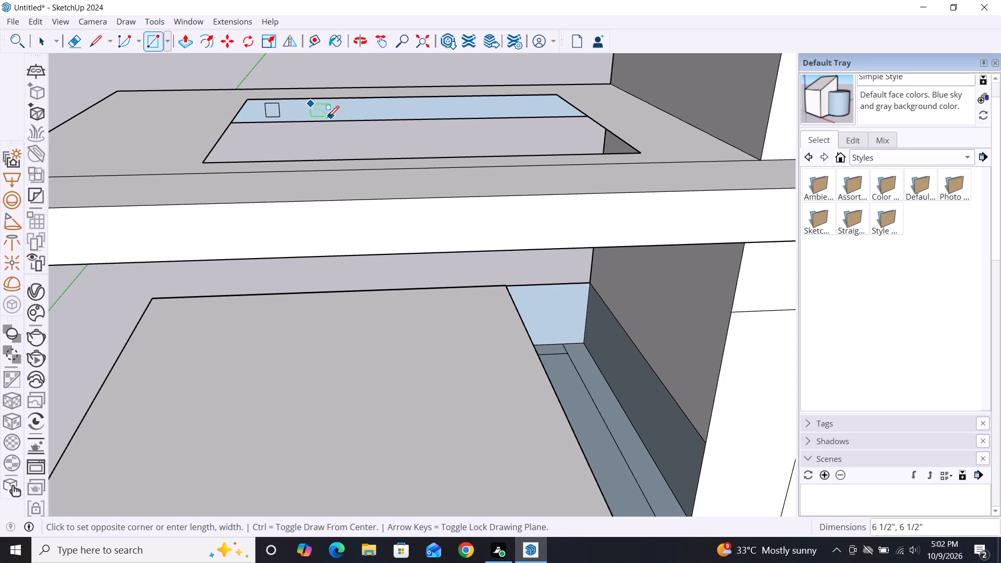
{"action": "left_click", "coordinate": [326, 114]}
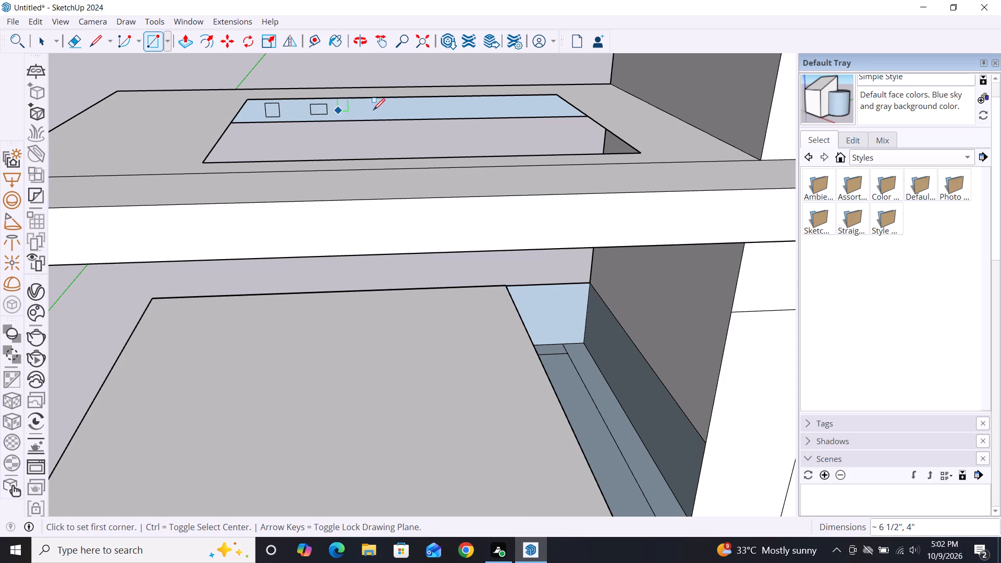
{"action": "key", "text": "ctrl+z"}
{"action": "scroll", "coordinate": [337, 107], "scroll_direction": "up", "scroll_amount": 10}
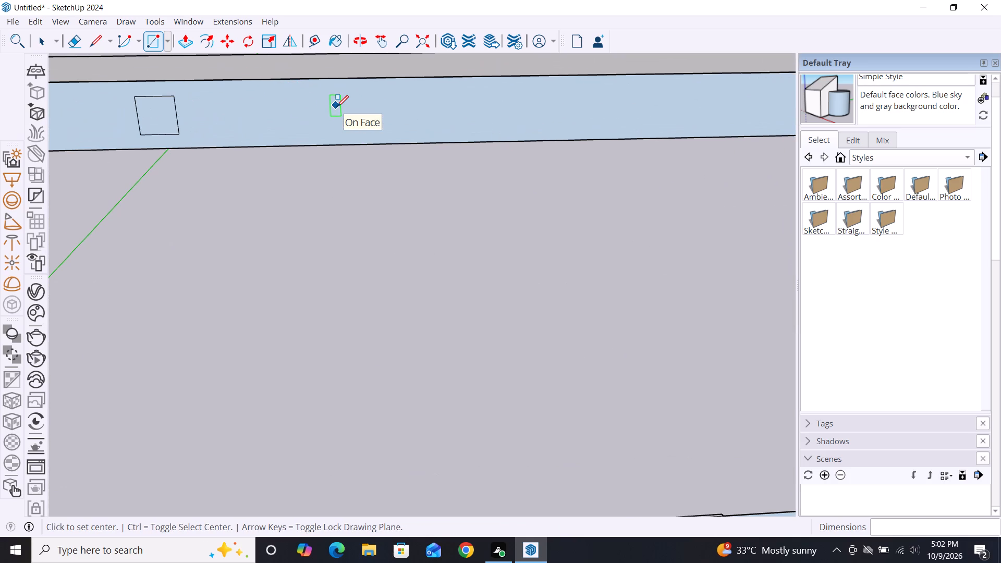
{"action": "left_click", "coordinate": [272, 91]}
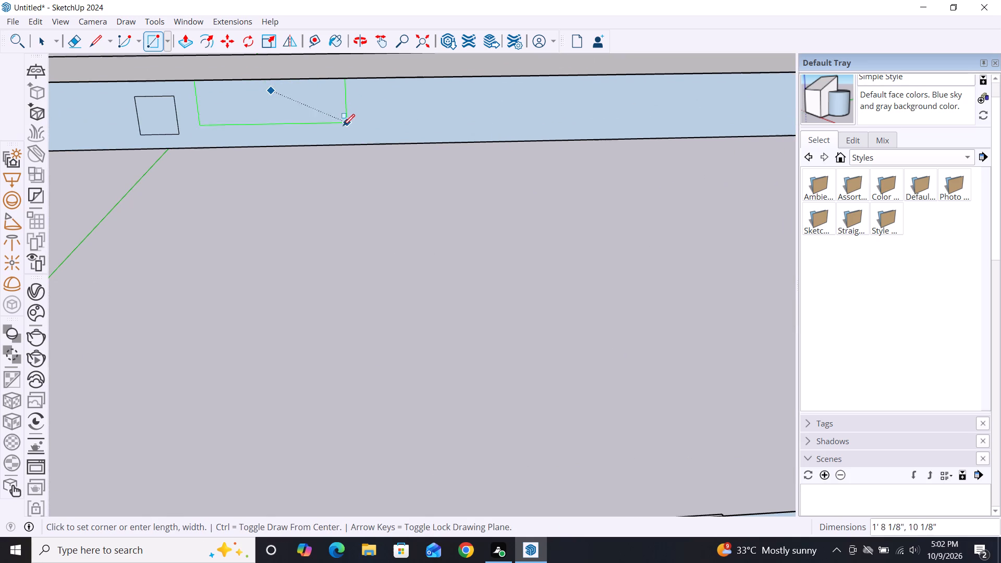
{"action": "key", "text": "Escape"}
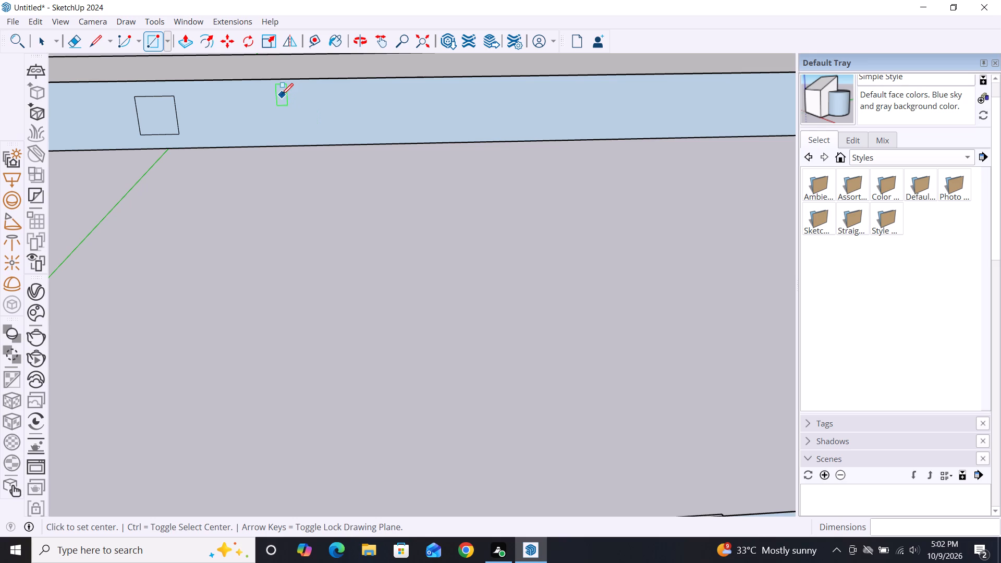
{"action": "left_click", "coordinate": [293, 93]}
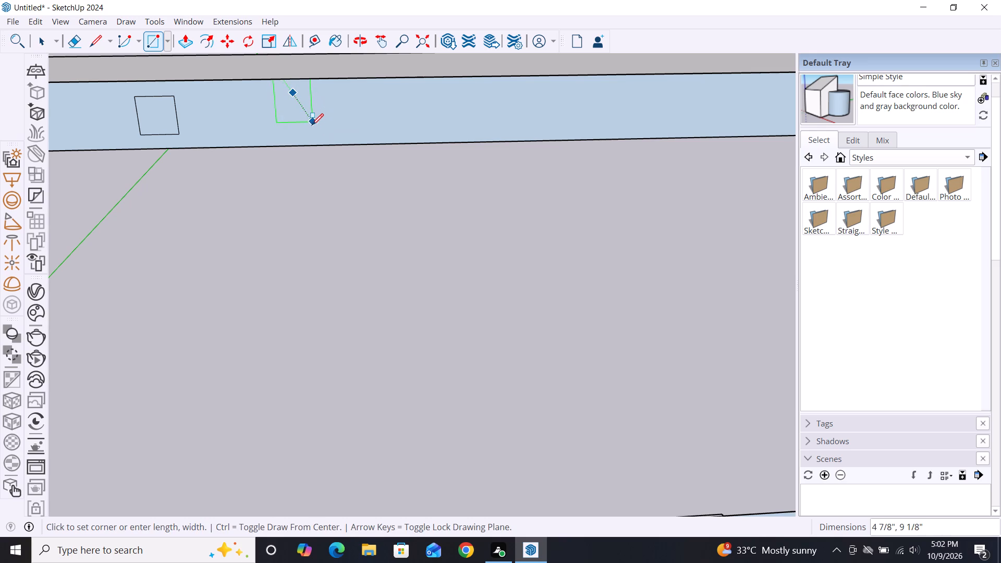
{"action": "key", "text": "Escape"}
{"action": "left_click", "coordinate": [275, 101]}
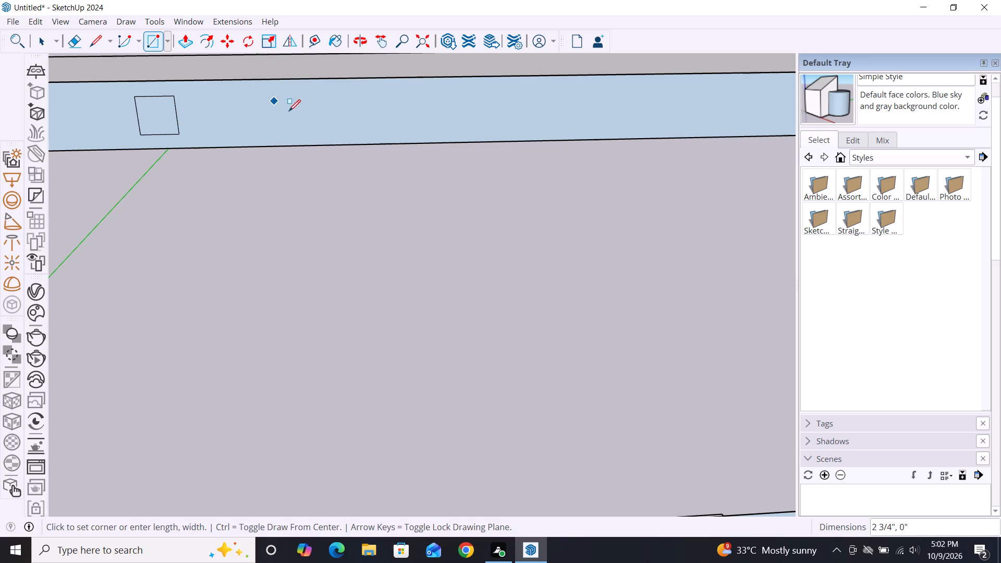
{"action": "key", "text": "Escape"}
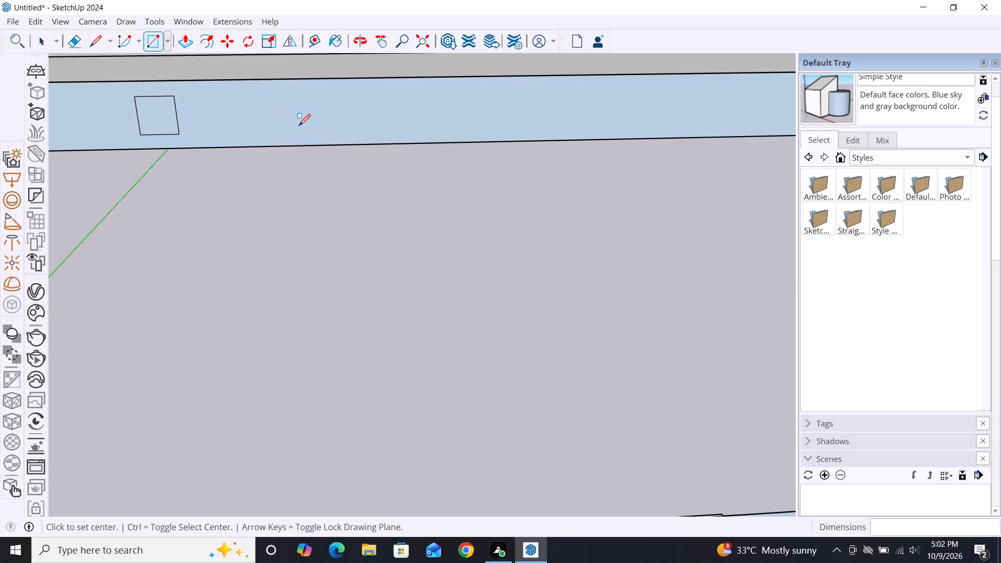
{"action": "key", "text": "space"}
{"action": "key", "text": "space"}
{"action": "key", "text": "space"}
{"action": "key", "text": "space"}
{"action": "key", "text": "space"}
Draw two more rectangles in line with the square on the inner face, about 4 3/8" by 5 5/8" and 4 3/4" by 5 3/8".
{"action": "type", "text": "r"}
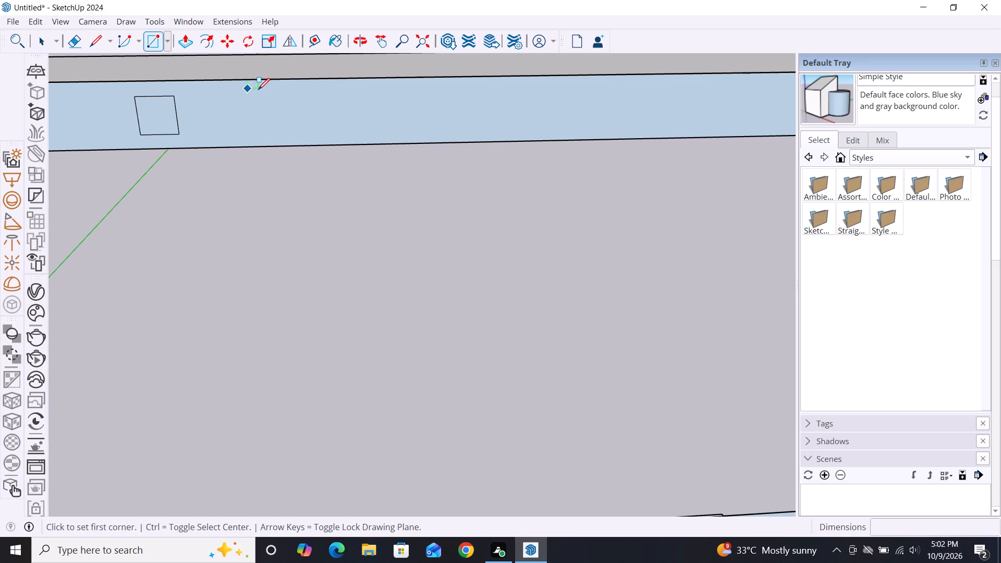
{"action": "left_click", "coordinate": [263, 93]}
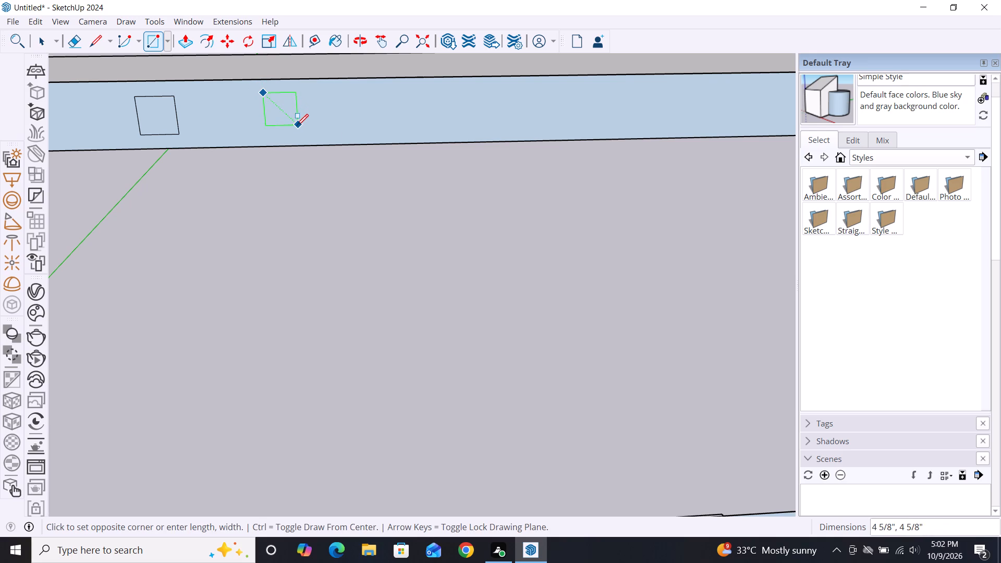
{"action": "left_click", "coordinate": [297, 132]}
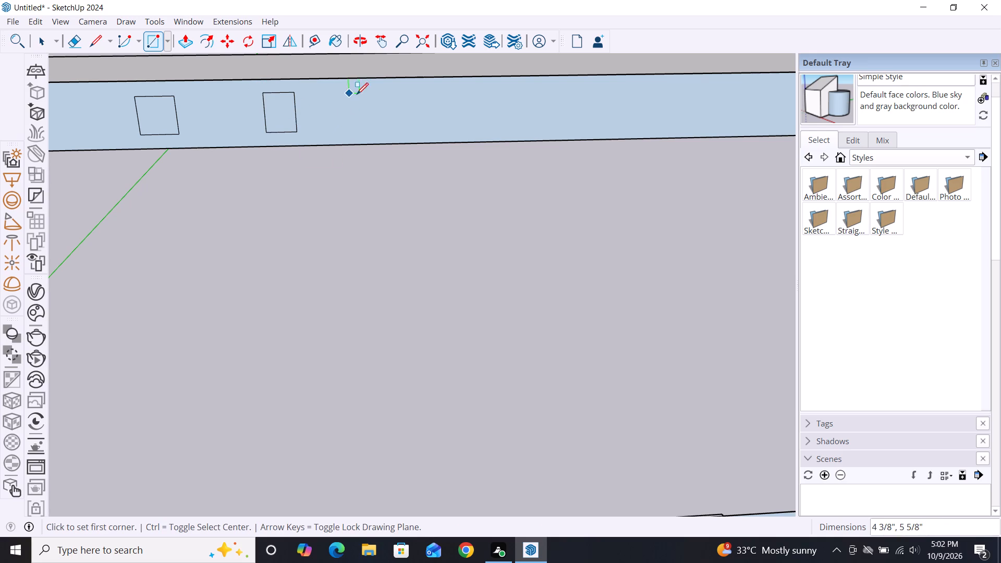
{"action": "left_click", "coordinate": [372, 92]}
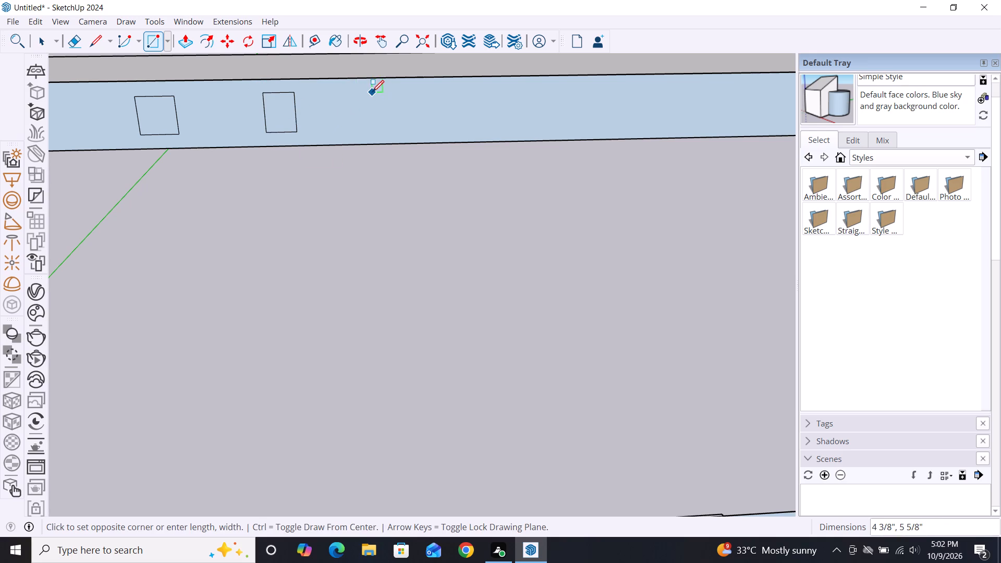
{"action": "left_click", "coordinate": [406, 129]}
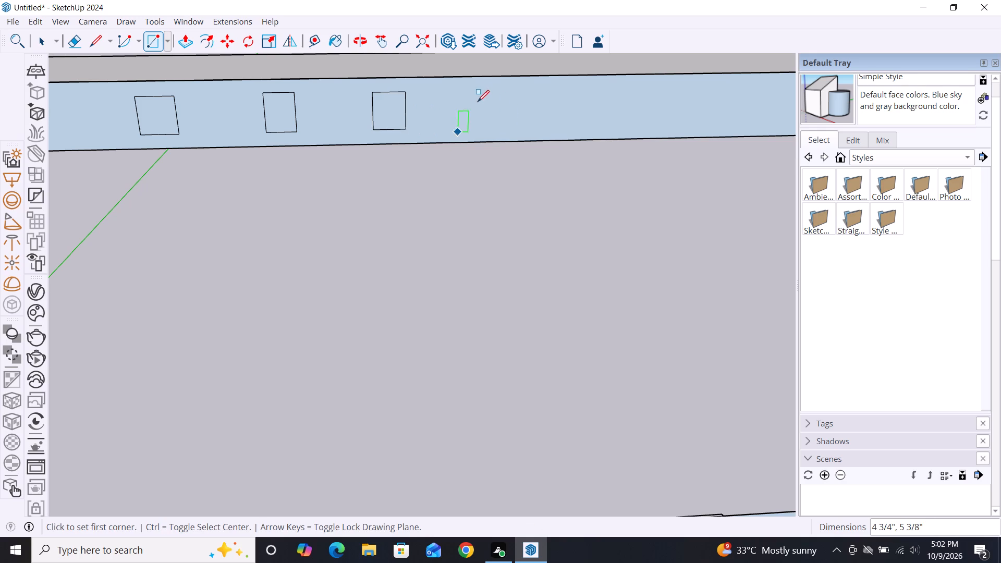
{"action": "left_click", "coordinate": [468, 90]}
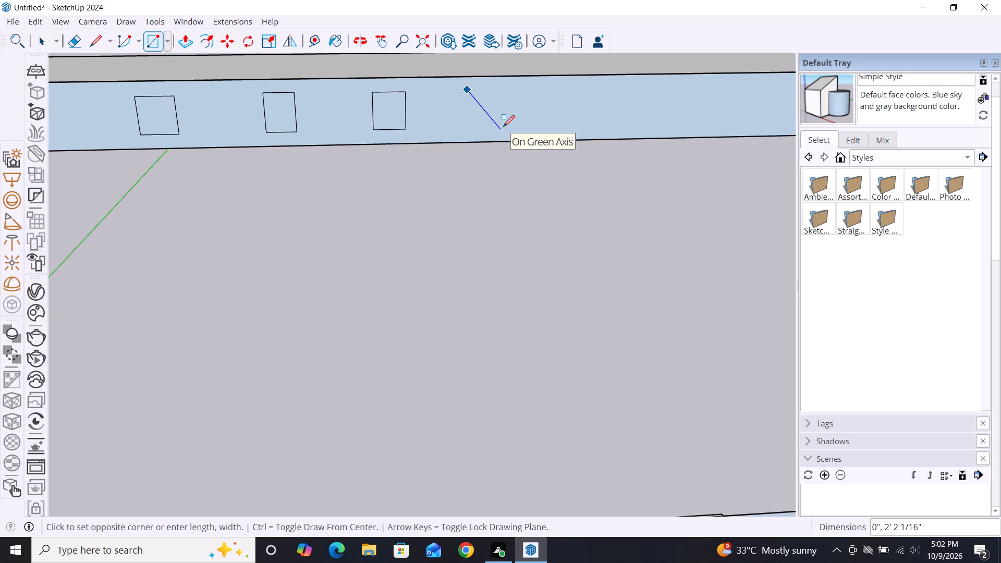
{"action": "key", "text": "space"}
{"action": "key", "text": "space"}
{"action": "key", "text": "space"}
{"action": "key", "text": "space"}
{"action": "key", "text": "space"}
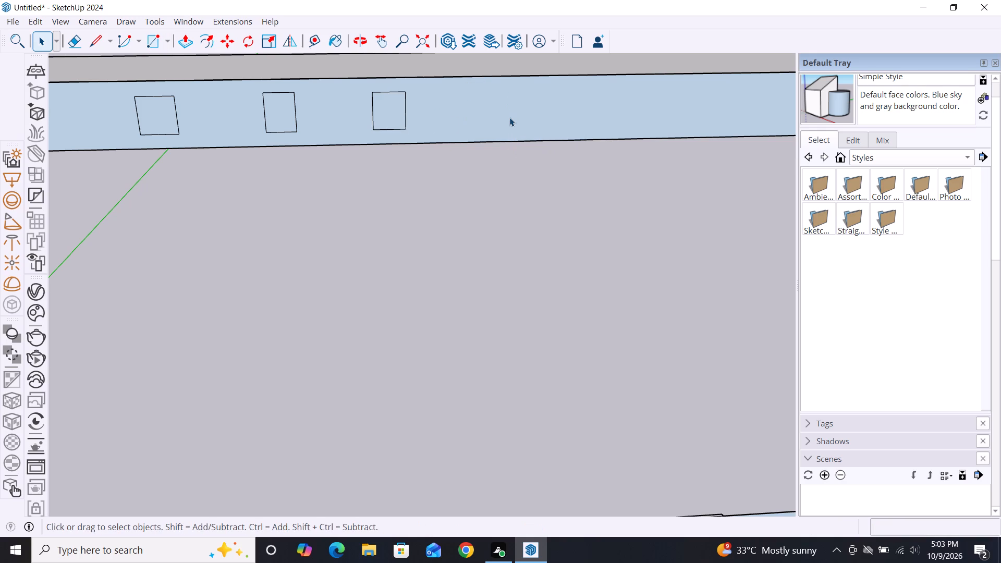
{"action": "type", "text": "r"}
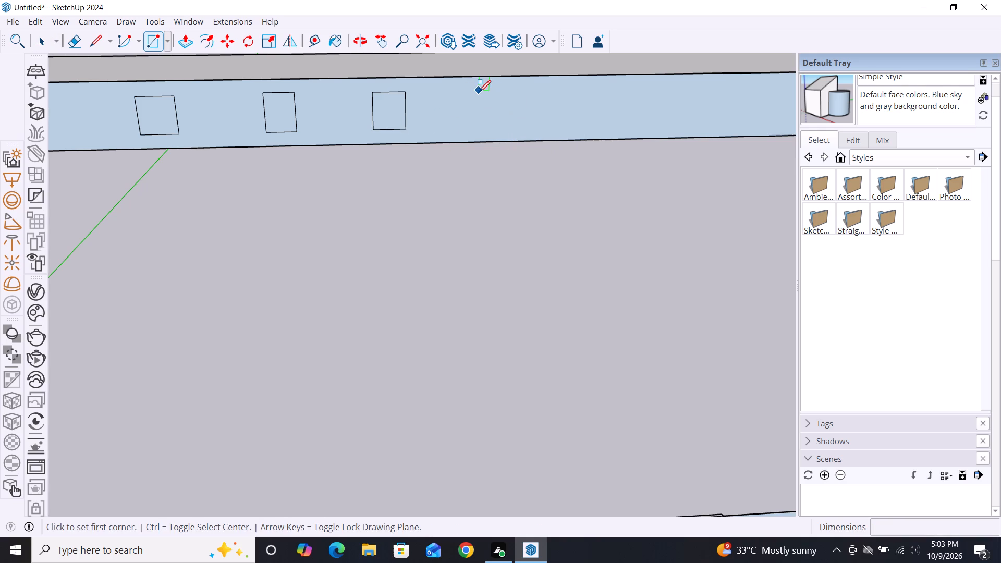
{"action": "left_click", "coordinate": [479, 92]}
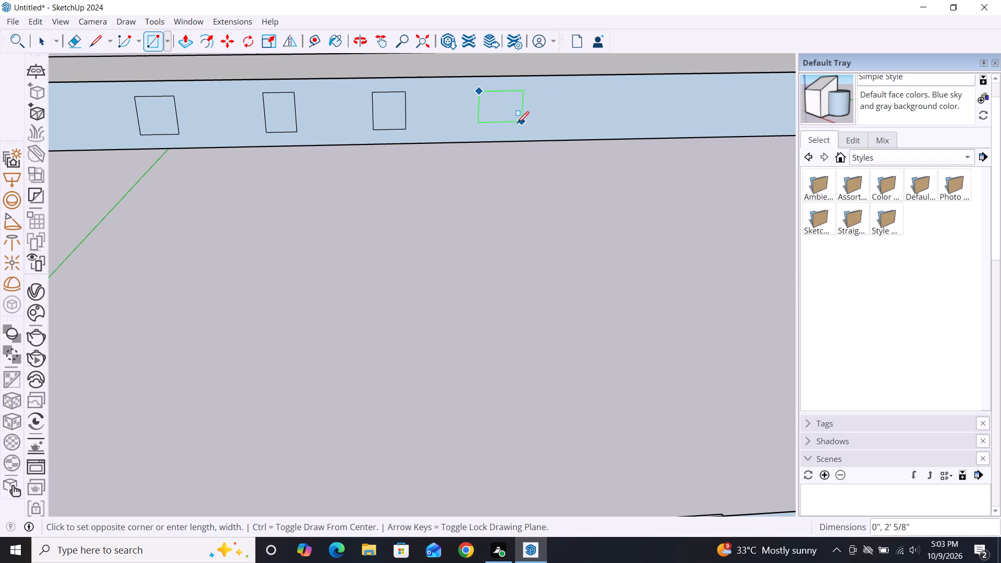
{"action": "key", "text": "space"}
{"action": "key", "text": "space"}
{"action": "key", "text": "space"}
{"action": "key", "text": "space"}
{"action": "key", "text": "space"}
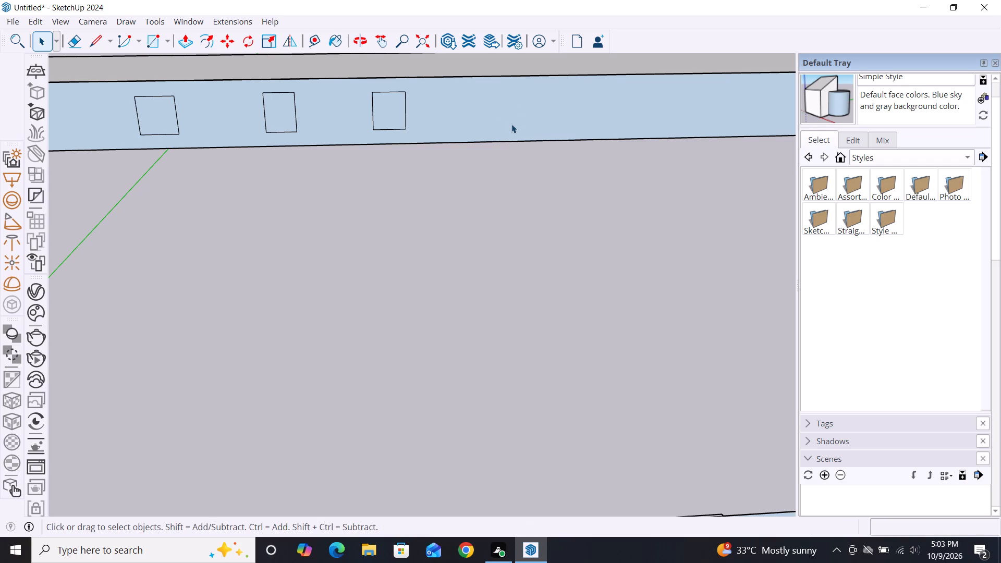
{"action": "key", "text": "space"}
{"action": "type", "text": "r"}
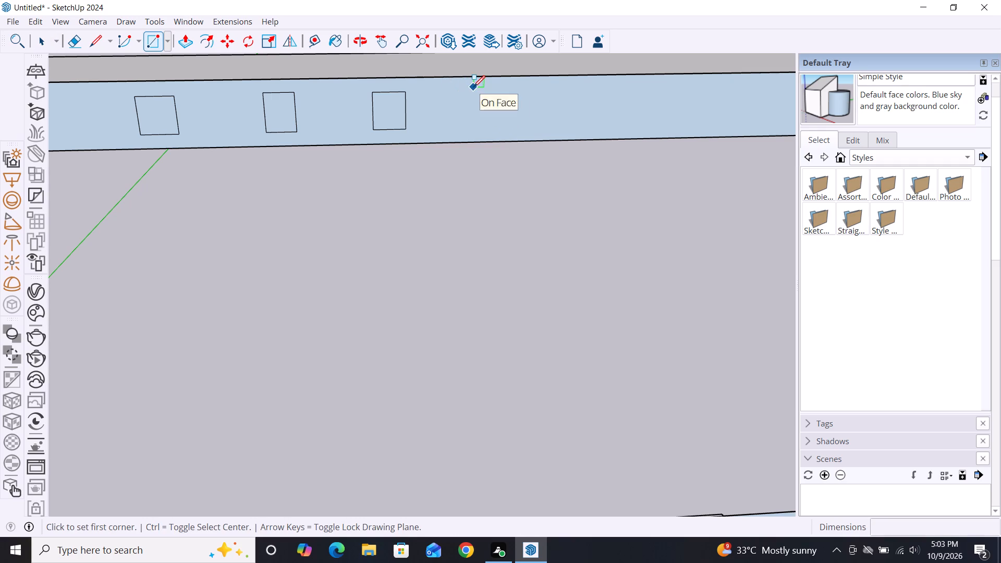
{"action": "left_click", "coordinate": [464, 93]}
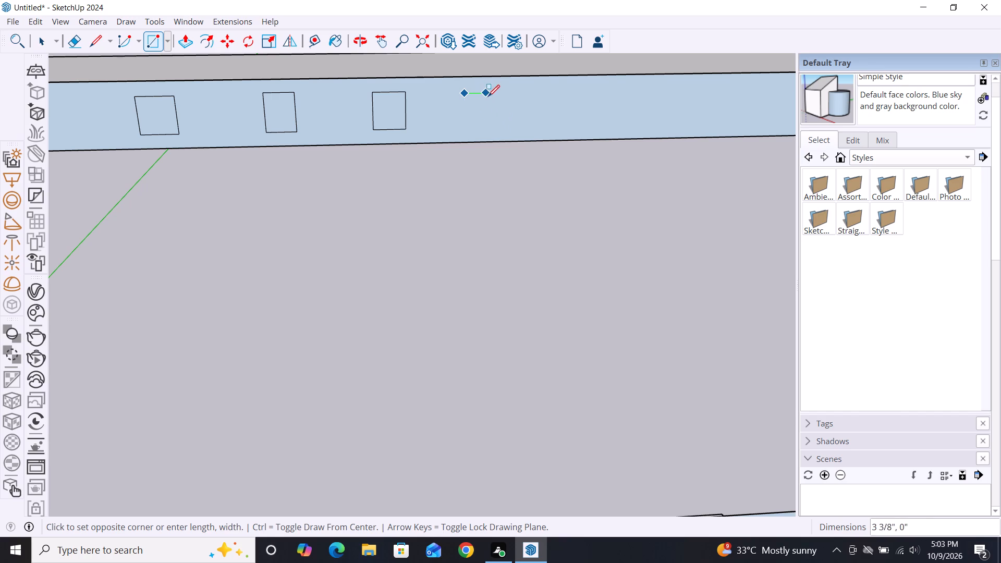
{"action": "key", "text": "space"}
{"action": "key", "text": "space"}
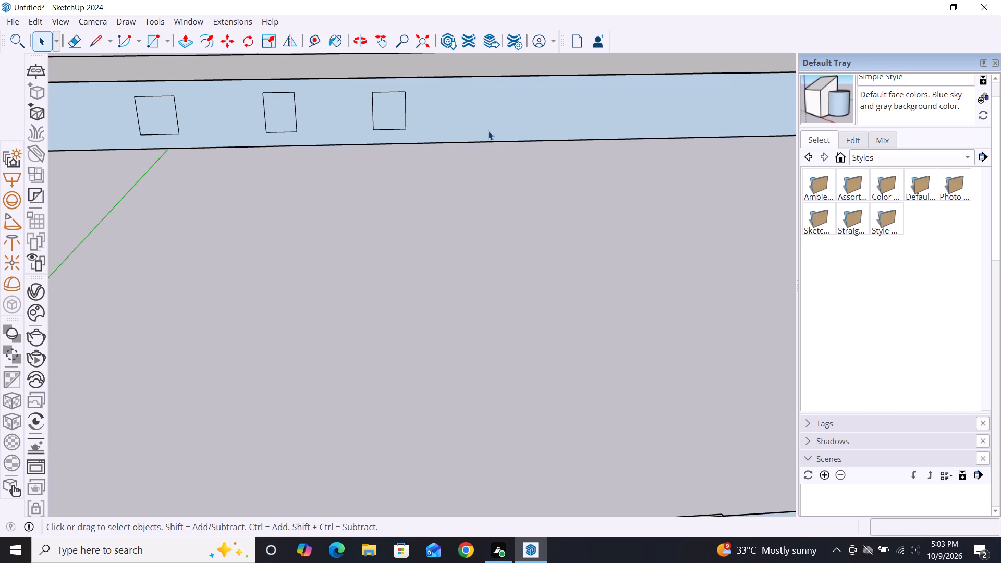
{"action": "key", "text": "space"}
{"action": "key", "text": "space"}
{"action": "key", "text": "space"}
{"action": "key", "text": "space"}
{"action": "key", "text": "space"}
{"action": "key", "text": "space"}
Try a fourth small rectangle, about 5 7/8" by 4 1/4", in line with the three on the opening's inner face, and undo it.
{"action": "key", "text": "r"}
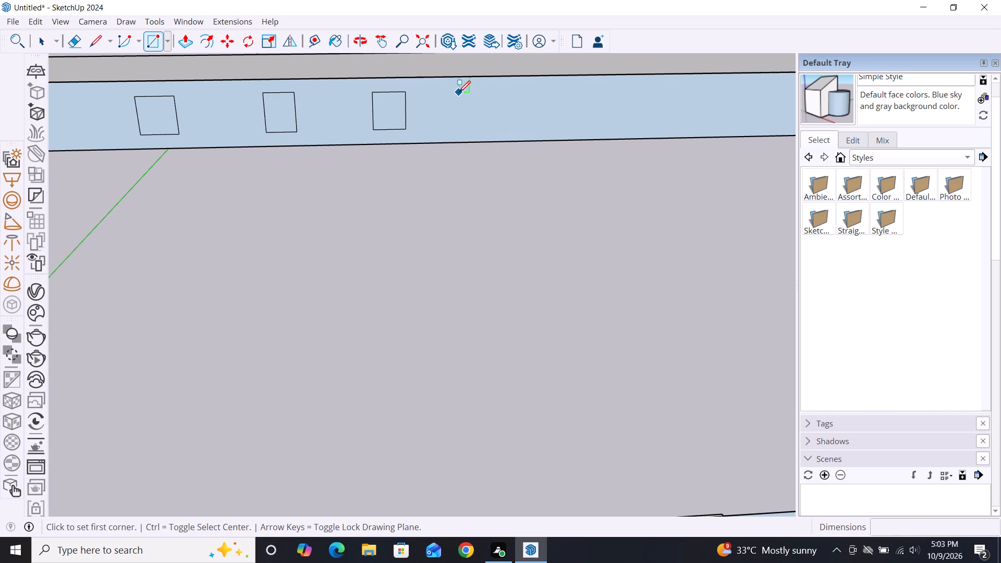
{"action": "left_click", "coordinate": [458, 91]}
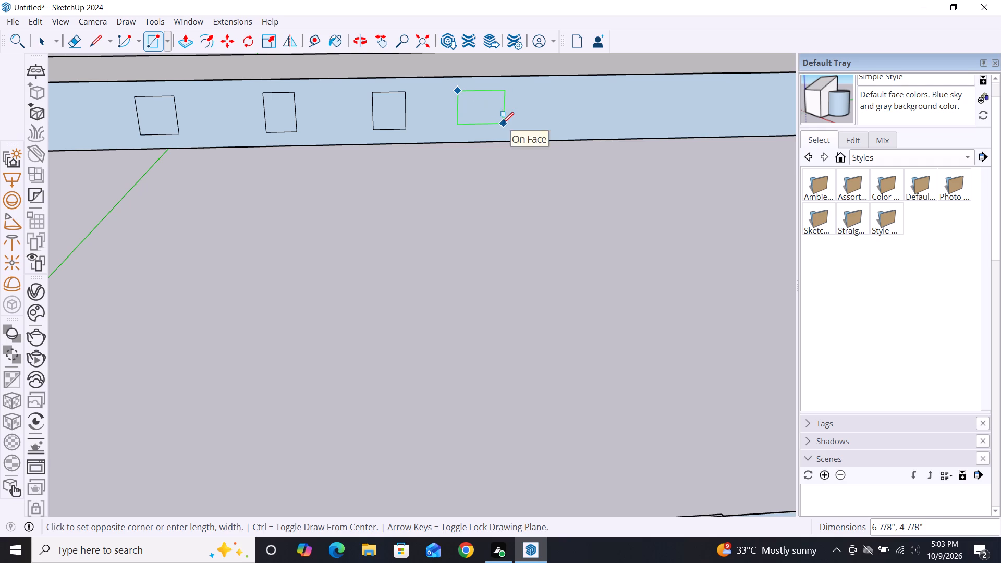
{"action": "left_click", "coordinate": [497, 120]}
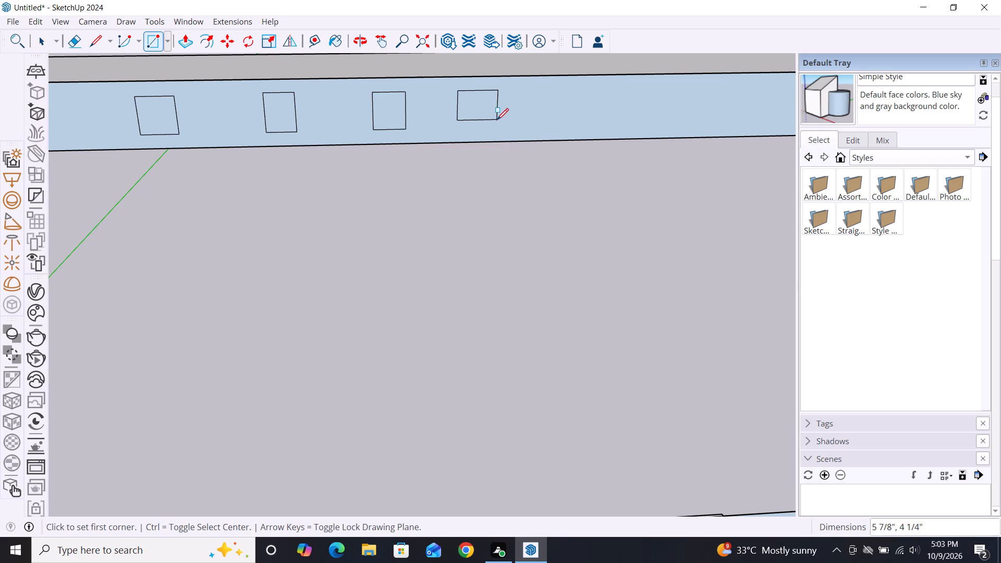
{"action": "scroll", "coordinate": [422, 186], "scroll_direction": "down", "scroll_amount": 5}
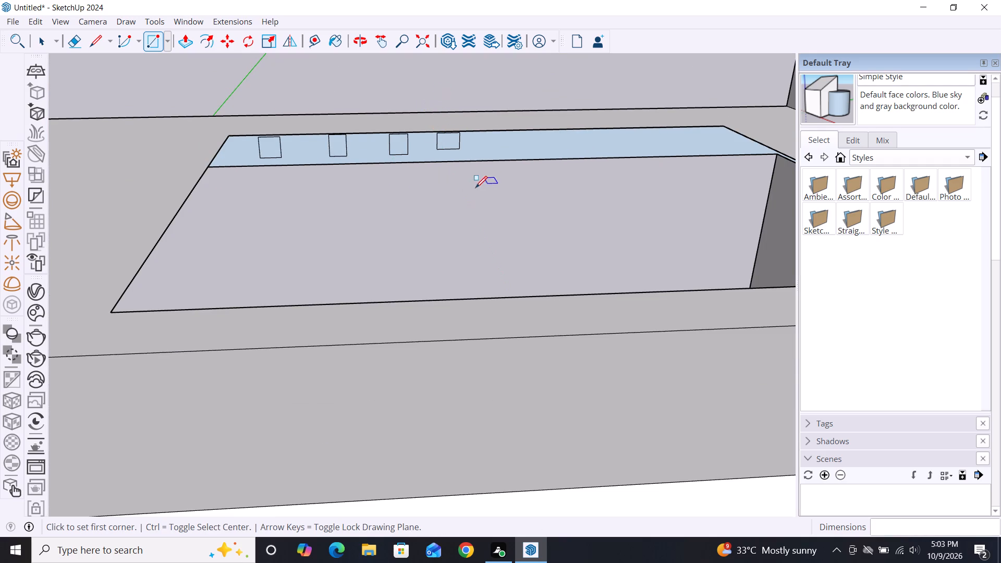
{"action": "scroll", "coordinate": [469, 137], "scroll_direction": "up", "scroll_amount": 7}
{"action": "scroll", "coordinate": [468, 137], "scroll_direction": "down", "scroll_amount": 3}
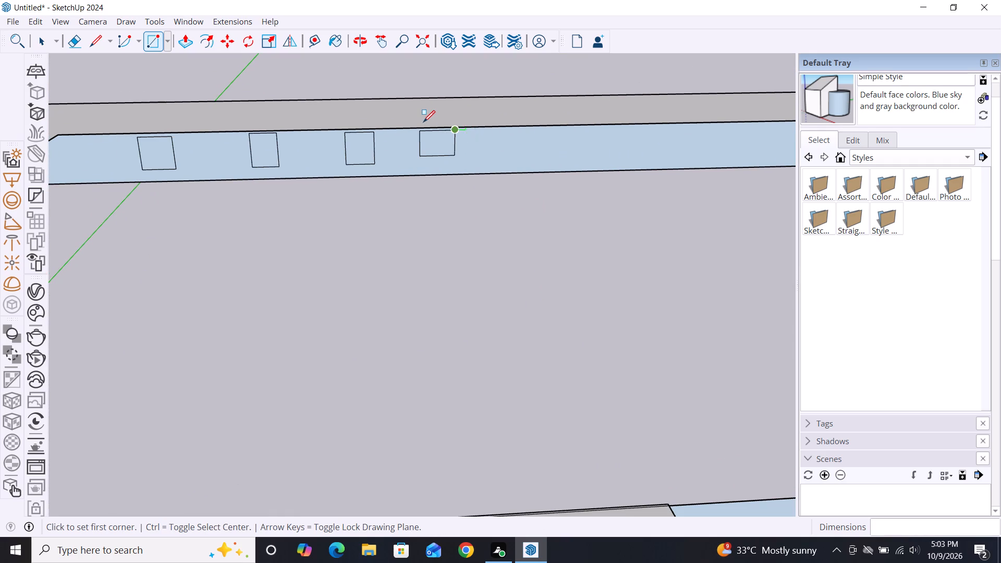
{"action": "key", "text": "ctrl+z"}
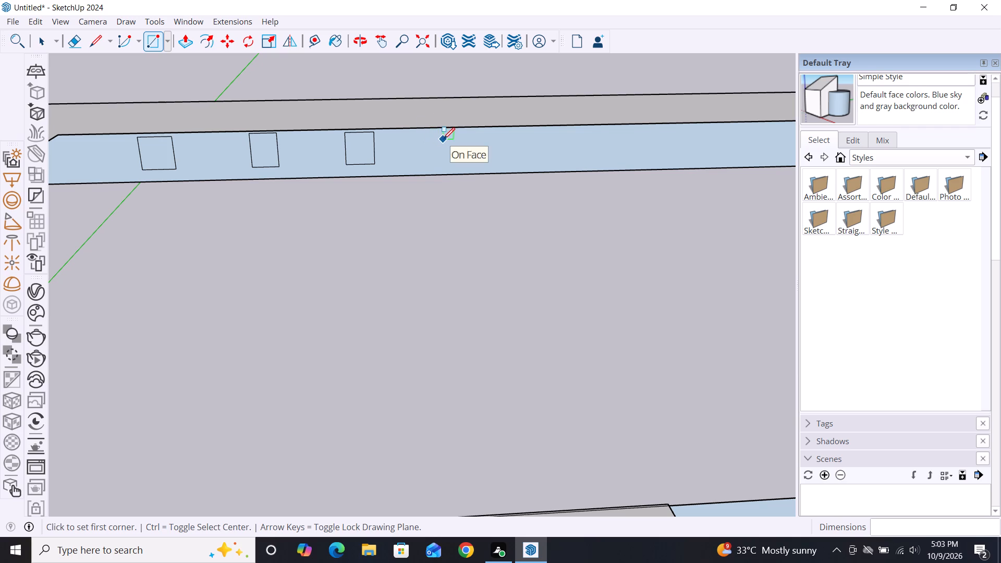
Draw a square about 5" by 5" as the fourth shape in the row on the opening's rear inner face.
{"action": "left_click", "coordinate": [438, 138]}
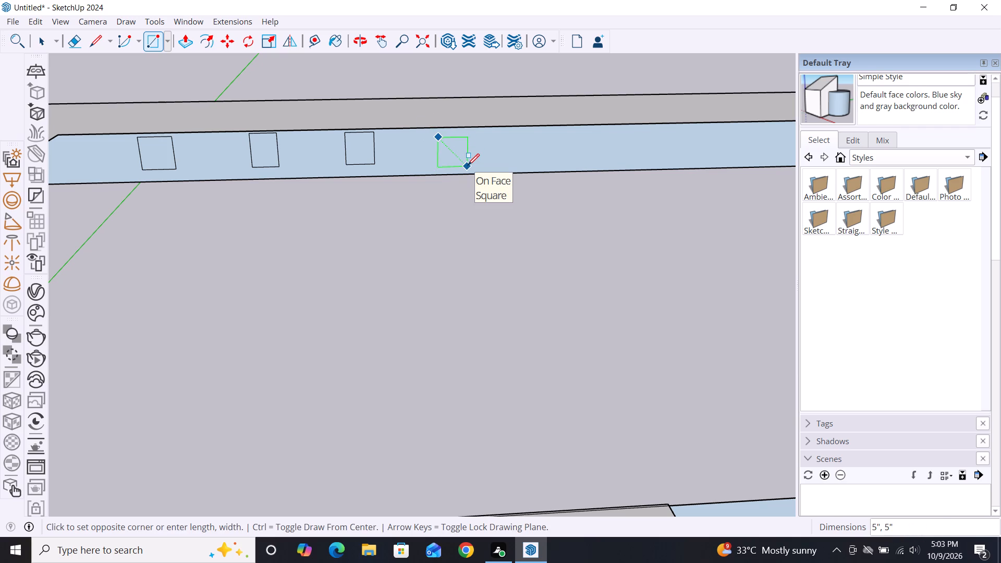
{"action": "left_click", "coordinate": [468, 165]}
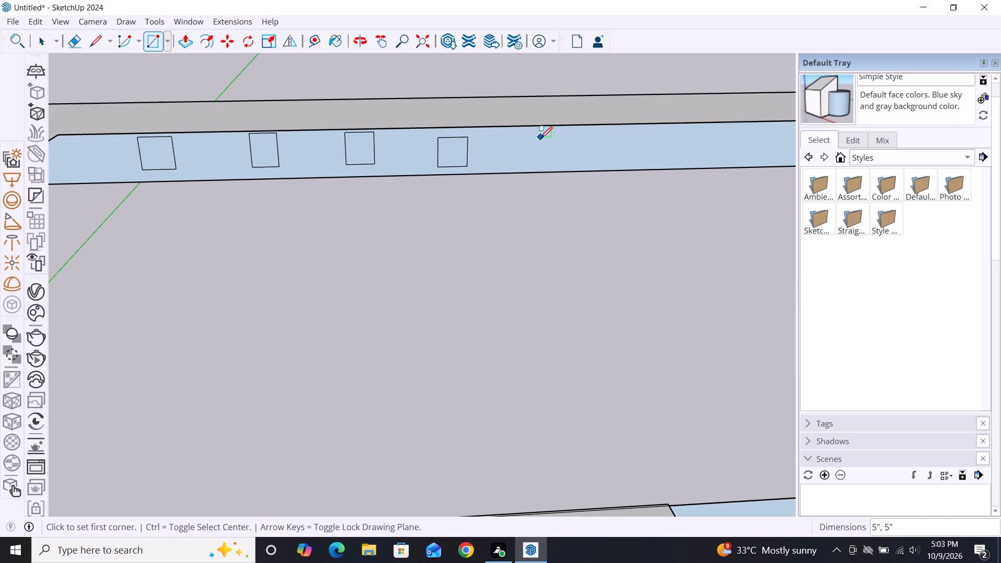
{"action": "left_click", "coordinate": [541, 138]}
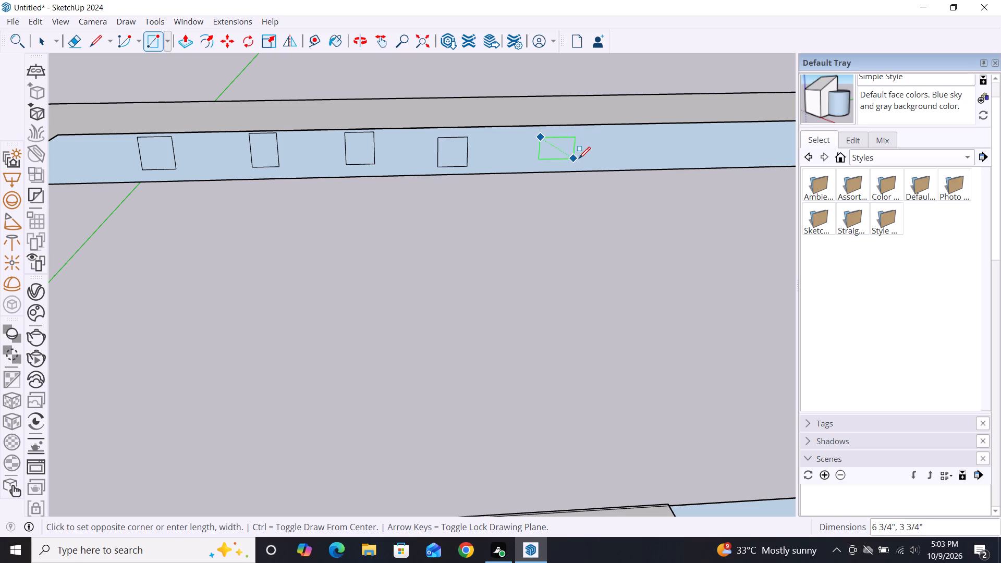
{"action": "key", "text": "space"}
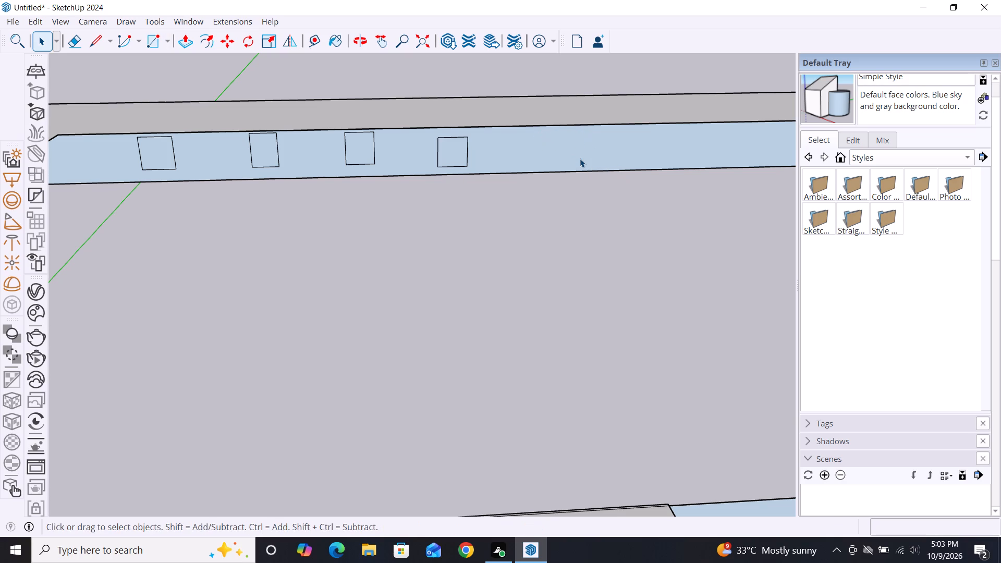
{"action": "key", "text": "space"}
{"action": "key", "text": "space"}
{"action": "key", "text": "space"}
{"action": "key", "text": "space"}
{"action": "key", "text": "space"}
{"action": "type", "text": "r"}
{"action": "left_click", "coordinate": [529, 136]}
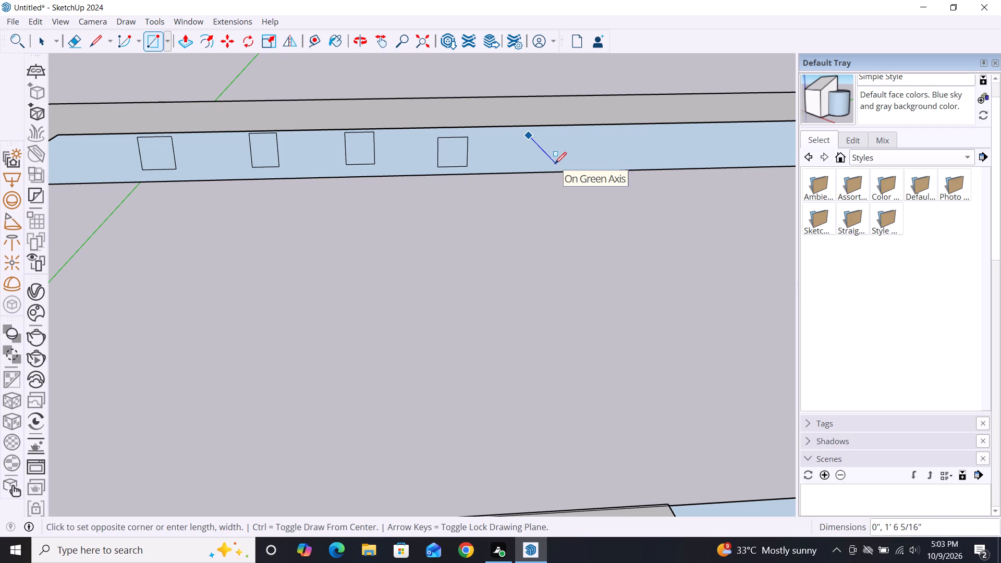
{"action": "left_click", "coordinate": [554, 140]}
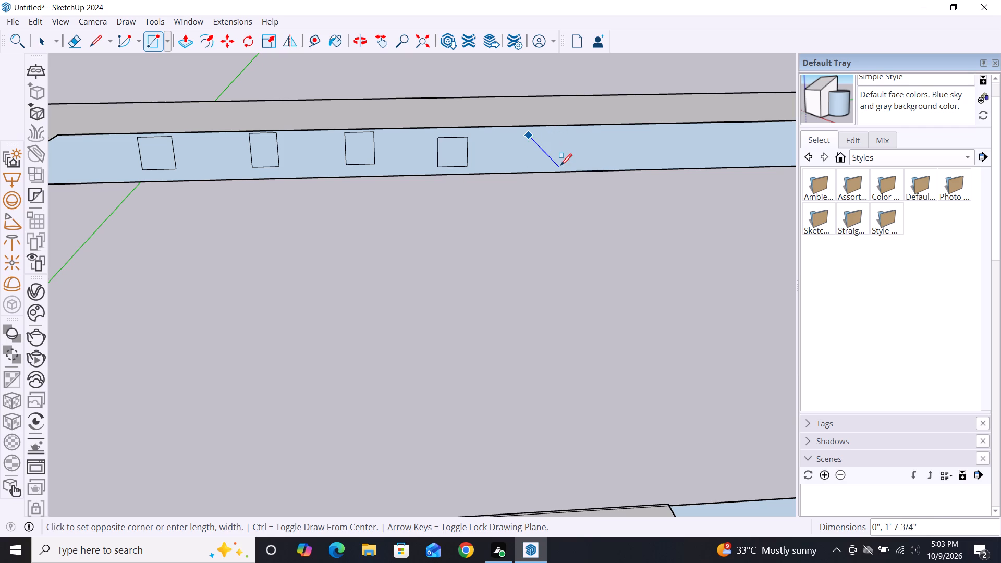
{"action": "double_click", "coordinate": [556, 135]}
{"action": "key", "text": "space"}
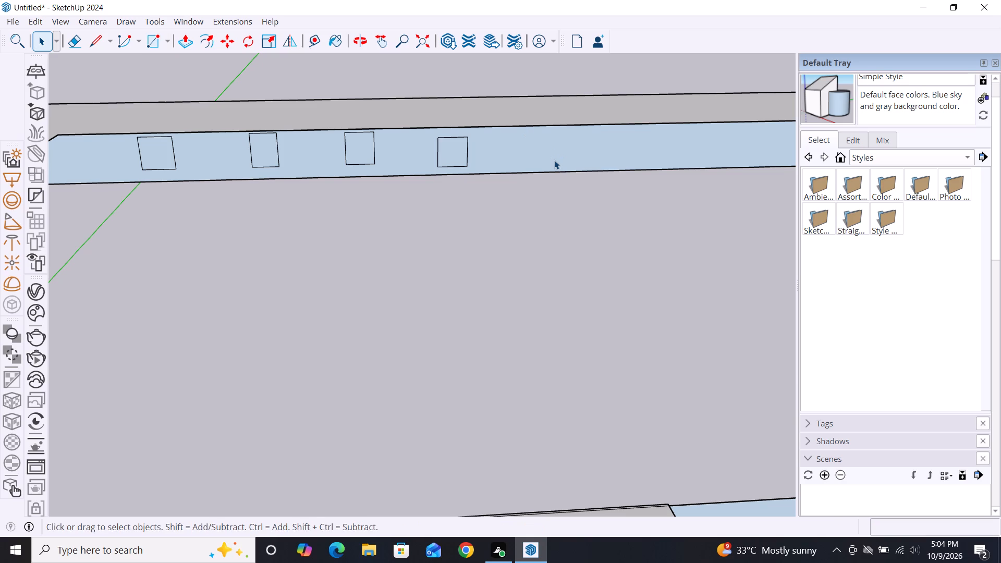
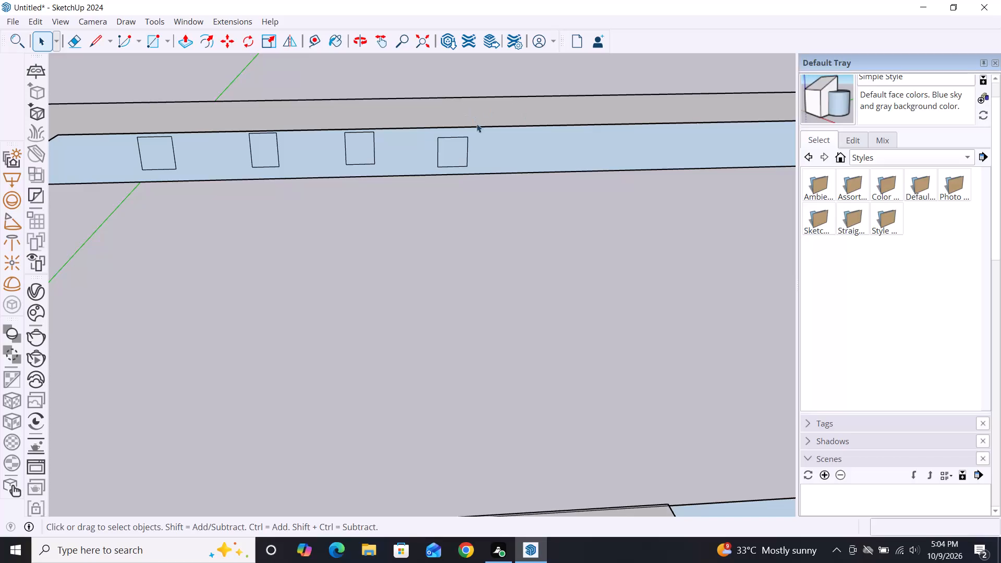
Draw three more rectangles along the opening's inner face, continuing the row of four, the first about 7 9/16" by 4 11/16", the second 9" by 5 9/16".
{"action": "scroll", "coordinate": [420, 225], "scroll_direction": "down", "scroll_amount": 2}
{"action": "scroll", "coordinate": [508, 157], "scroll_direction": "up", "scroll_amount": 2}
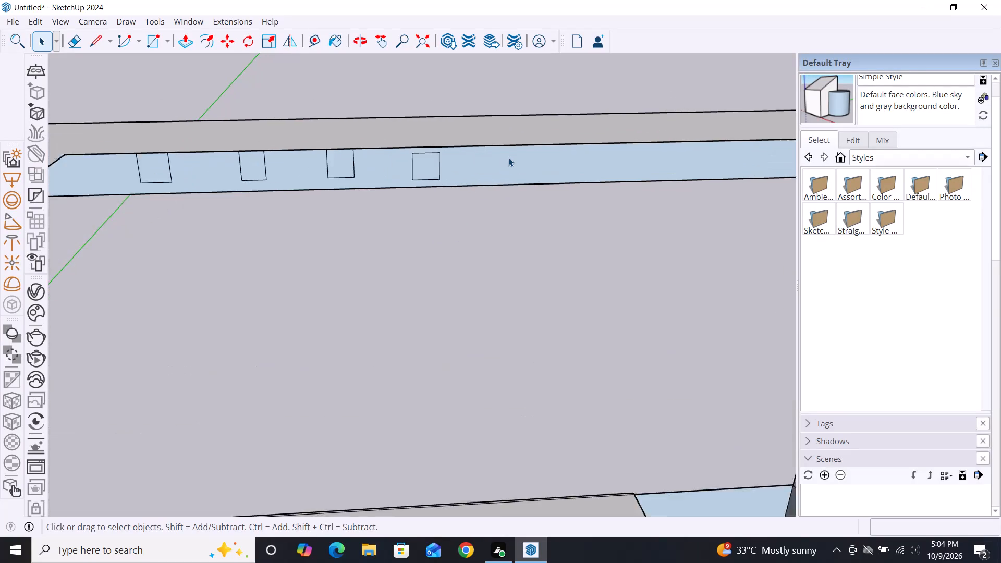
{"action": "scroll", "coordinate": [508, 157], "scroll_direction": "up", "scroll_amount": 4}
{"action": "scroll", "coordinate": [486, 168], "scroll_direction": "down", "scroll_amount": 2}
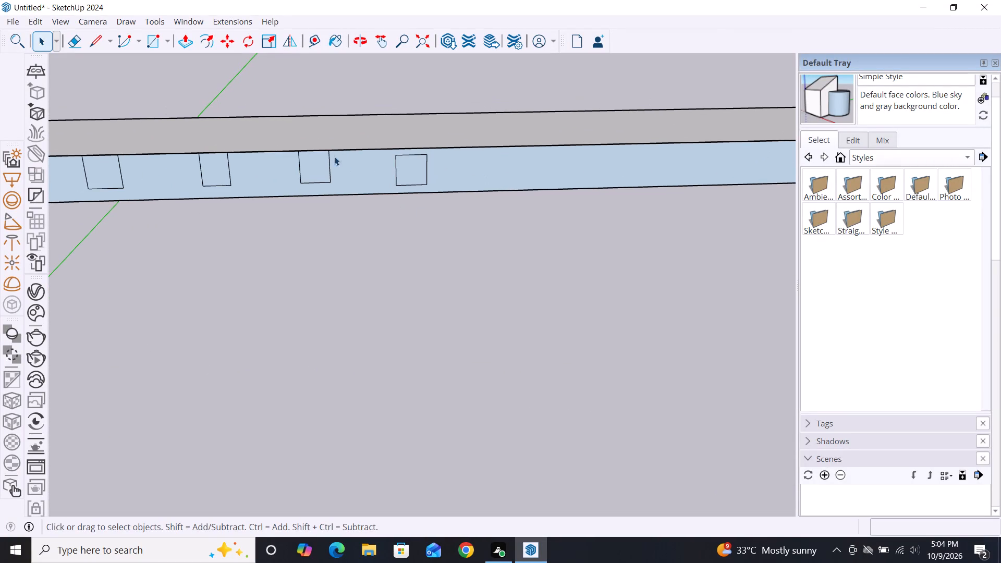
{"action": "scroll", "coordinate": [331, 150], "scroll_direction": "up", "scroll_amount": 2}
{"action": "middle_click_drag", "start_coordinate": [336, 132], "coordinate": [338, 102]}
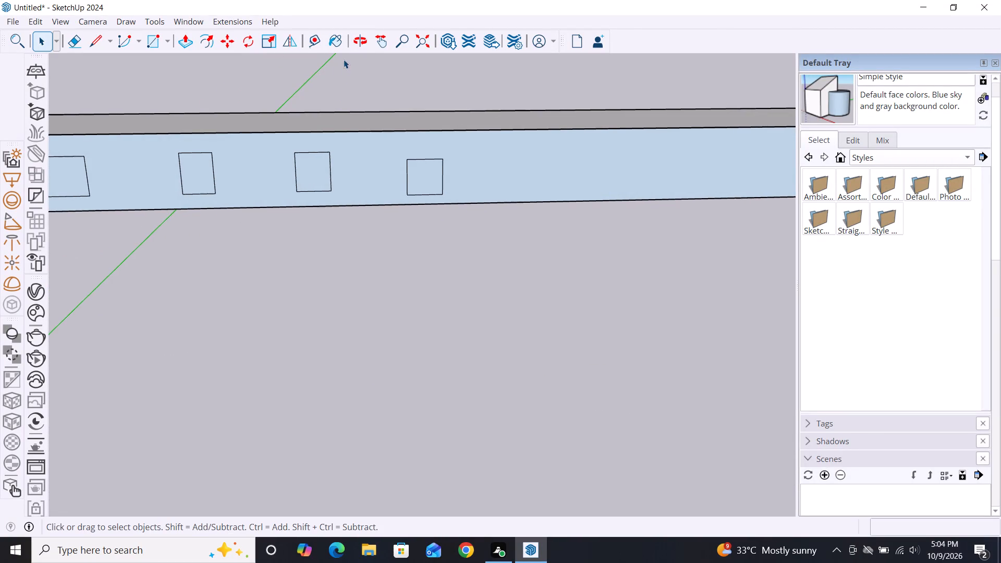
{"action": "scroll", "coordinate": [412, 176], "scroll_direction": "down", "scroll_amount": 2}
{"action": "middle_click_drag", "start_coordinate": [462, 265], "coordinate": [465, 236]}
{"action": "scroll", "coordinate": [457, 199], "scroll_direction": "down", "scroll_amount": 2}
{"action": "middle_click_drag", "start_coordinate": [455, 241], "coordinate": [481, 291]}
{"action": "scroll", "coordinate": [483, 207], "scroll_direction": "down", "scroll_amount": 14}
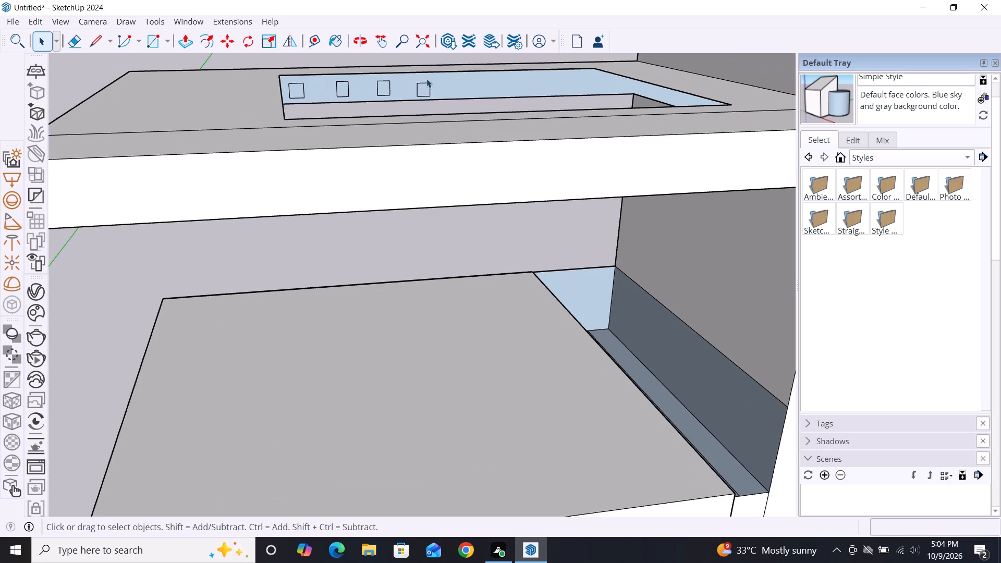
{"action": "middle_click_drag", "start_coordinate": [462, 132], "coordinate": [378, 148]}
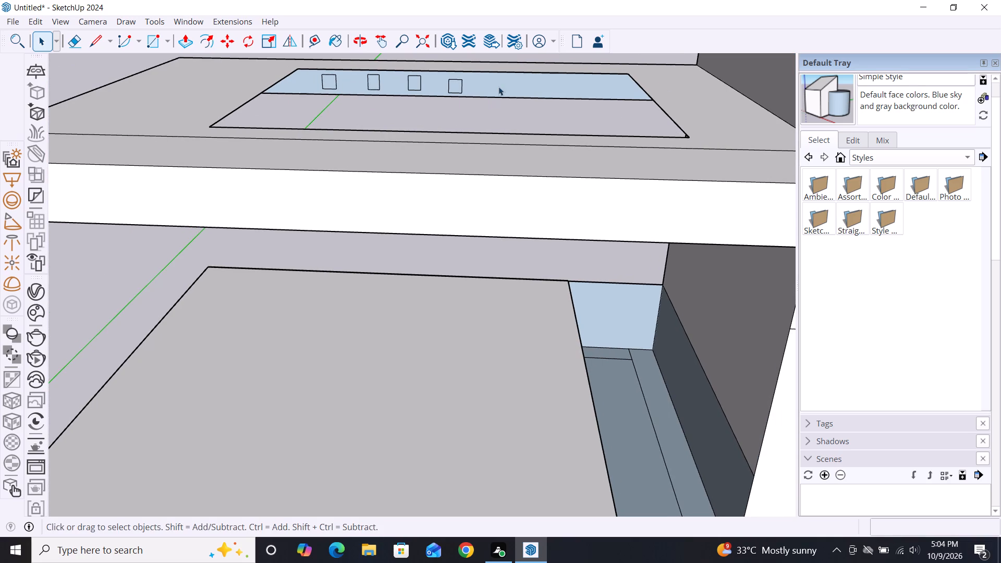
{"action": "key", "text": "r"}
{"action": "left_click", "coordinate": [493, 78]}
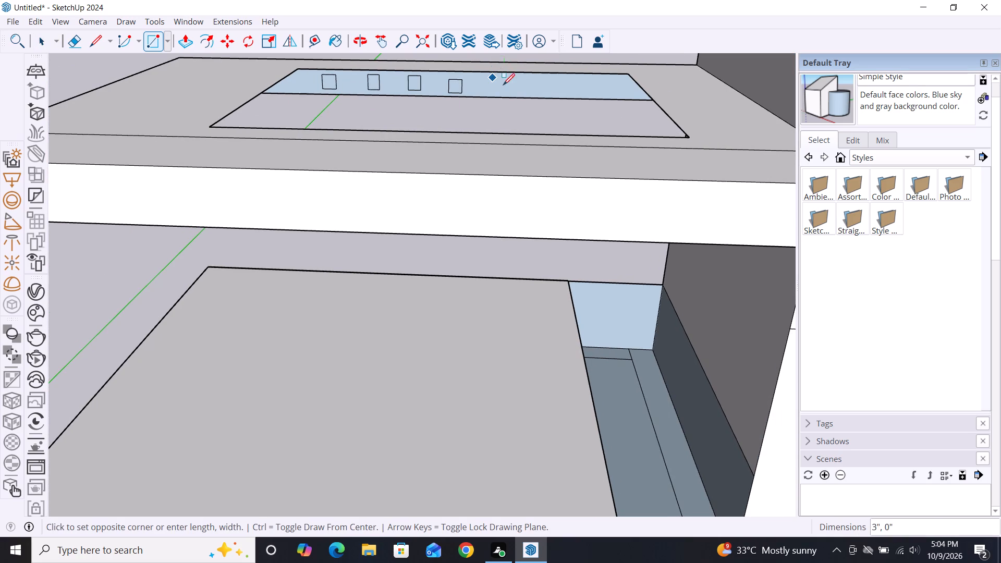
{"action": "left_click", "coordinate": [512, 91]}
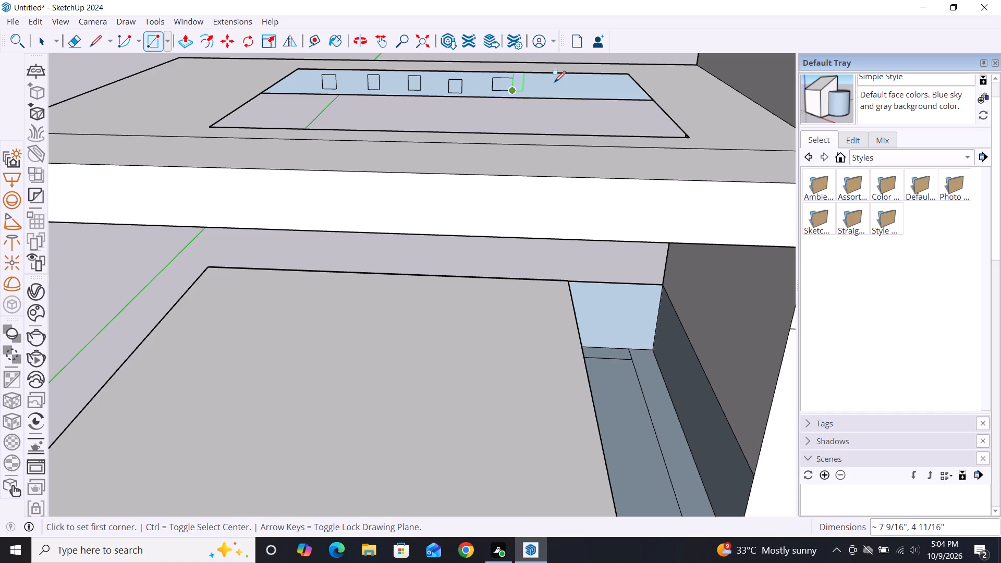
{"action": "left_click", "coordinate": [542, 78]}
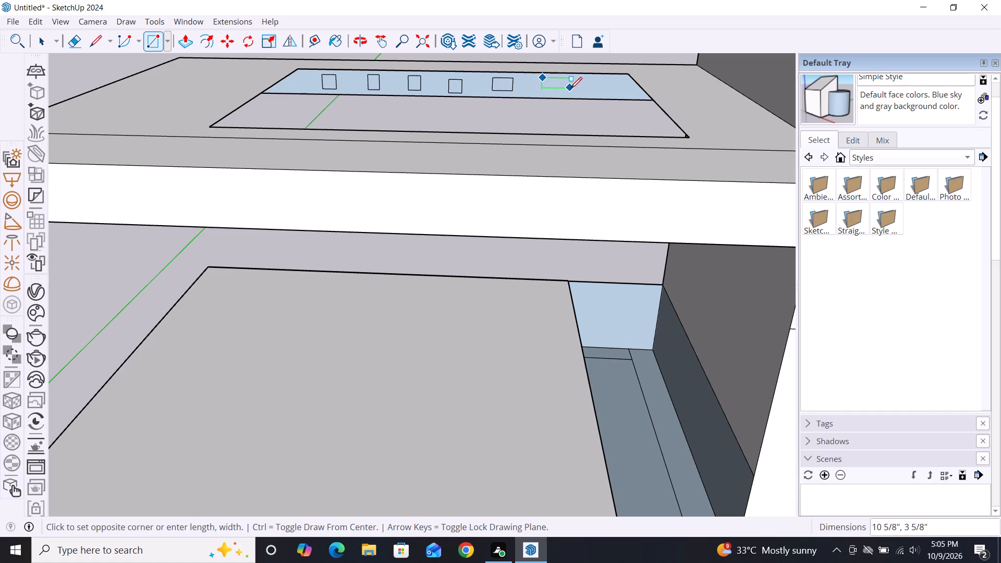
{"action": "left_click", "coordinate": [564, 93]}
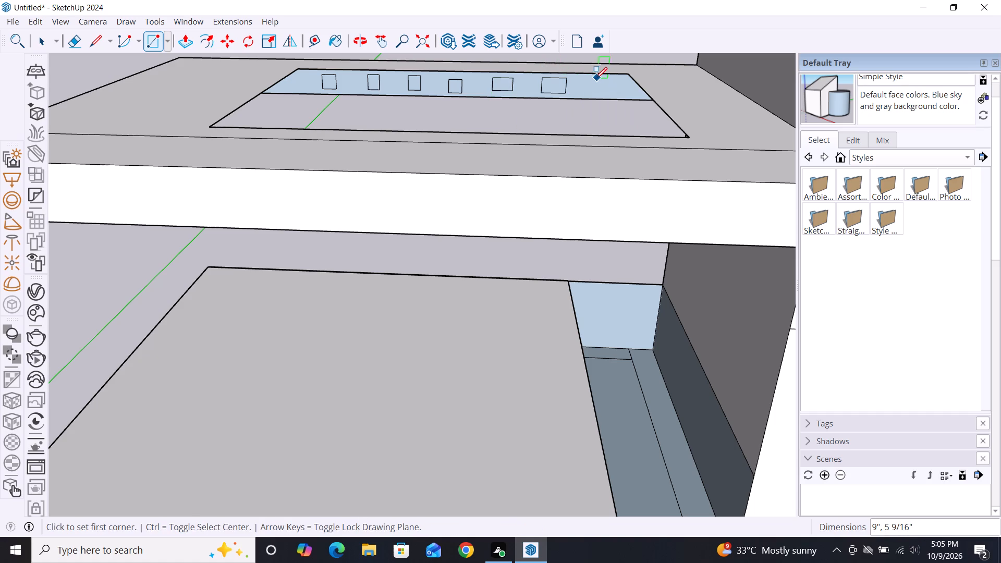
{"action": "left_click", "coordinate": [595, 79]}
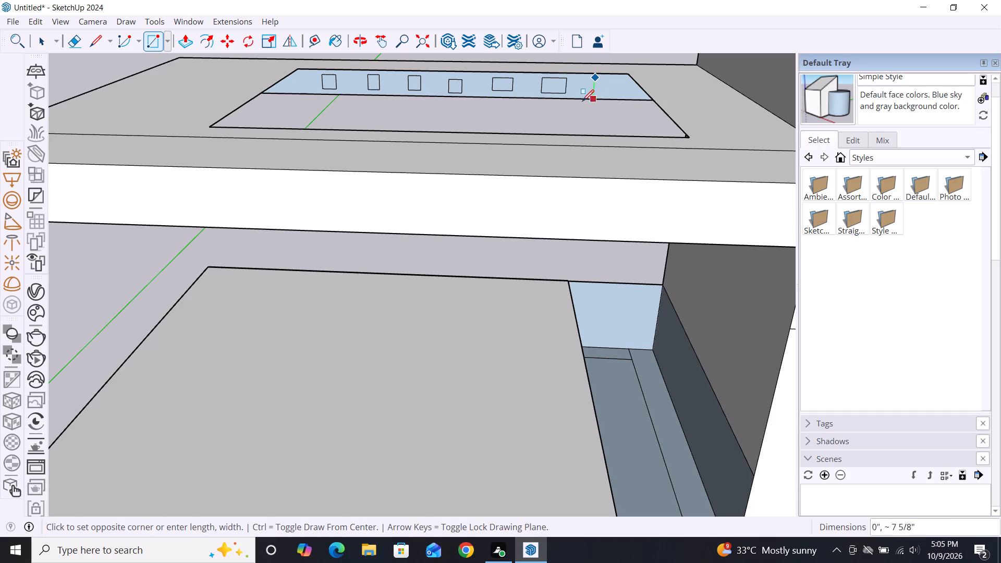
{"action": "left_click", "coordinate": [615, 91]}
{"action": "key", "text": "space"}
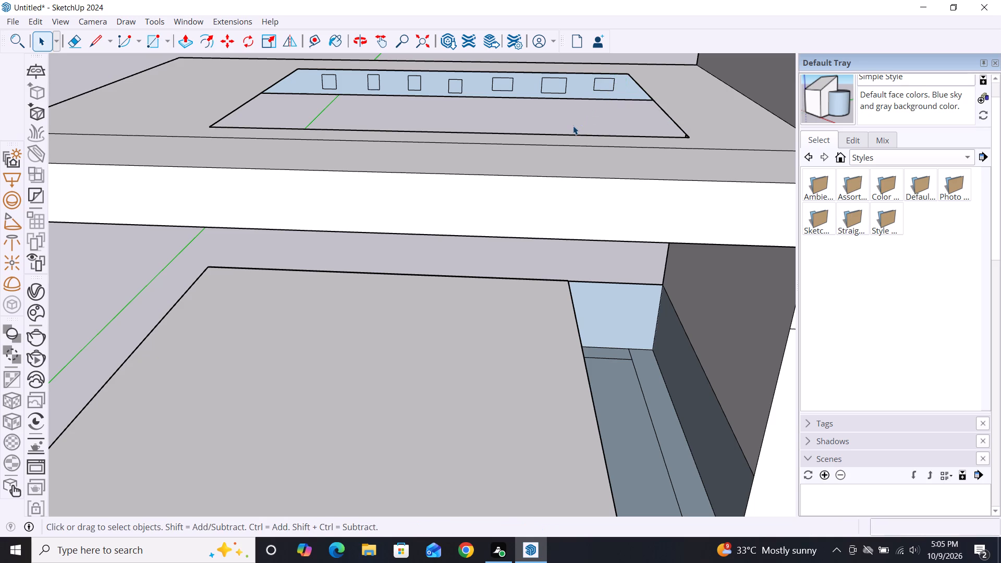
{"action": "key", "text": "space"}
{"action": "key", "text": "space"}
{"action": "key", "text": "space"}
{"action": "key", "text": "space"}
{"action": "key", "text": "space"}
{"action": "key", "text": "space"}
Narrow the fifth rectangle in the row by moving its right edge inward about 2 1/16".
{"action": "scroll", "coordinate": [535, 87], "scroll_direction": "up", "scroll_amount": 6}
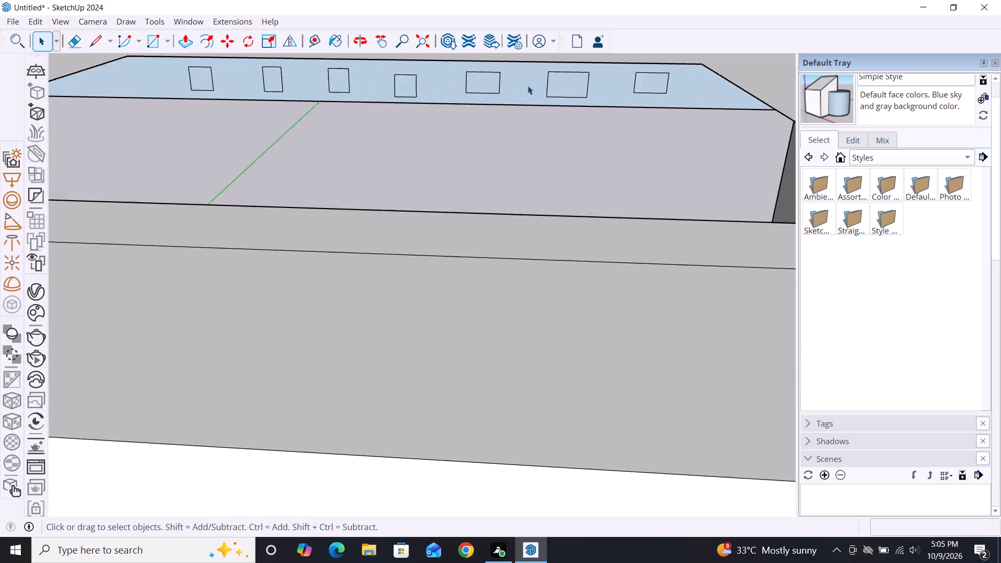
{"action": "scroll", "coordinate": [528, 85], "scroll_direction": "up", "scroll_amount": 3}
{"action": "left_click", "coordinate": [485, 85]}
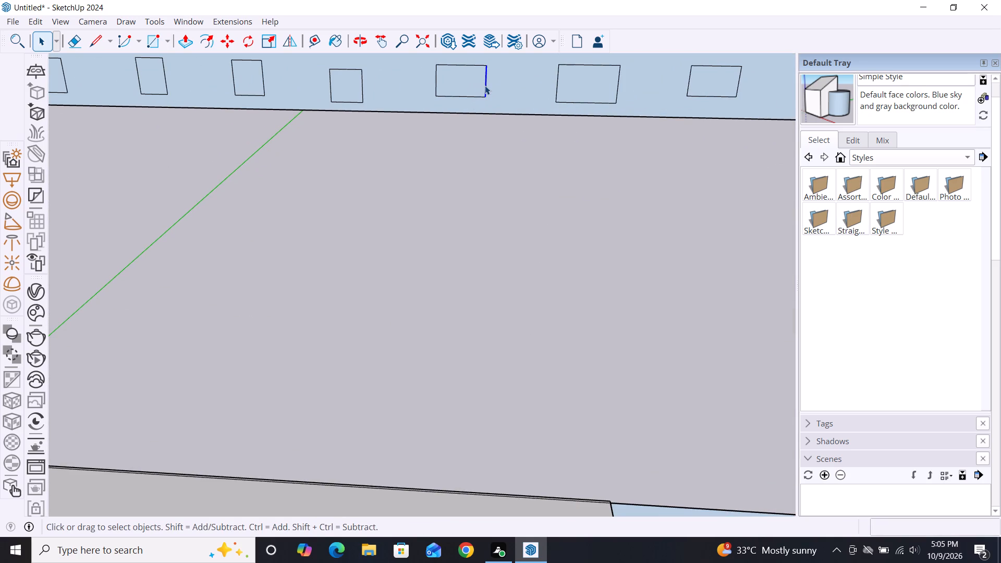
{"action": "key", "text": "m"}
{"action": "left_click", "coordinate": [488, 97]}
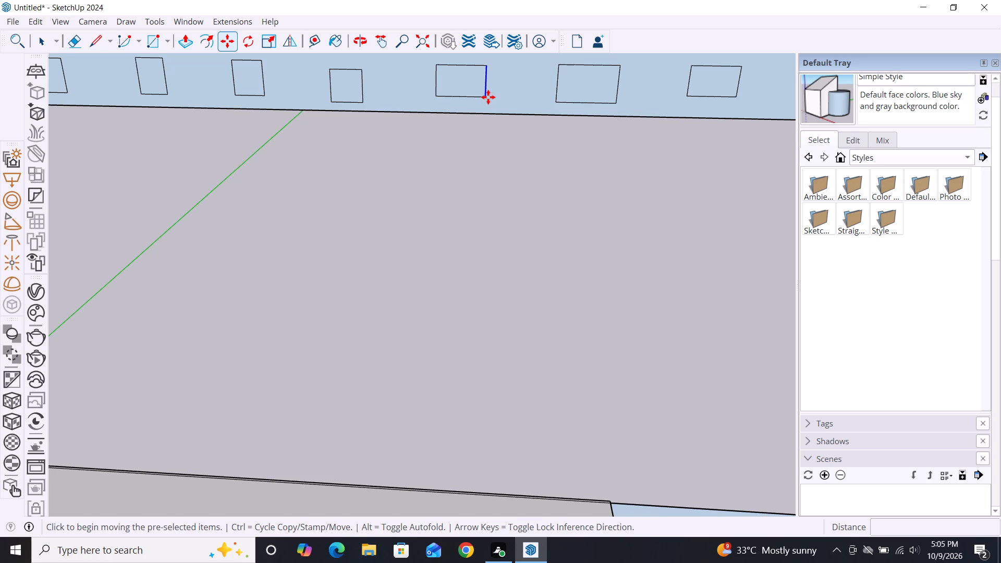
{"action": "left_click", "coordinate": [472, 96]}
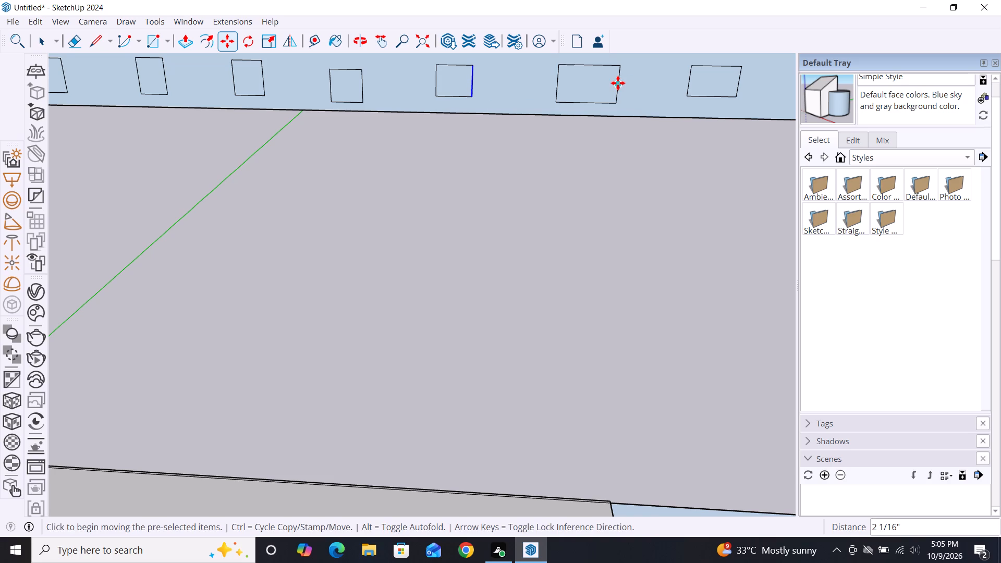
{"action": "key", "text": "space"}
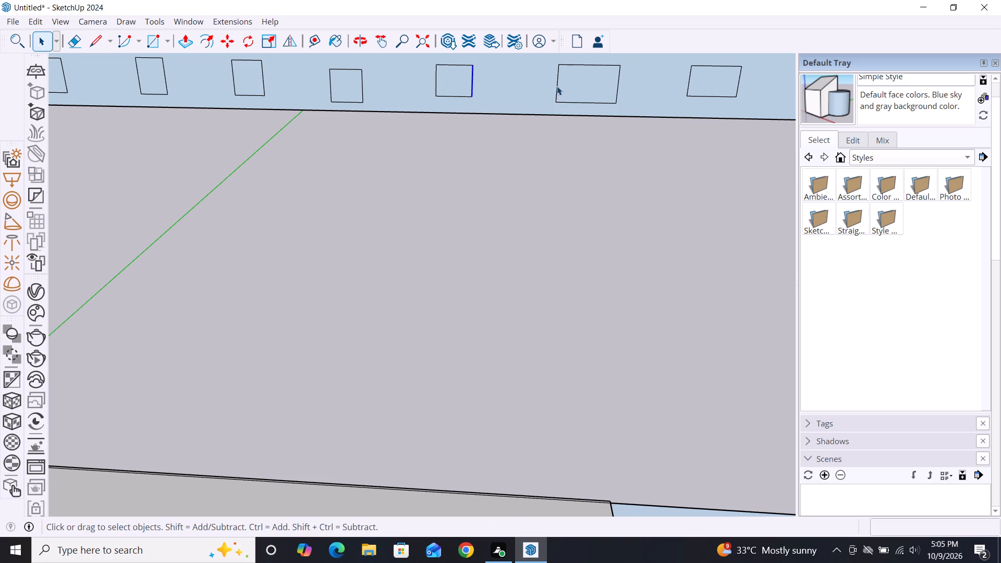
Shift and narrow the sixth rectangle by moving its left edge about 4 3/8" toward the fifth, and its right edge in the same direction.
{"action": "left_click", "coordinate": [557, 86]}
{"action": "key", "text": "m"}
{"action": "left_click", "coordinate": [557, 99]}
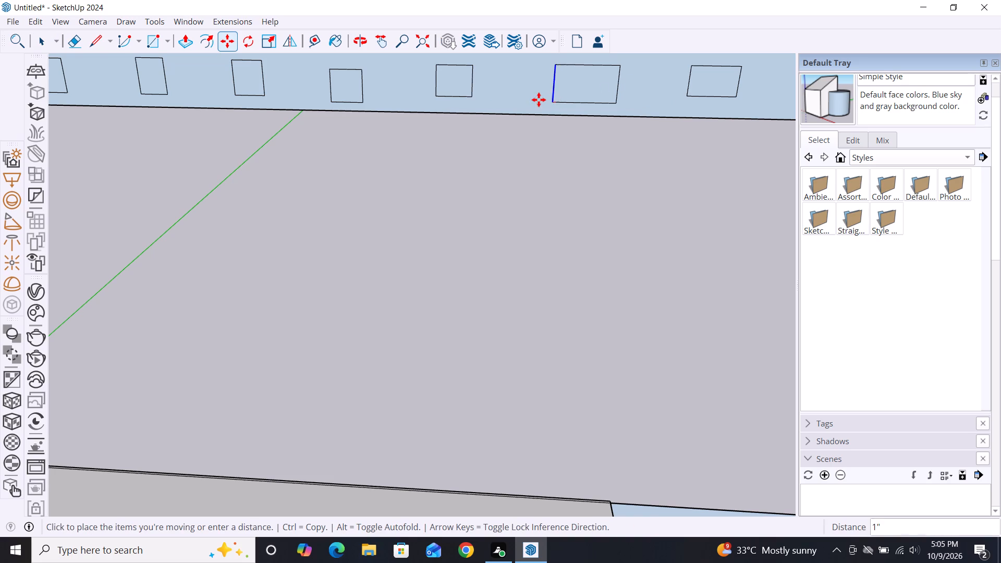
{"action": "left_click", "coordinate": [528, 96]}
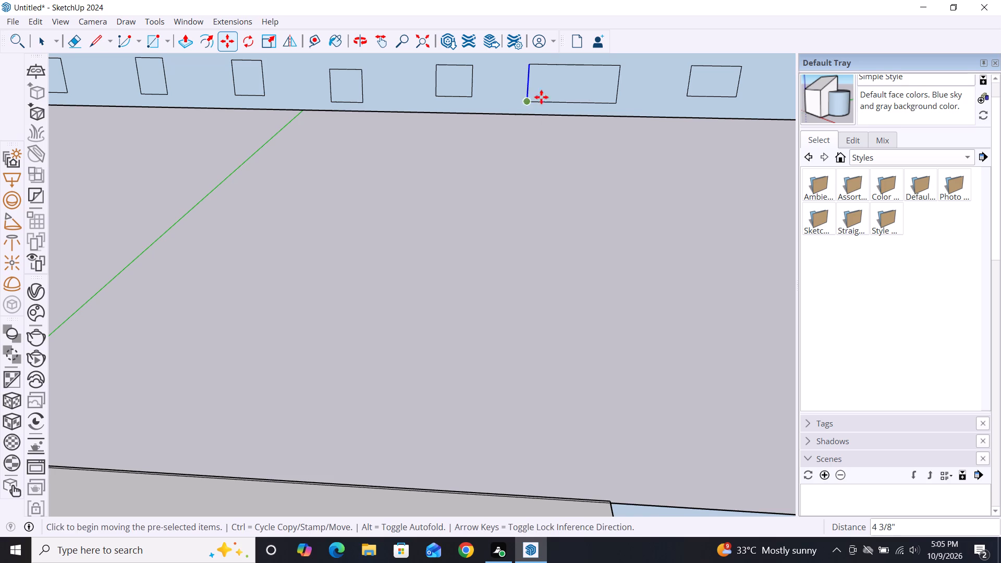
{"action": "key", "text": "space"}
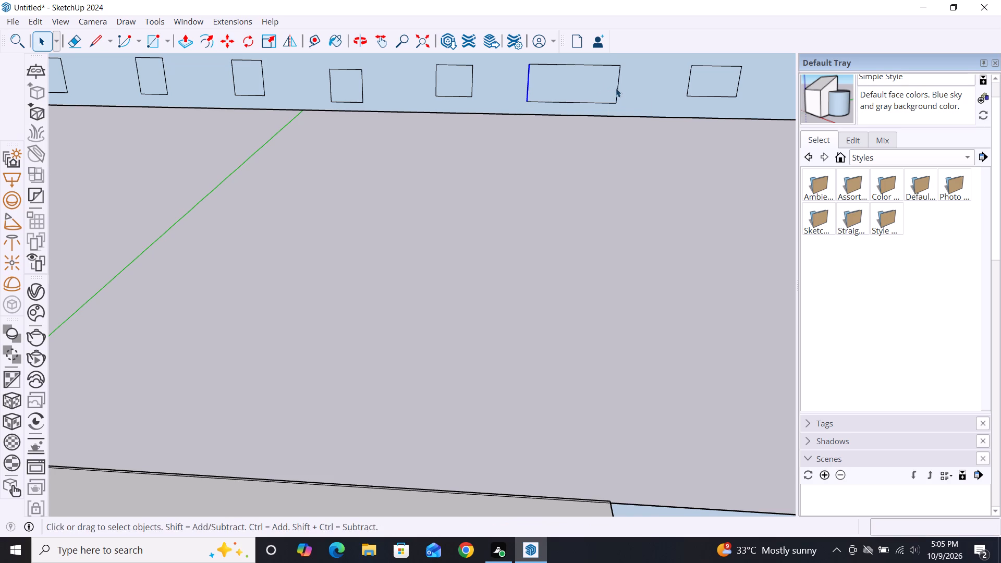
{"action": "left_click", "coordinate": [616, 88]}
{"action": "left_click", "coordinate": [617, 89]}
{"action": "key", "text": "m"}
{"action": "left_click", "coordinate": [616, 102]}
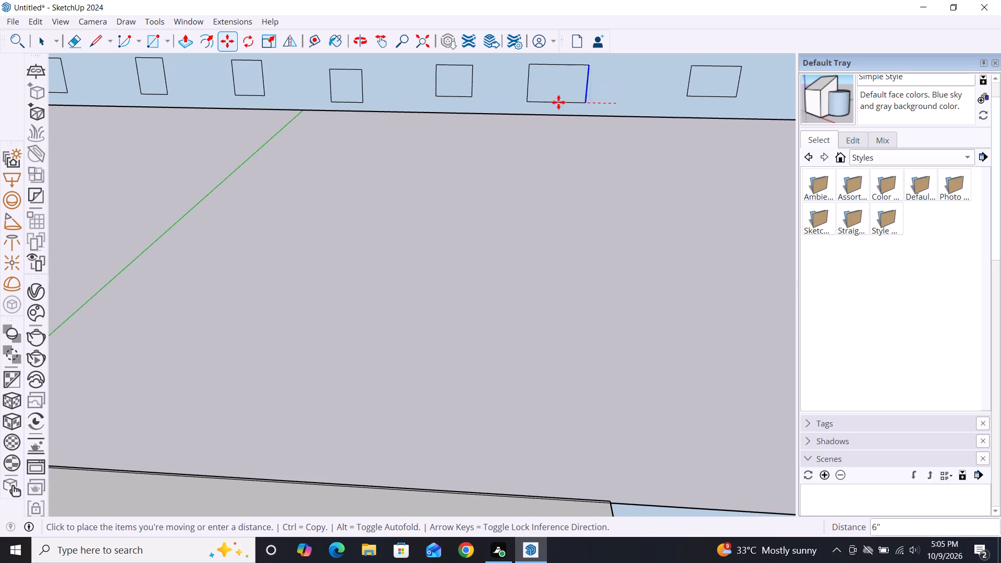
{"action": "left_click", "coordinate": [564, 103]}
{"action": "key", "text": "space"}
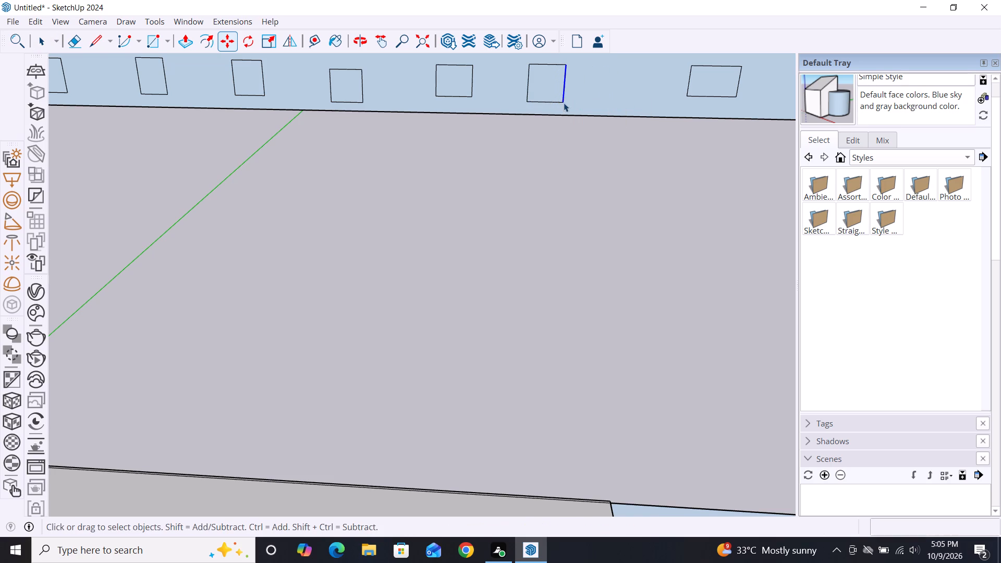
Shift and narrow the seventh rectangle by moving its left edge about 8 3/4" toward the sixth, and its right edge in the same direction.
{"action": "scroll", "coordinate": [346, 118], "scroll_direction": "down", "scroll_amount": 3}
{"action": "scroll", "coordinate": [280, 127], "scroll_direction": "down", "scroll_amount": 2}
{"action": "scroll", "coordinate": [543, 104], "scroll_direction": "up", "scroll_amount": 3}
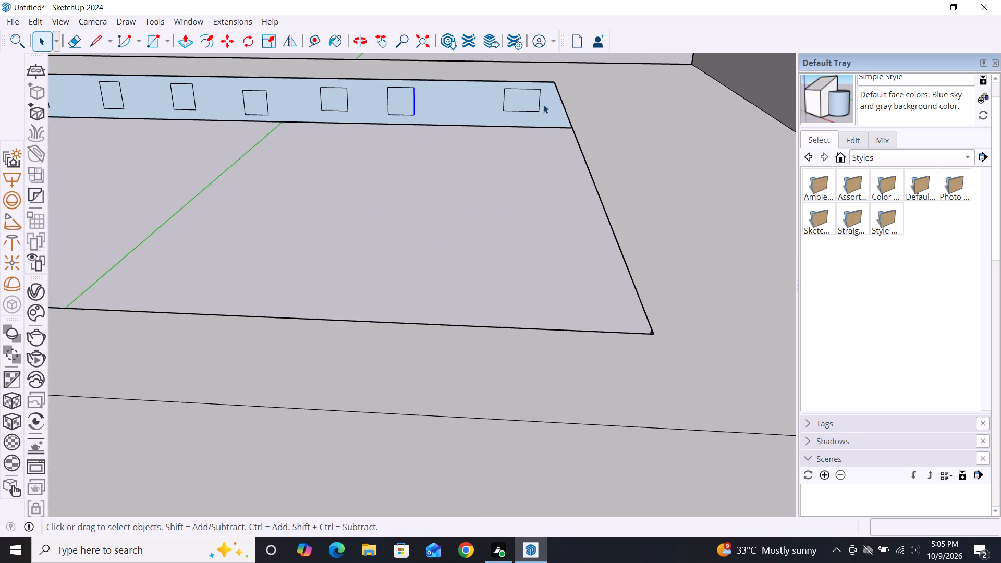
{"action": "left_click", "coordinate": [505, 100]}
{"action": "key", "text": "m"}
{"action": "left_click", "coordinate": [504, 112]}
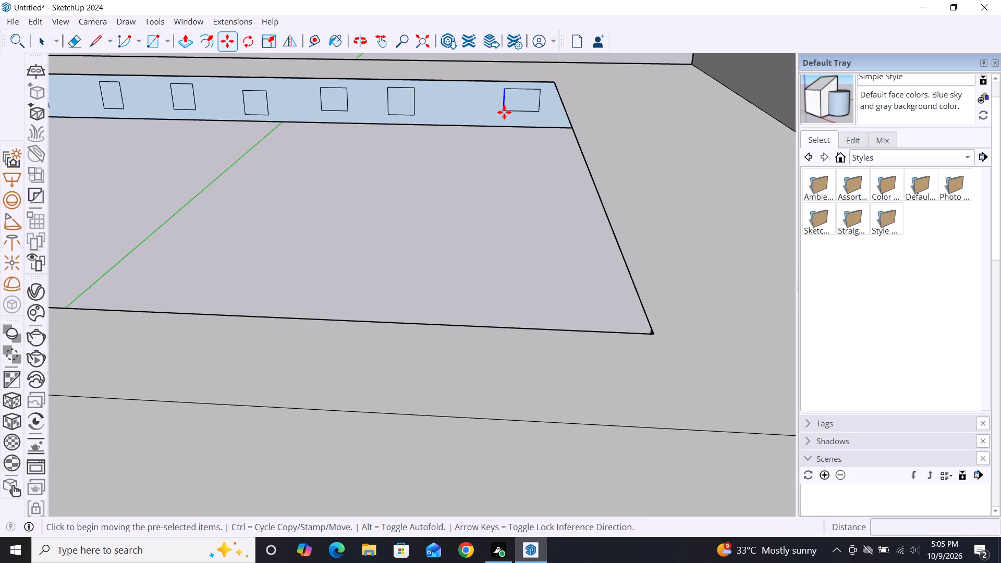
{"action": "left_click", "coordinate": [460, 107]}
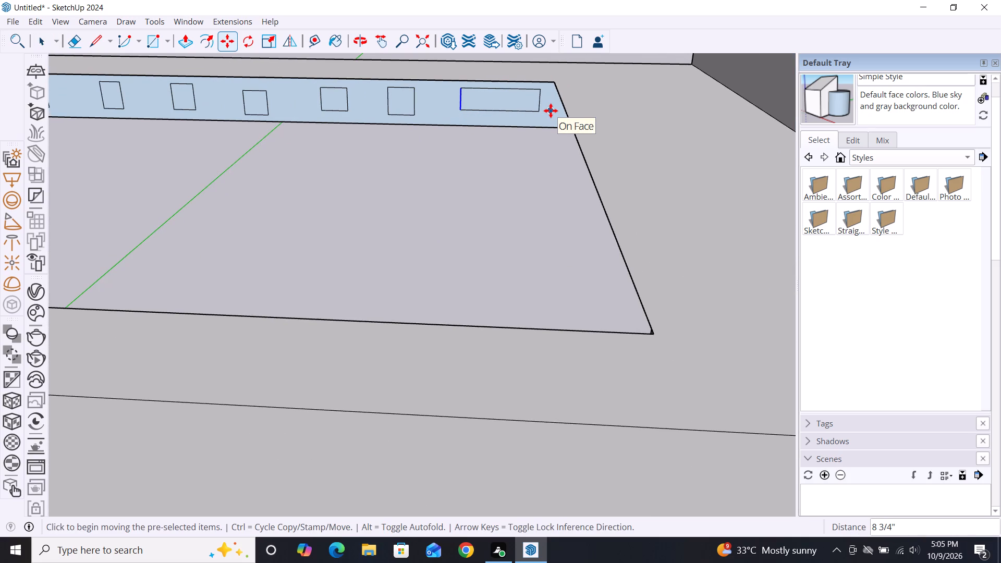
{"action": "key", "text": "space"}
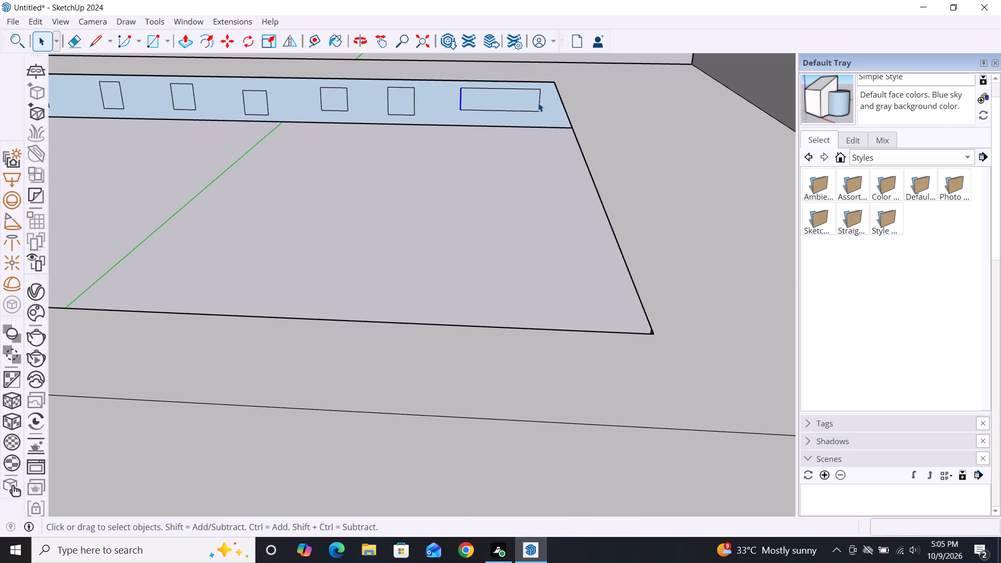
{"action": "left_click", "coordinate": [539, 101]}
{"action": "key", "text": "m"}
{"action": "left_click", "coordinate": [540, 115]}
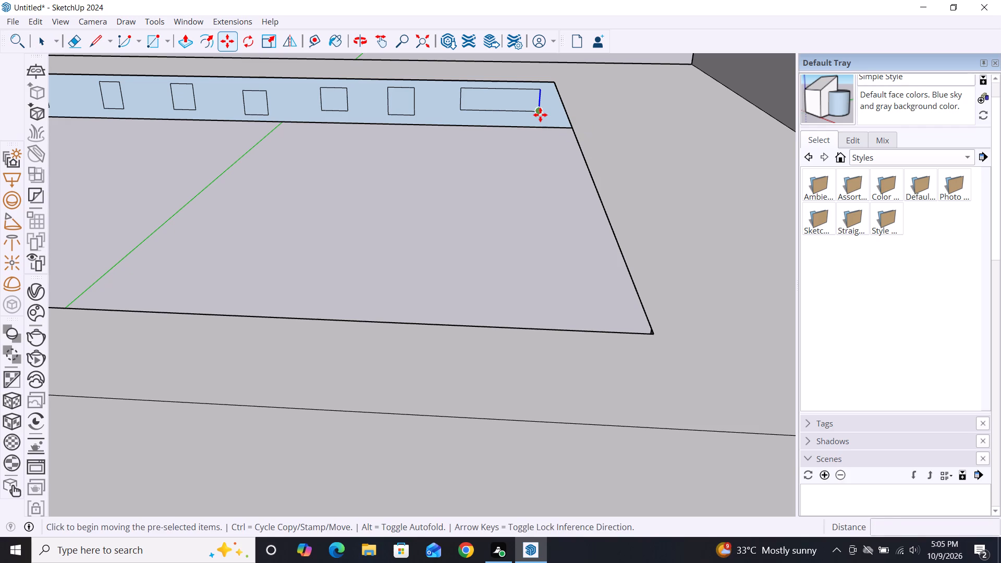
{"action": "left_click", "coordinate": [485, 115]}
{"action": "key", "text": "space"}
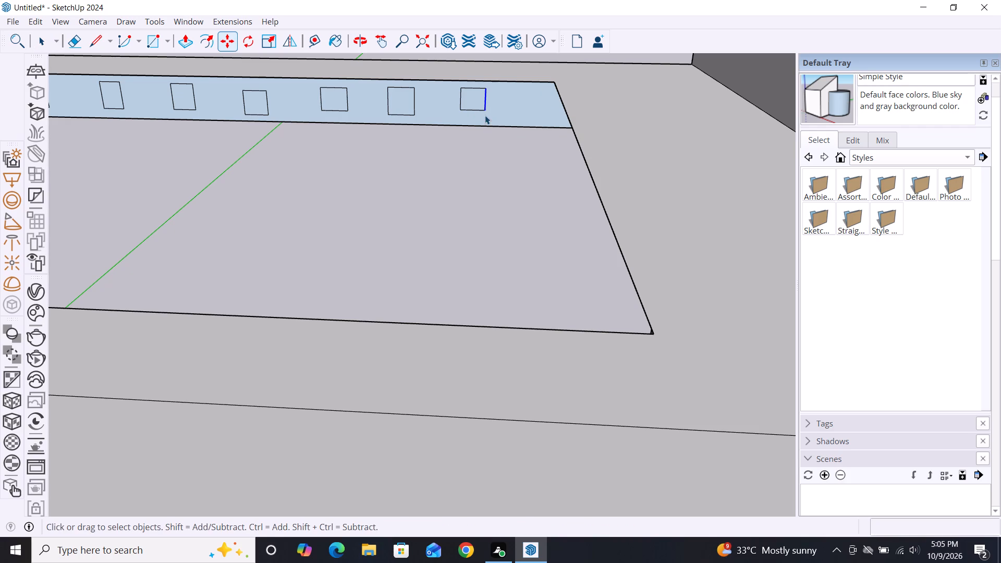
{"action": "key", "text": "space"}
Extrude the first two rectangles in the row about 9' 2 3/16" across the opening to its opposite side as beams.
{"action": "scroll", "coordinate": [592, 63], "scroll_direction": "down", "scroll_amount": 8}
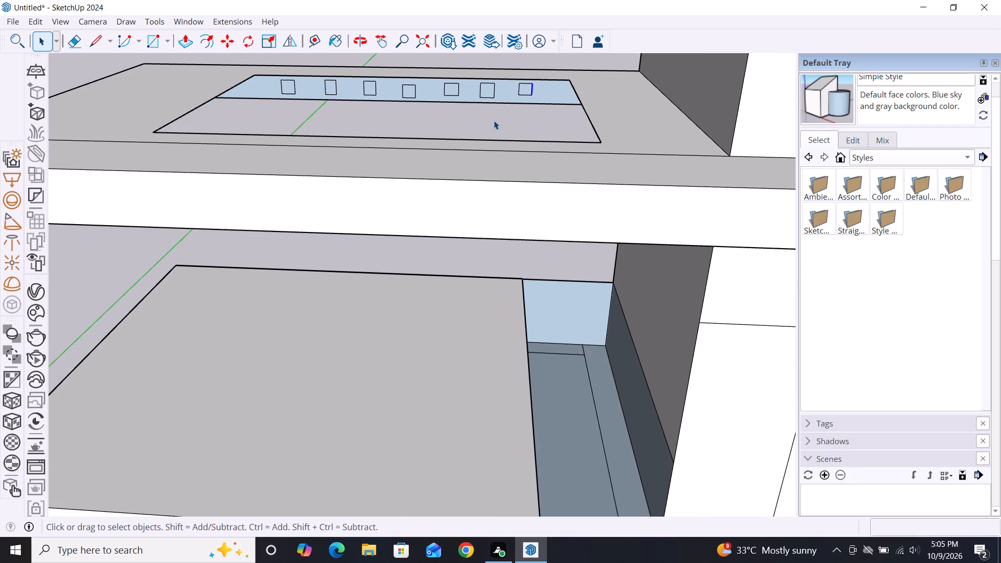
{"action": "left_click", "coordinate": [494, 120]}
{"action": "scroll", "coordinate": [275, 95], "scroll_direction": "up", "scroll_amount": 3}
{"action": "middle_click_drag", "start_coordinate": [375, 143], "coordinate": [401, 197]}
{"action": "scroll", "coordinate": [473, 154], "scroll_direction": "down", "scroll_amount": 2}
{"action": "middle_click_drag", "start_coordinate": [509, 212], "coordinate": [514, 179]}
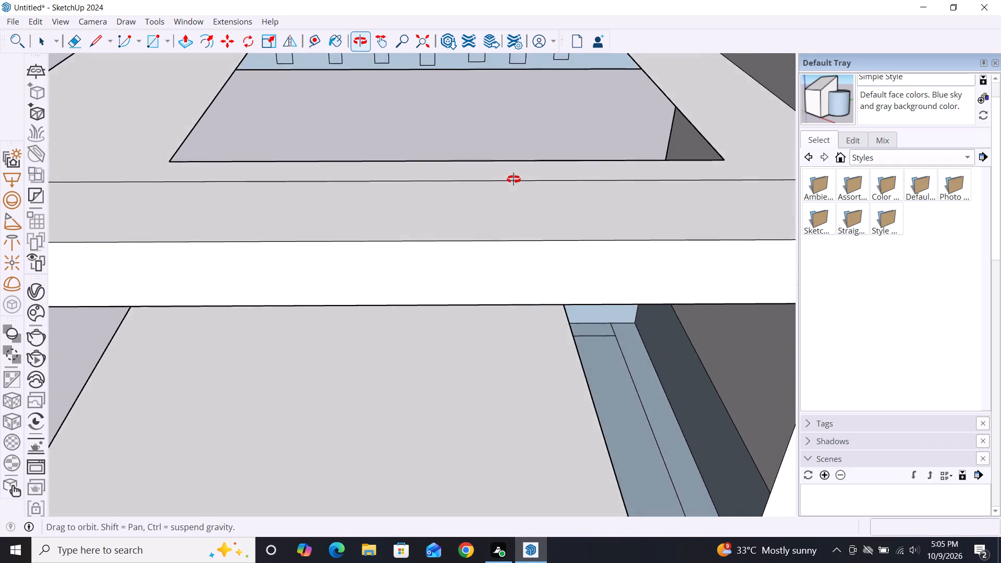
{"action": "middle_click_drag", "start_coordinate": [514, 179], "coordinate": [521, 154]}
{"action": "scroll", "coordinate": [424, 128], "scroll_direction": "up", "scroll_amount": 3}
{"action": "scroll", "coordinate": [428, 128], "scroll_direction": "down", "scroll_amount": 2}
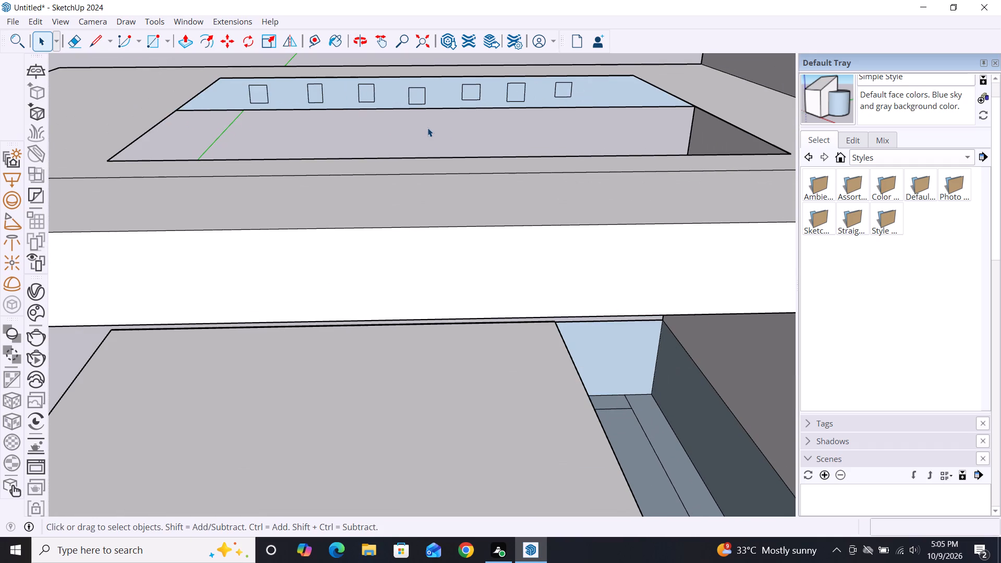
{"action": "type", "text": "op"}
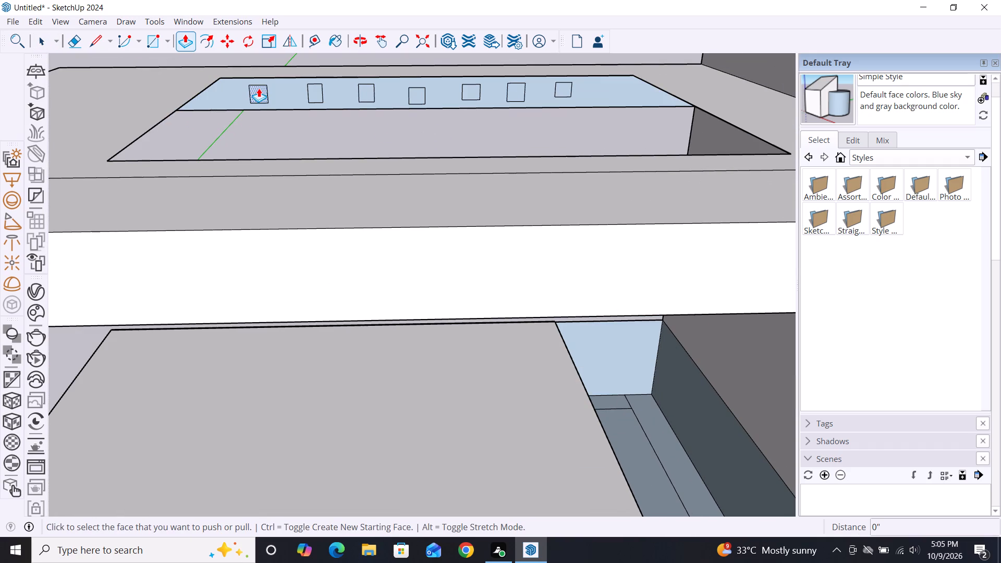
{"action": "left_click", "coordinate": [259, 88]}
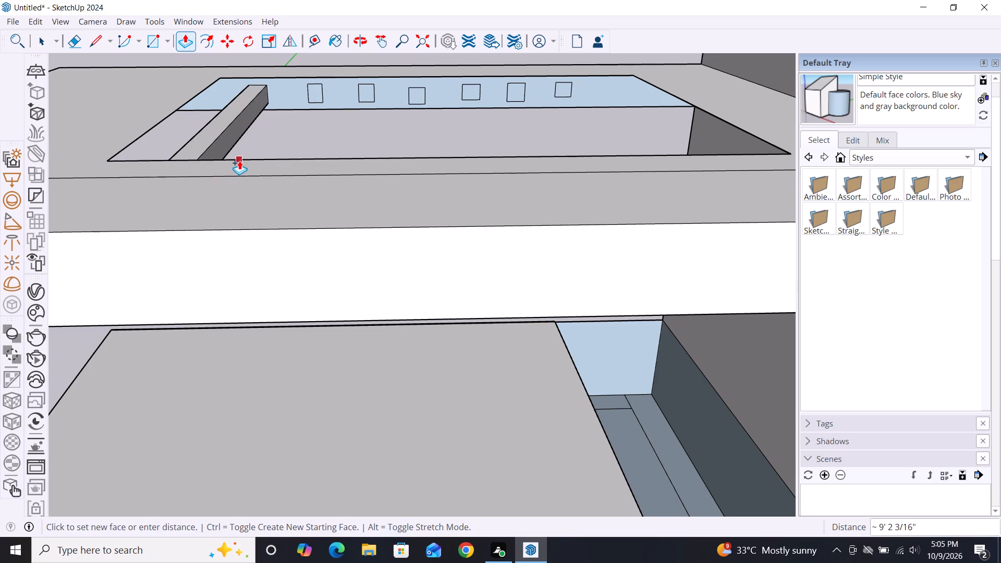
{"action": "left_click", "coordinate": [240, 160]}
{"action": "left_click", "coordinate": [317, 97]}
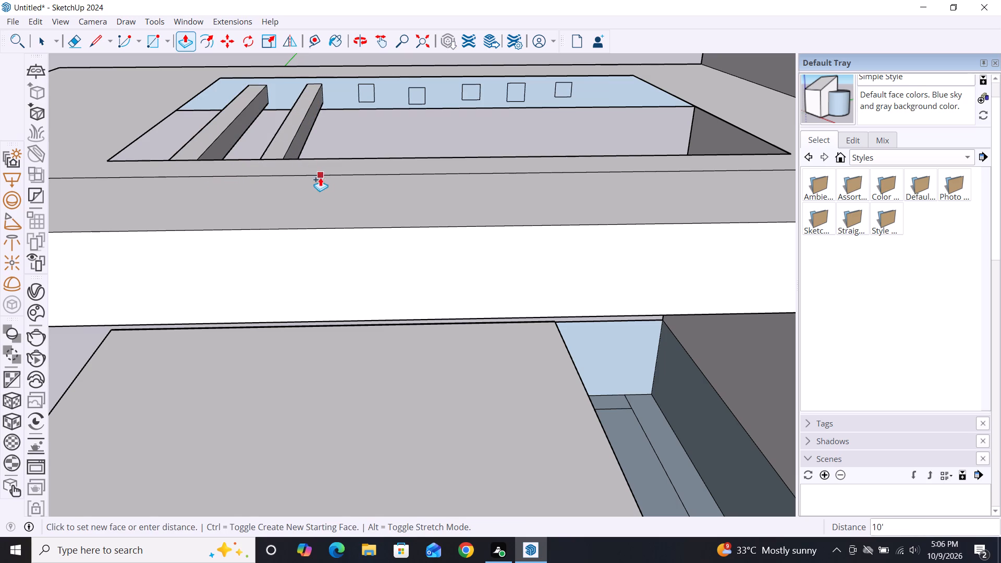
{"action": "left_click", "coordinate": [367, 159]}
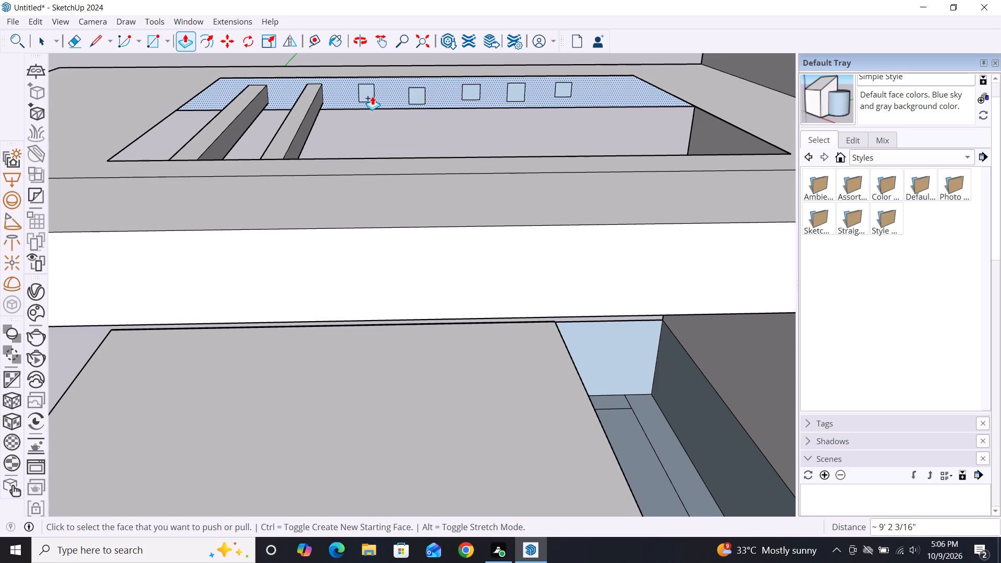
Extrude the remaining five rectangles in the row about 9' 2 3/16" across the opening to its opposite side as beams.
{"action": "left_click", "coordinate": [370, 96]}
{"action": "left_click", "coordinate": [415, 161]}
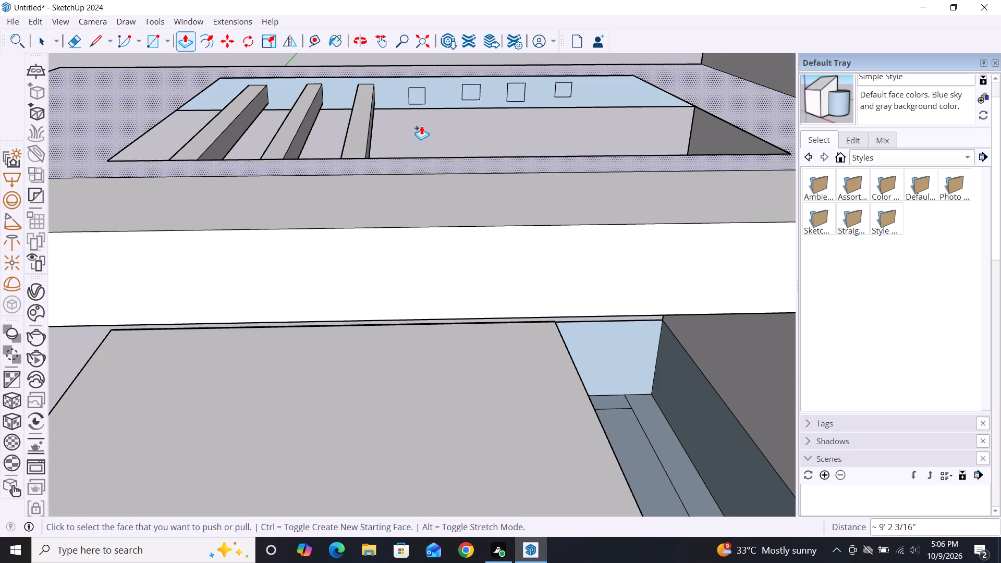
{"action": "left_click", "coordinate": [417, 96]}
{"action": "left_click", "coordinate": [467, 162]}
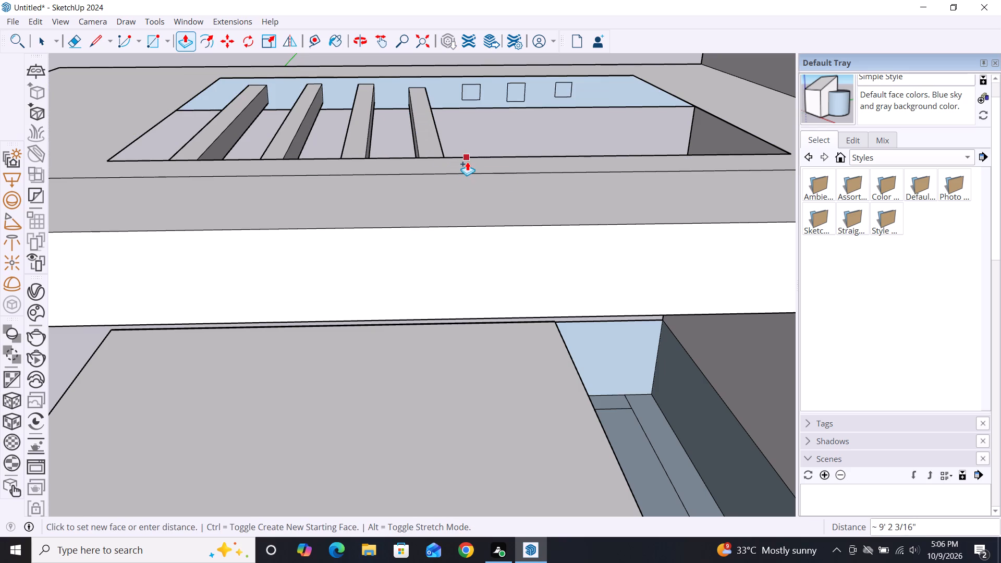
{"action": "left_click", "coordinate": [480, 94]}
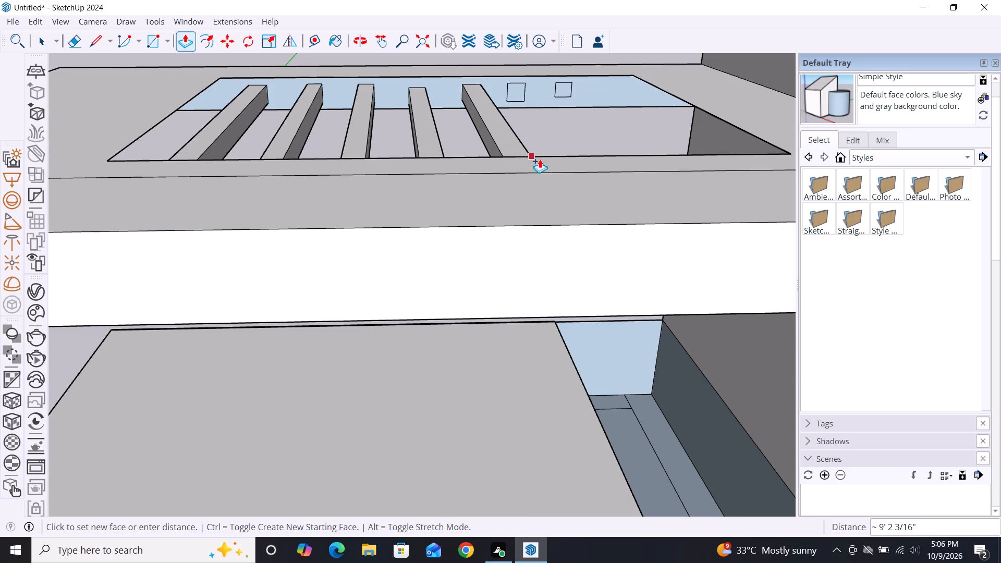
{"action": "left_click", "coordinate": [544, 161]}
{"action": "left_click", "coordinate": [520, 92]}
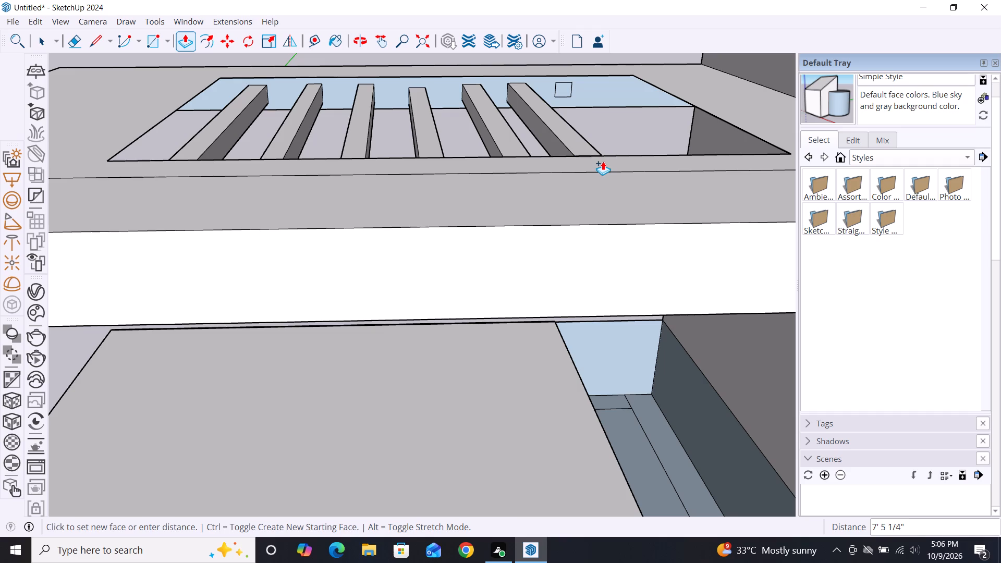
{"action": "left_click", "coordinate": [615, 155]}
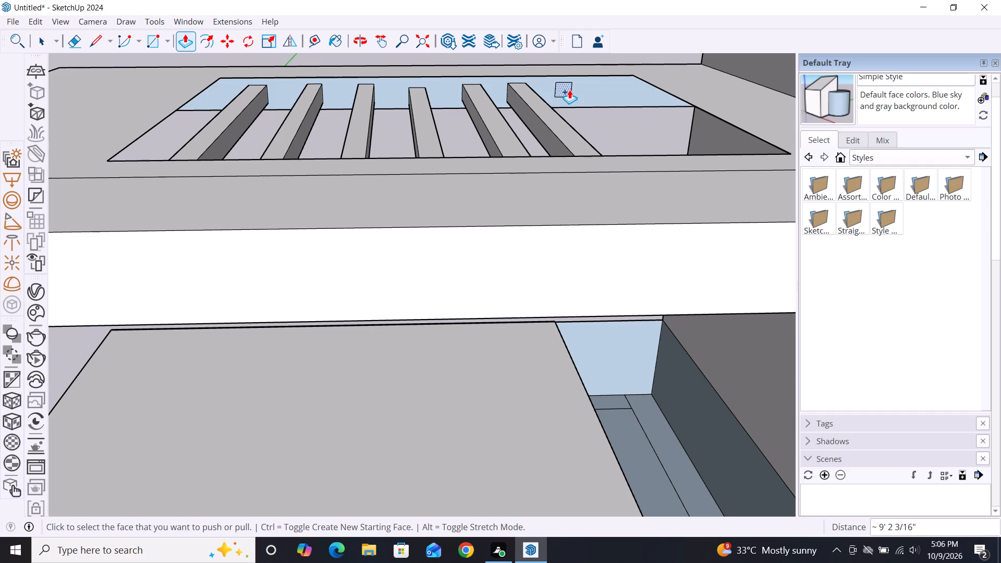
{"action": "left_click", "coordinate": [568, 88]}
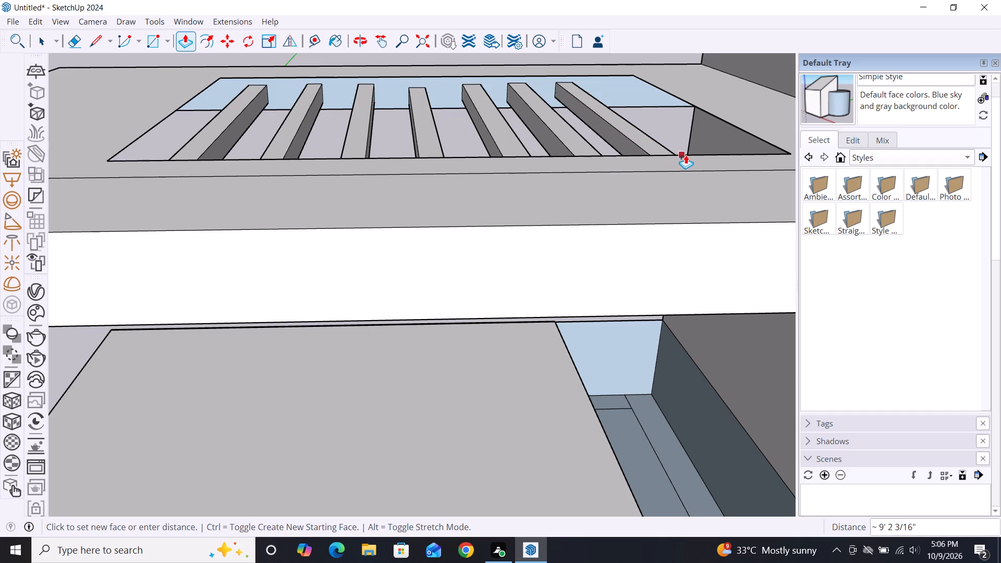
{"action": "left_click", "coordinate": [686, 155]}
Examine the row of beams in the slab opening from below, above and around the building.
{"action": "scroll", "coordinate": [495, 125], "scroll_direction": "down", "scroll_amount": 6}
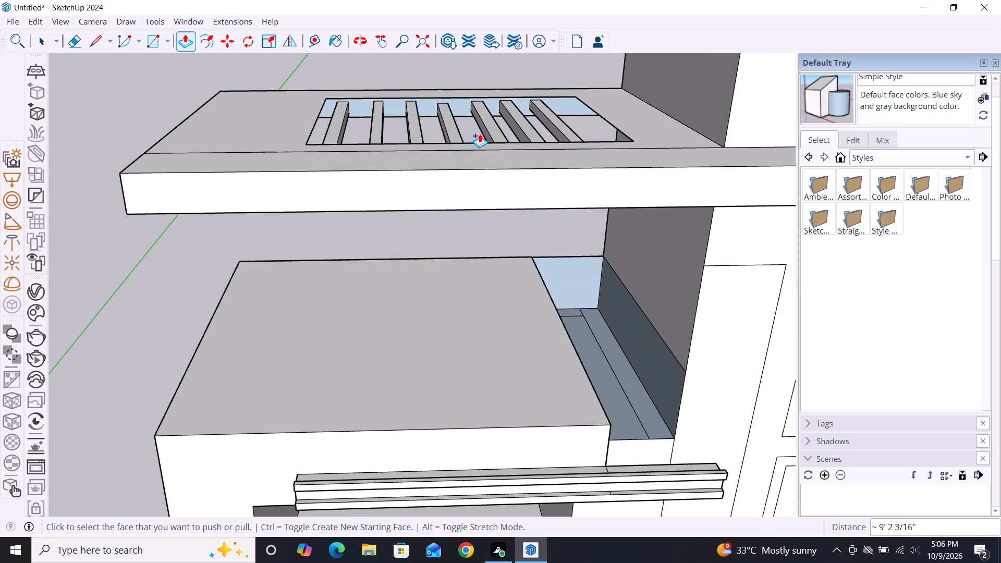
{"action": "key", "text": "space"}
{"action": "scroll", "coordinate": [391, 107], "scroll_direction": "down", "scroll_amount": 3}
{"action": "middle_click_drag", "start_coordinate": [445, 217], "coordinate": [400, 110]}
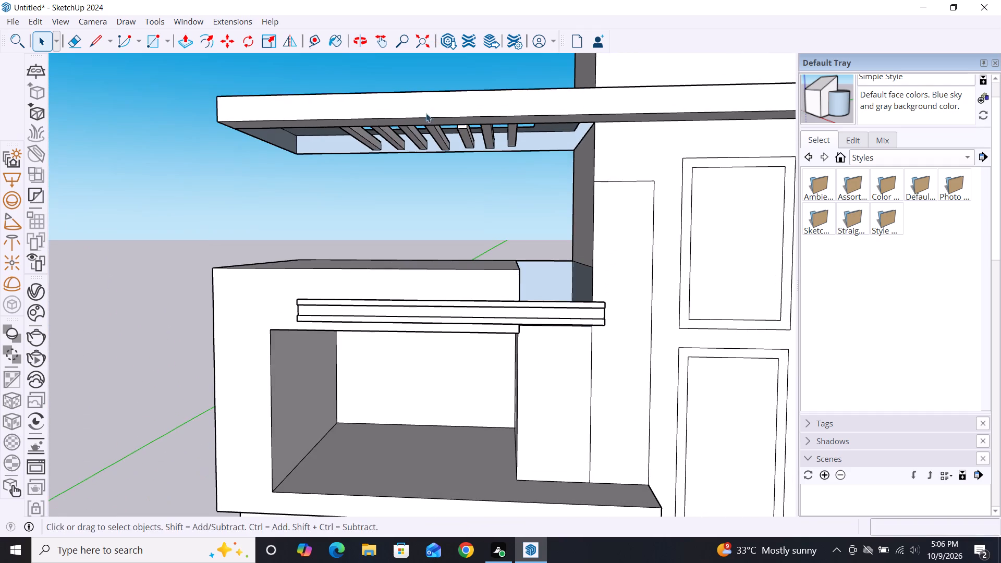
{"action": "scroll", "coordinate": [461, 132], "scroll_direction": "up", "scroll_amount": 3}
{"action": "middle_click_drag", "start_coordinate": [473, 180], "coordinate": [448, 84]}
{"action": "middle_click_drag", "start_coordinate": [452, 140], "coordinate": [454, 124]}
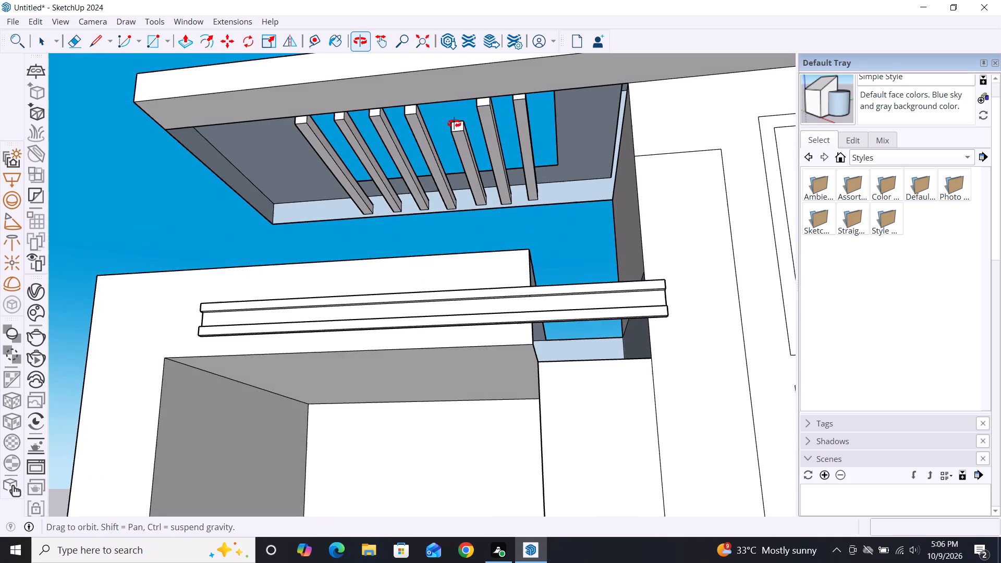
{"action": "middle_click_drag", "start_coordinate": [454, 124], "coordinate": [438, 466]}
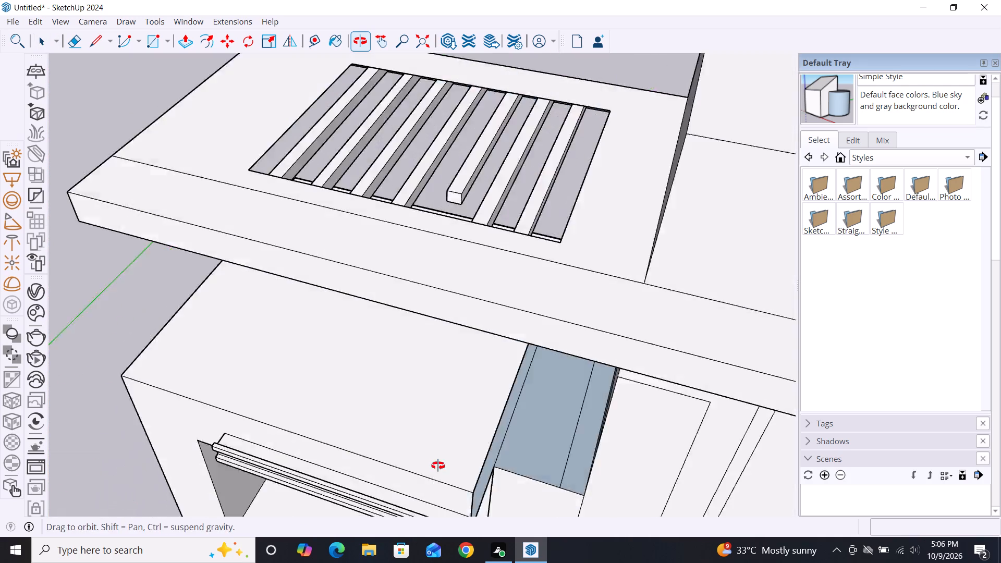
{"action": "middle_click_drag", "start_coordinate": [438, 466], "coordinate": [92, 389]}
{"action": "scroll", "coordinate": [441, 223], "scroll_direction": "down", "scroll_amount": 2}
{"action": "middle_click_drag", "start_coordinate": [489, 292], "coordinate": [168, 258]}
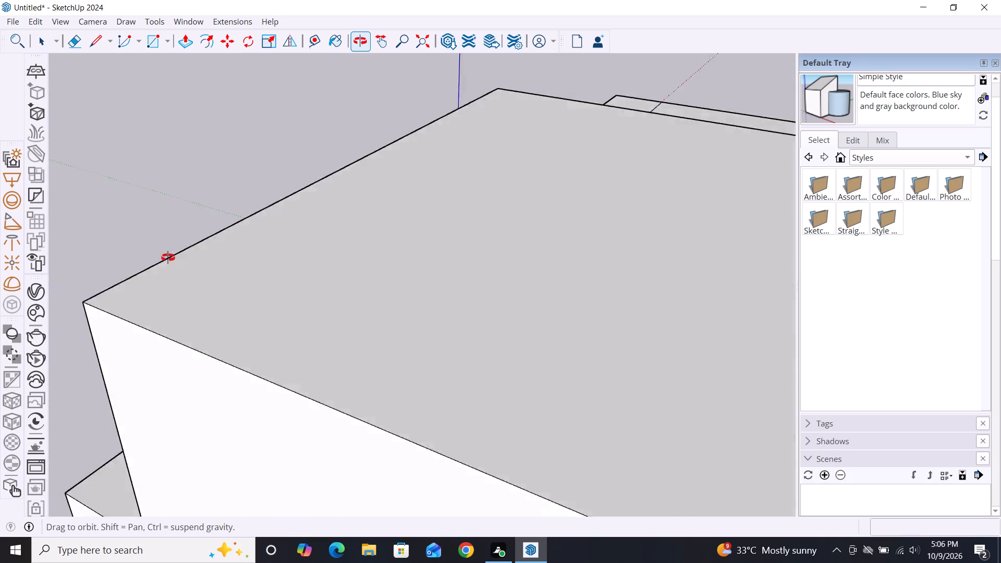
{"action": "middle_click_drag", "start_coordinate": [168, 258], "coordinate": [84, 232]}
{"action": "scroll", "coordinate": [84, 232], "scroll_direction": "down", "scroll_amount": 1}
{"action": "scroll", "coordinate": [513, 102], "scroll_direction": "down", "scroll_amount": 2}
{"action": "middle_click_drag", "start_coordinate": [557, 247], "coordinate": [300, 235]}
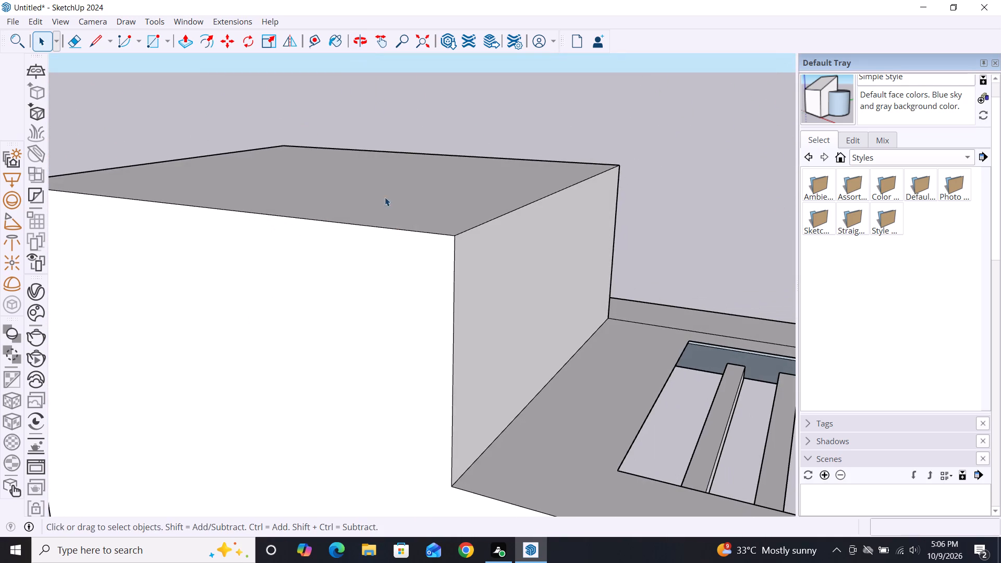
{"action": "scroll", "coordinate": [420, 187], "scroll_direction": "down", "scroll_amount": 2}
{"action": "scroll", "coordinate": [284, 174], "scroll_direction": "down", "scroll_amount": 2}
{"action": "scroll", "coordinate": [573, 298], "scroll_direction": "down", "scroll_amount": 1}
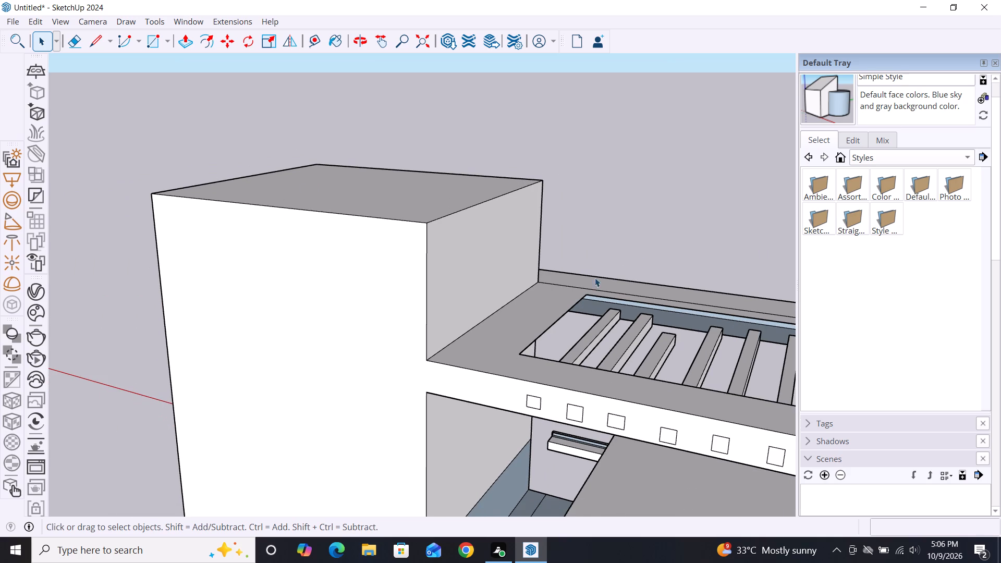
{"action": "scroll", "coordinate": [604, 234], "scroll_direction": "down", "scroll_amount": 2}
{"action": "scroll", "coordinate": [655, 232], "scroll_direction": "down", "scroll_amount": 3}
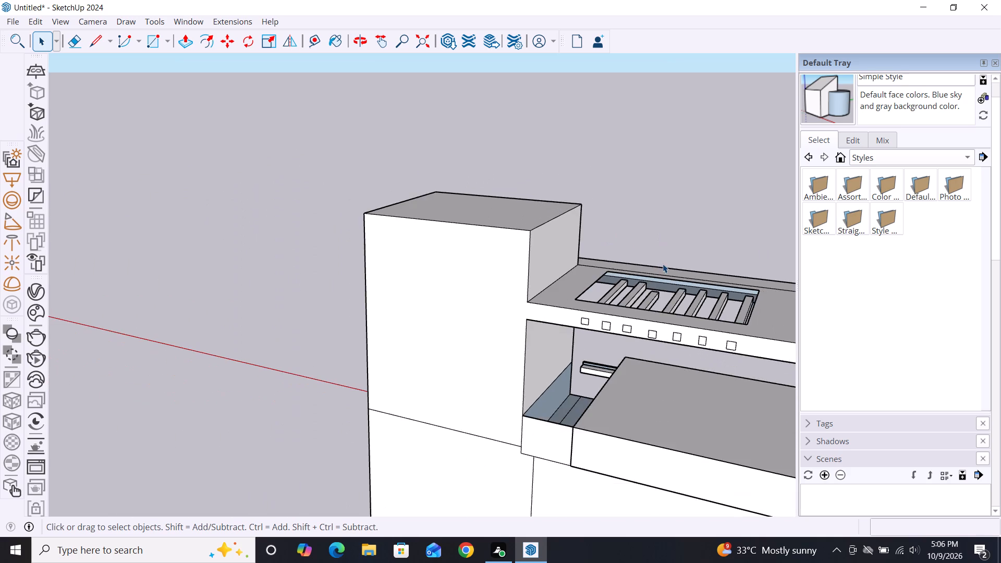
{"action": "scroll", "coordinate": [663, 264], "scroll_direction": "down", "scroll_amount": 3}
{"action": "middle_click_drag", "start_coordinate": [644, 351], "coordinate": [646, 285]}
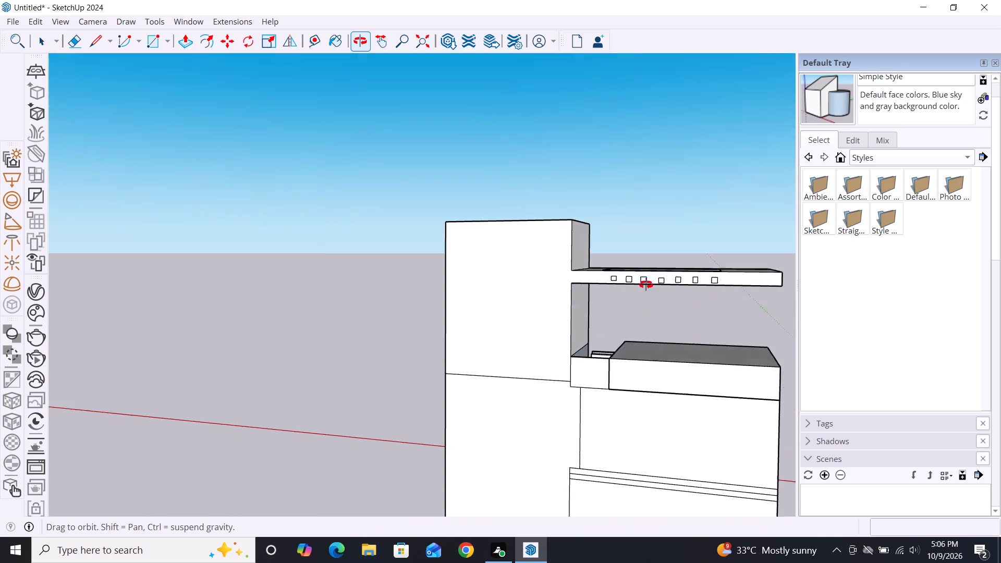
{"action": "middle_click_drag", "start_coordinate": [646, 285], "coordinate": [232, 352]}
{"action": "scroll", "coordinate": [638, 258], "scroll_direction": "down", "scroll_amount": 3}
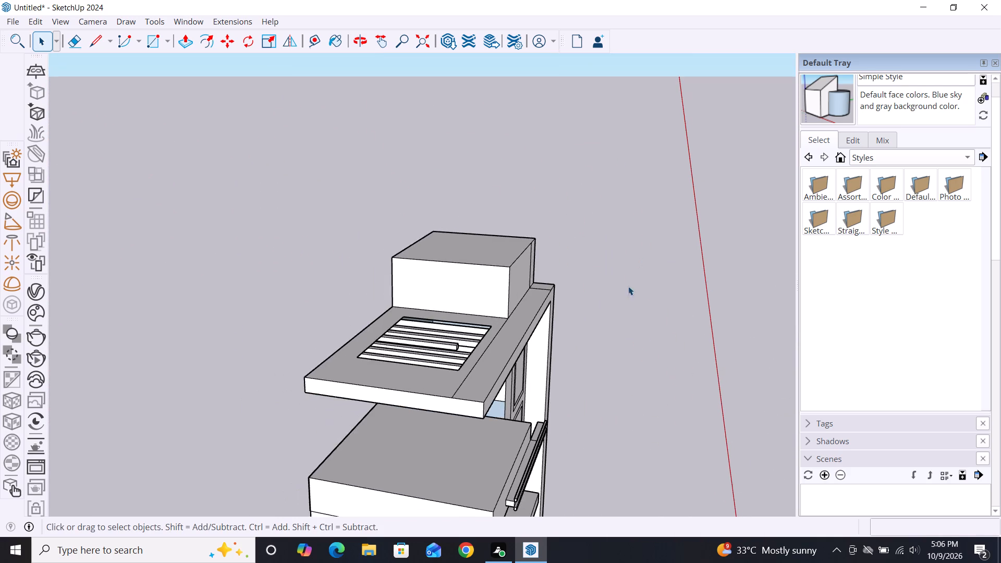
{"action": "scroll", "coordinate": [688, 215], "scroll_direction": "down", "scroll_amount": 2}
{"action": "middle_click_drag", "start_coordinate": [595, 375], "coordinate": [445, 341]}
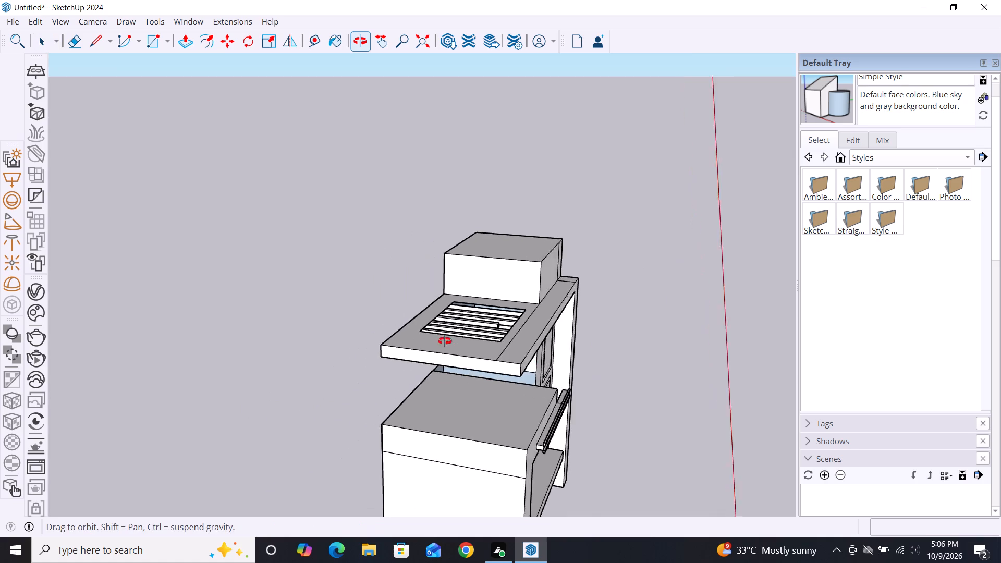
{"action": "middle_click_drag", "start_coordinate": [445, 341], "coordinate": [214, 345]}
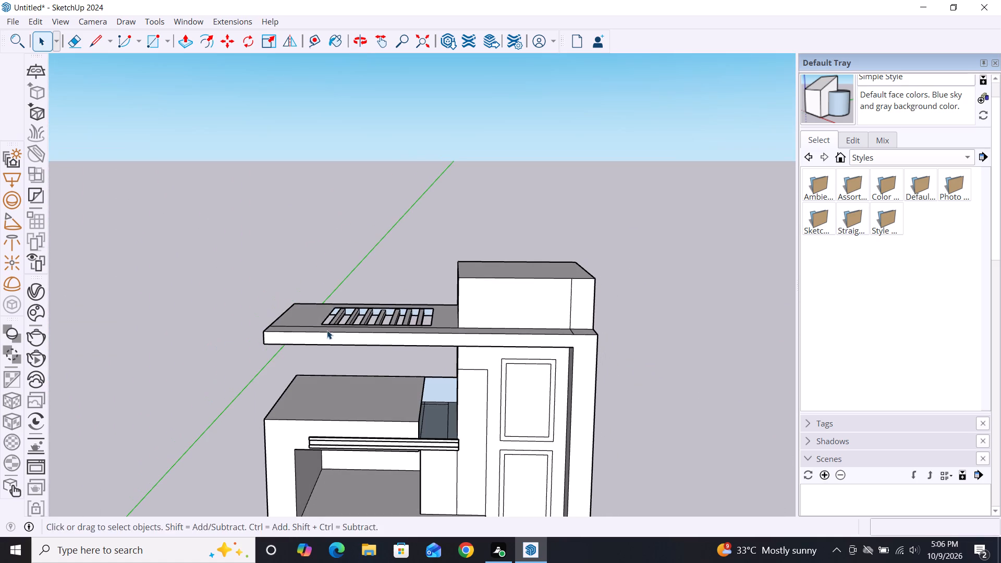
{"action": "middle_click_drag", "start_coordinate": [333, 330], "coordinate": [338, 417]}
{"action": "scroll", "coordinate": [394, 304], "scroll_direction": "up", "scroll_amount": 8}
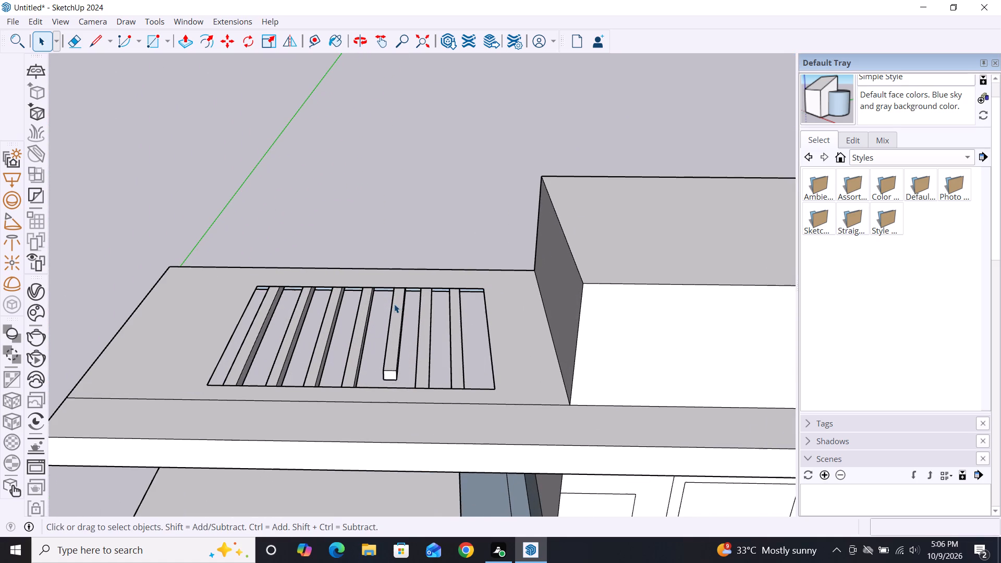
Undo the extrusions of all seven beams in the slab opening.
{"action": "key", "text": "ctrl+z"}
{"action": "key", "text": "ctrl+z"}
{"action": "key", "text": "ctrl+z"}
{"action": "key", "text": "ctrl+z"}
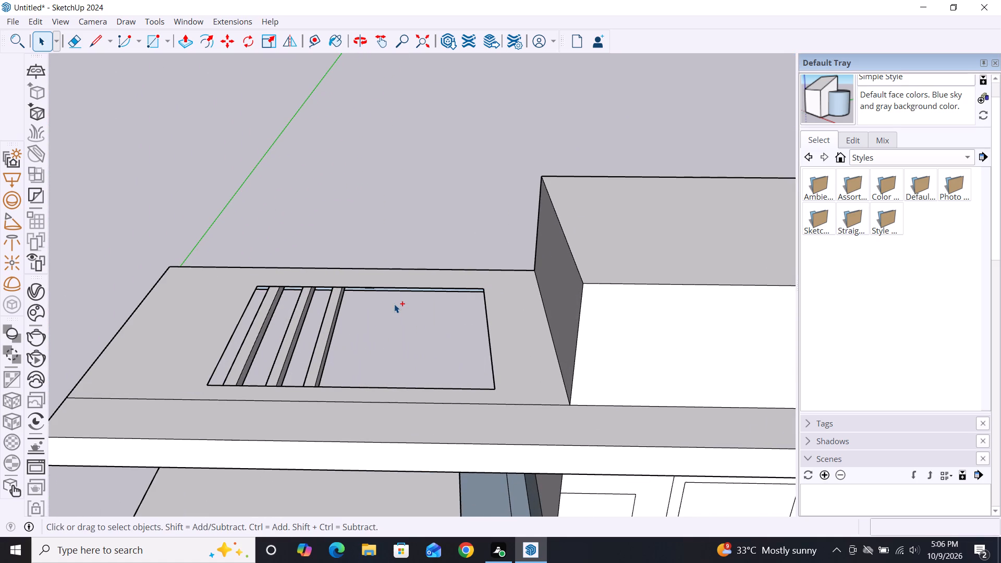
{"action": "key", "text": "ctrl+z"}
{"action": "key", "text": "ctrl+z"}
{"action": "key", "text": "ctrl+z"}
Undo the row of rectangles and their edge adjustments back to the plain inner face of the slab opening.
{"action": "scroll", "coordinate": [290, 303], "scroll_direction": "up", "scroll_amount": 5}
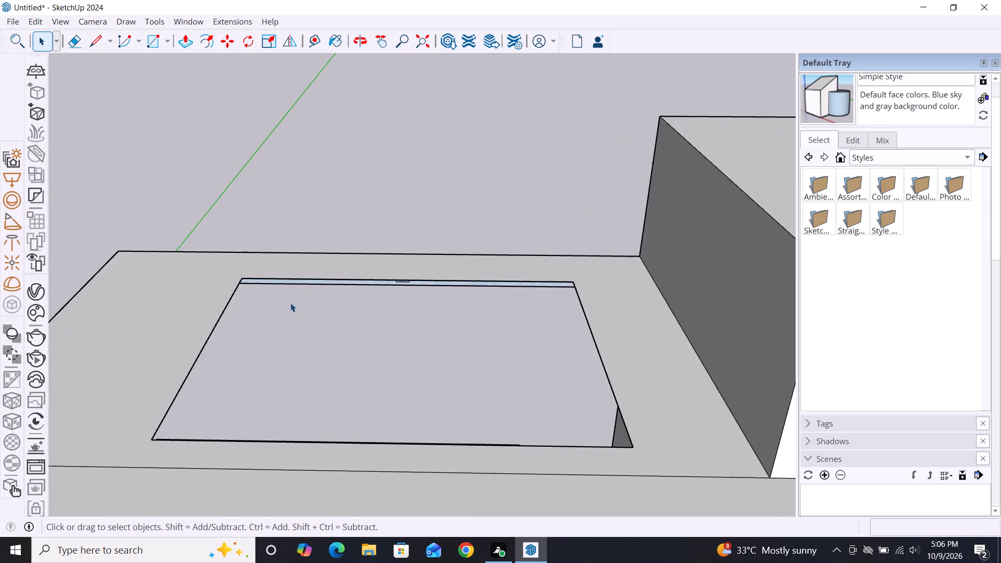
{"action": "scroll", "coordinate": [290, 303], "scroll_direction": "up", "scroll_amount": 9}
{"action": "key", "text": "ctrl+z"}
{"action": "key", "text": "ctrl+z"}
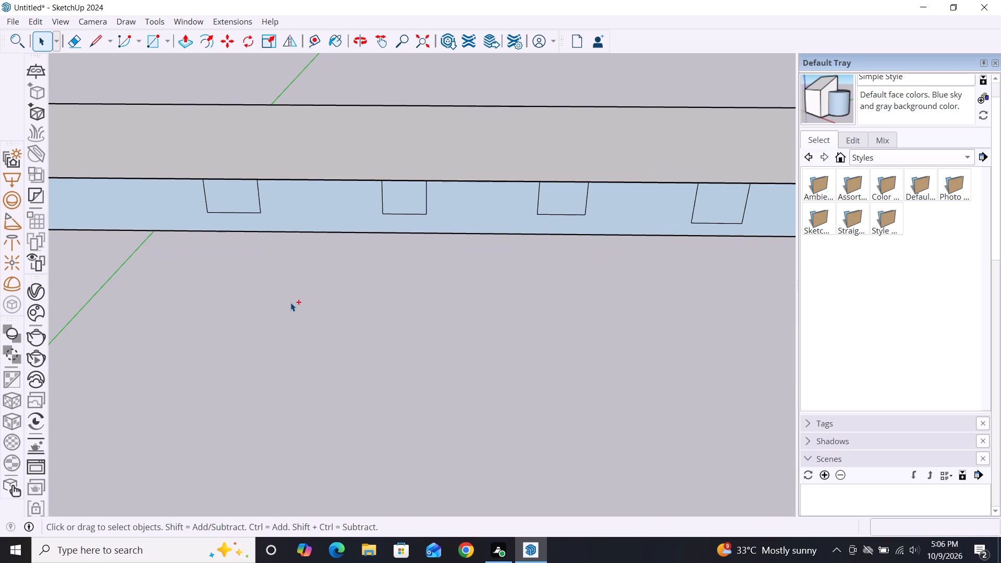
{"action": "key", "text": "ctrl+z"}
{"action": "key", "text": "ctrl+z"}
{"action": "key", "text": "ctrl+z"}
{"action": "key", "text": "ctrl+z"}
{"action": "key", "text": "ctrl+z"}
{"action": "key", "text": "ctrl+z"}
{"action": "key", "text": "ctrl+z"}
{"action": "key", "text": "ctrl+z"}
{"action": "key", "text": "ctrl+z"}
{"action": "key", "text": "ctrl+z"}
Draw a rectangle about 3 1/8" by 2 7/16" near one end of the opening's inner face.
{"action": "scroll", "coordinate": [512, 261], "scroll_direction": "down", "scroll_amount": 4}
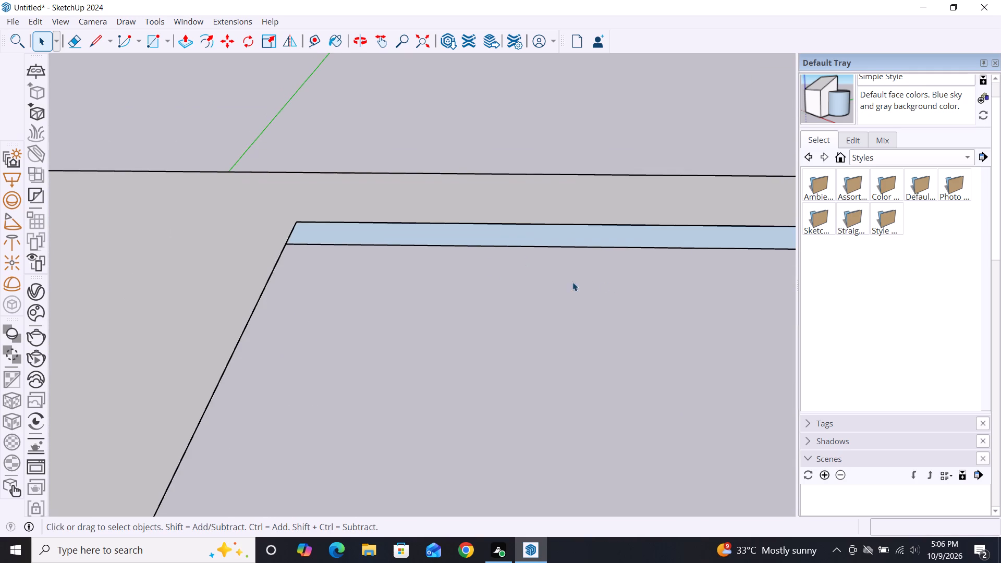
{"action": "scroll", "coordinate": [414, 242], "scroll_direction": "up", "scroll_amount": 4}
{"action": "key", "text": "r"}
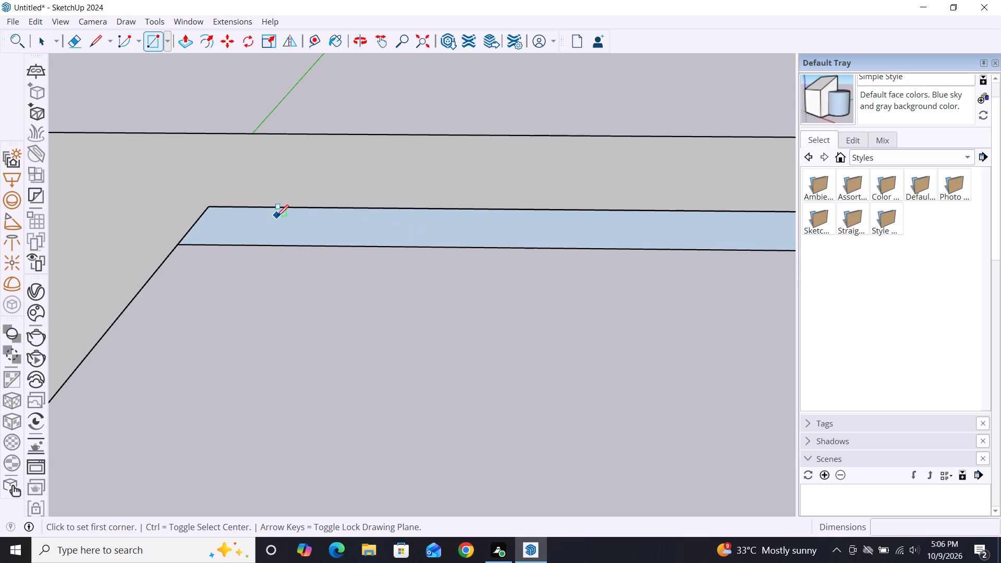
{"action": "left_click", "coordinate": [260, 217]}
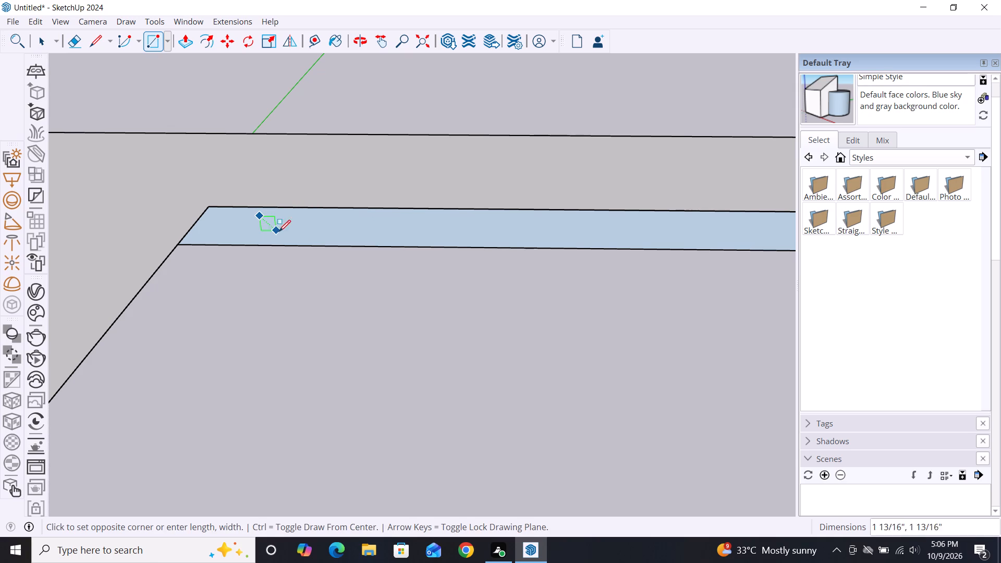
{"action": "left_click", "coordinate": [290, 237]}
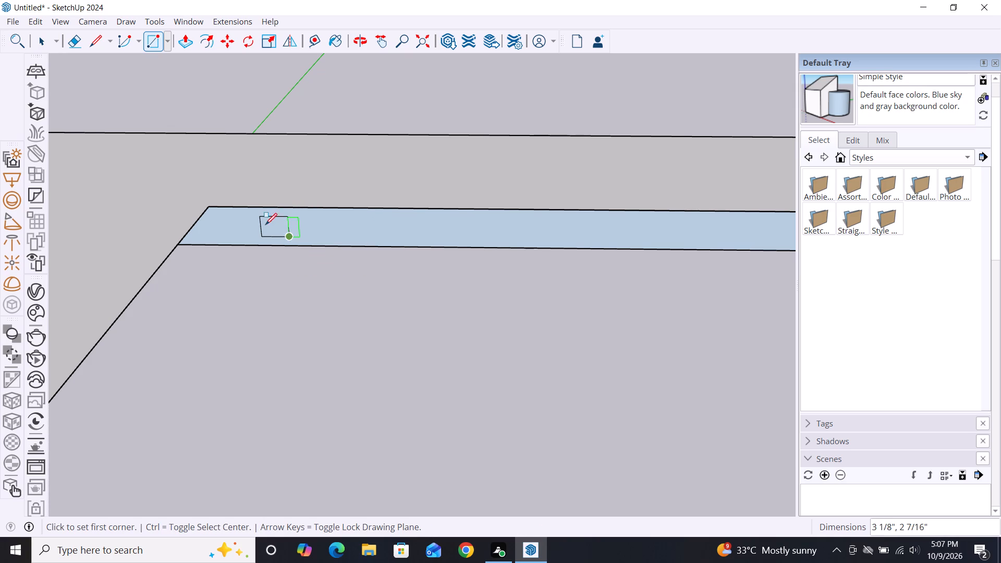
Make the new rectangle's face and edges into a group.
{"action": "key", "text": "space"}
{"action": "double_click", "coordinate": [288, 230]}
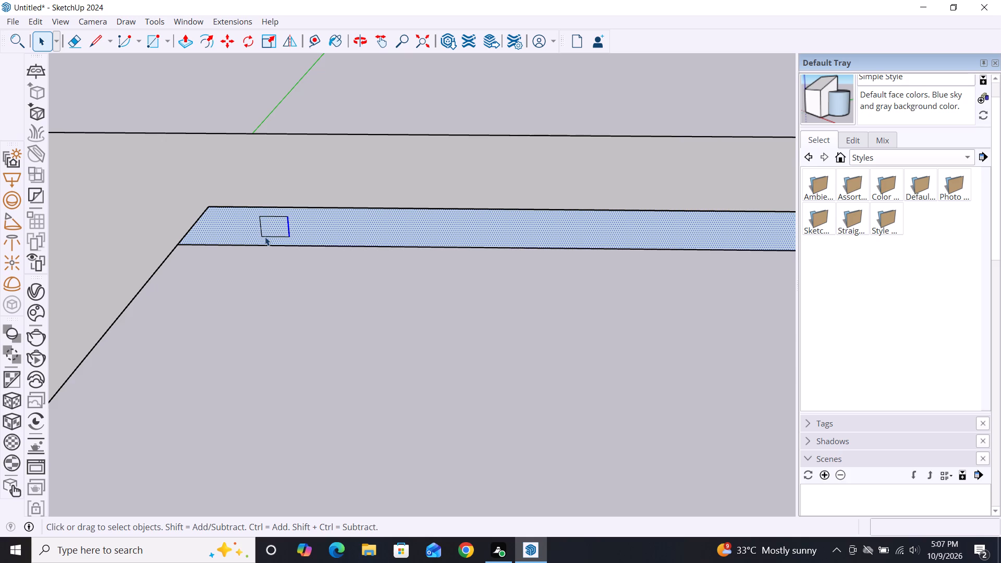
{"action": "scroll", "coordinate": [265, 237], "scroll_direction": "up", "scroll_amount": 7}
{"action": "double_click", "coordinate": [290, 226]}
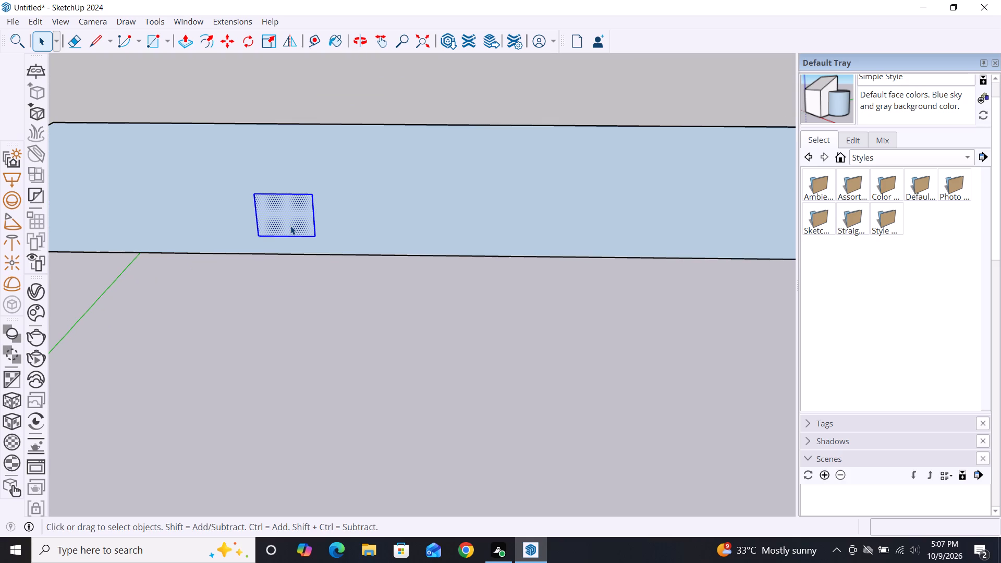
{"action": "right_click", "coordinate": [290, 226]}
{"action": "left_click", "coordinate": [321, 350]}
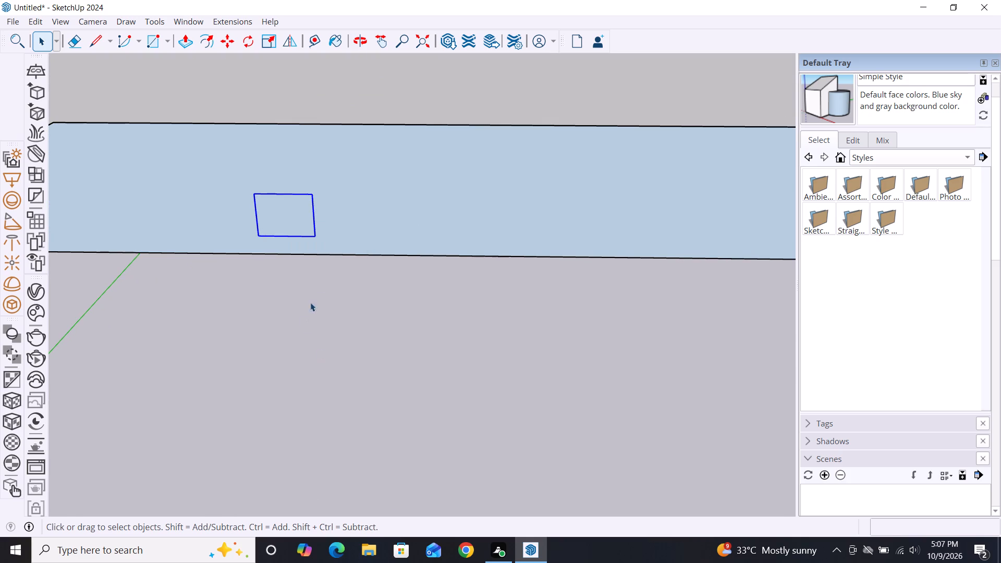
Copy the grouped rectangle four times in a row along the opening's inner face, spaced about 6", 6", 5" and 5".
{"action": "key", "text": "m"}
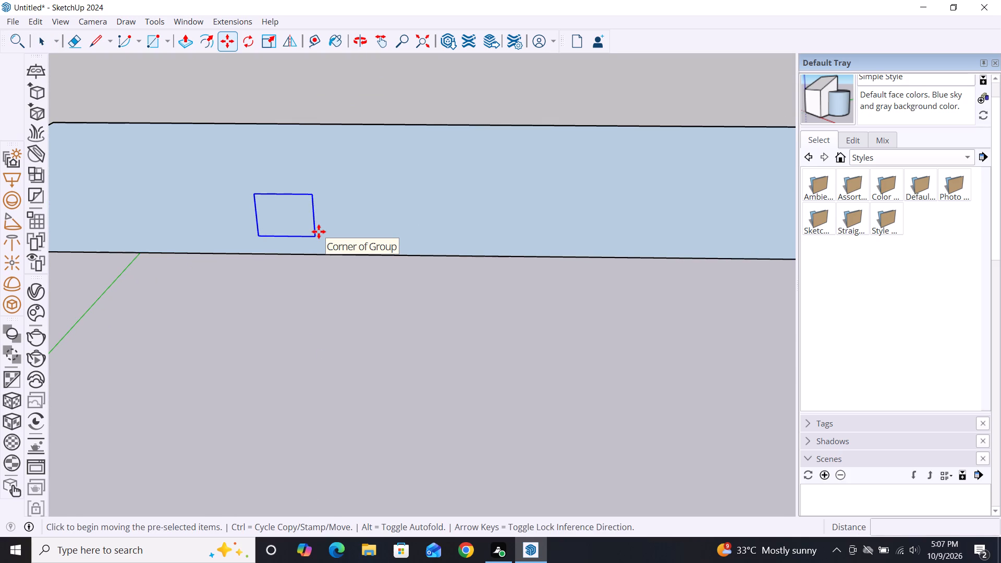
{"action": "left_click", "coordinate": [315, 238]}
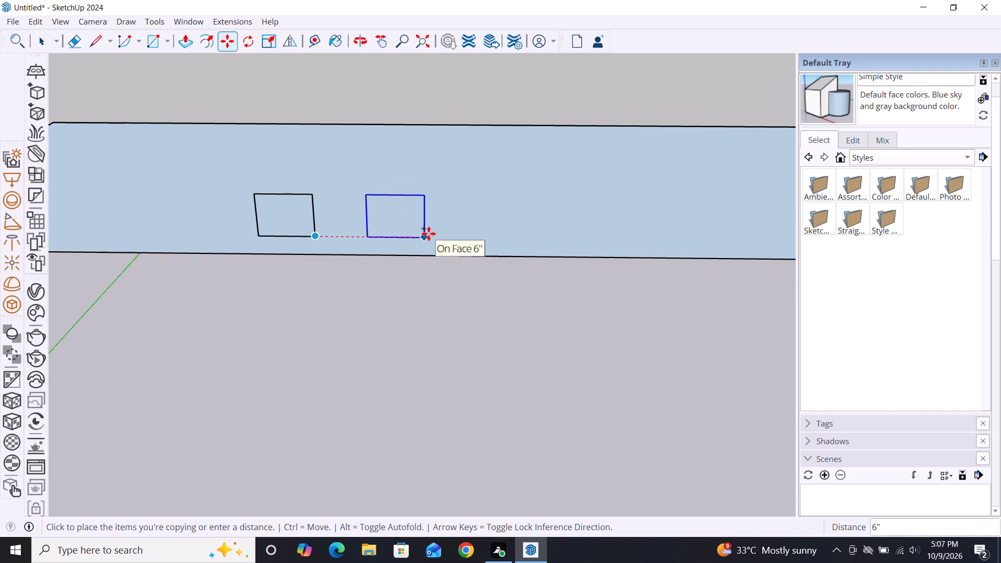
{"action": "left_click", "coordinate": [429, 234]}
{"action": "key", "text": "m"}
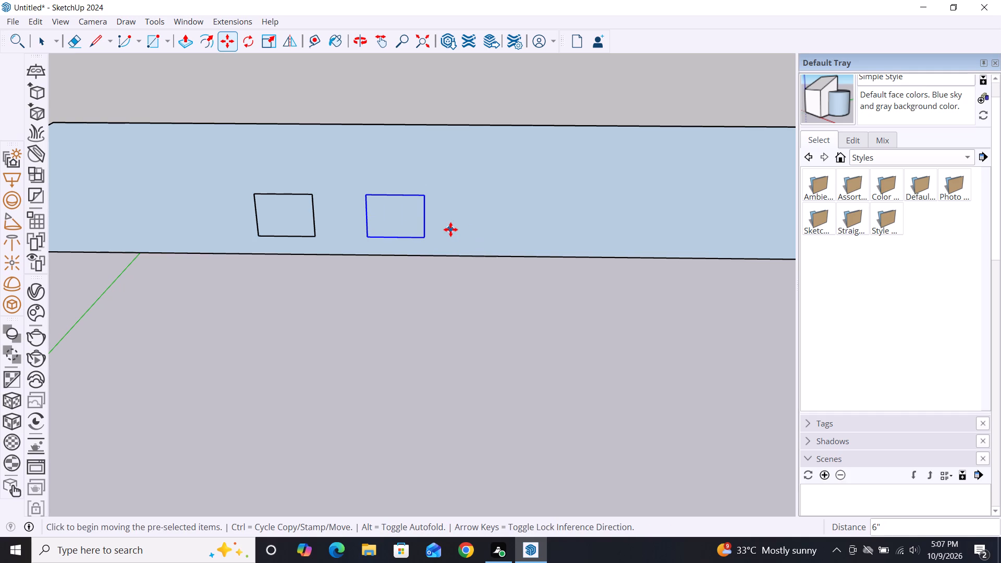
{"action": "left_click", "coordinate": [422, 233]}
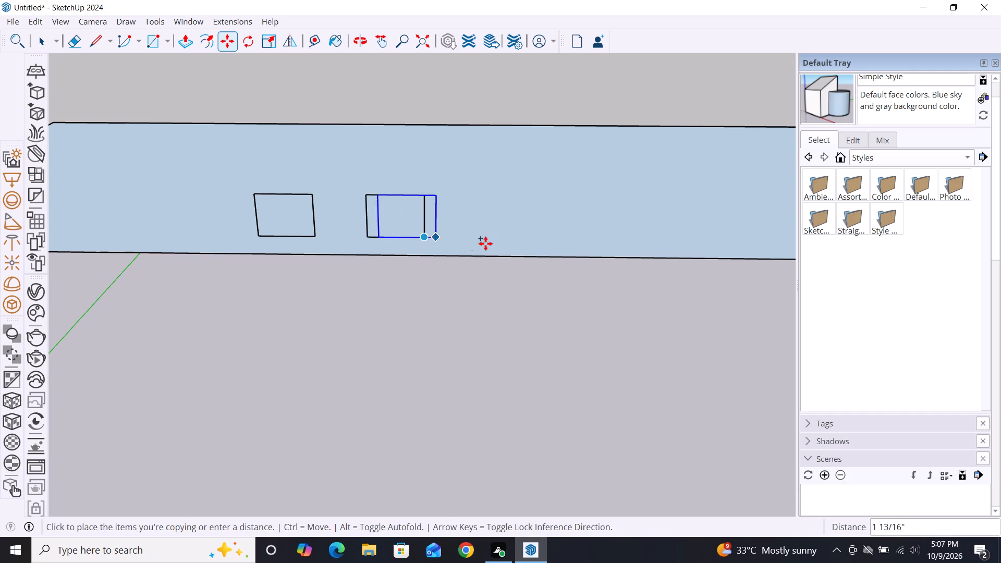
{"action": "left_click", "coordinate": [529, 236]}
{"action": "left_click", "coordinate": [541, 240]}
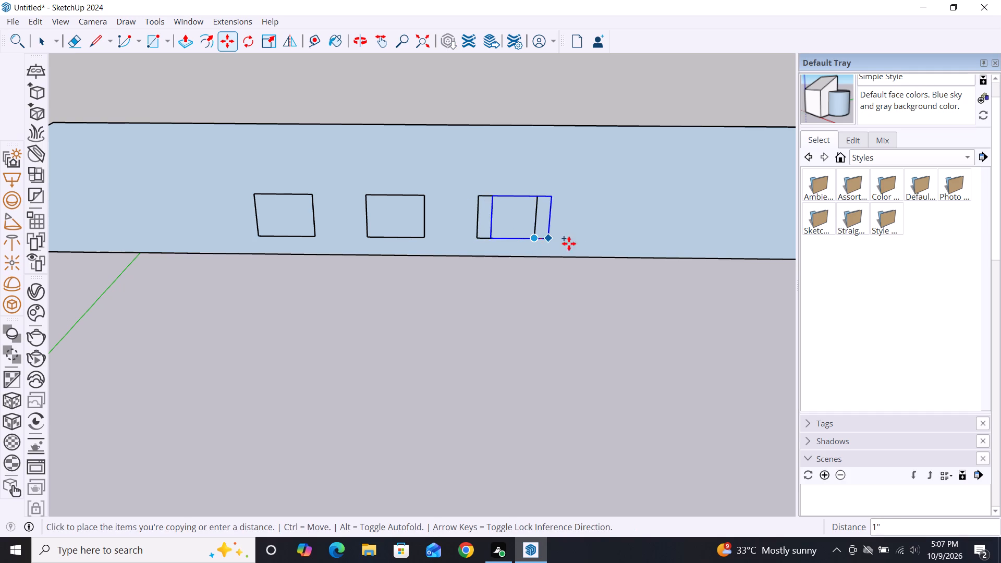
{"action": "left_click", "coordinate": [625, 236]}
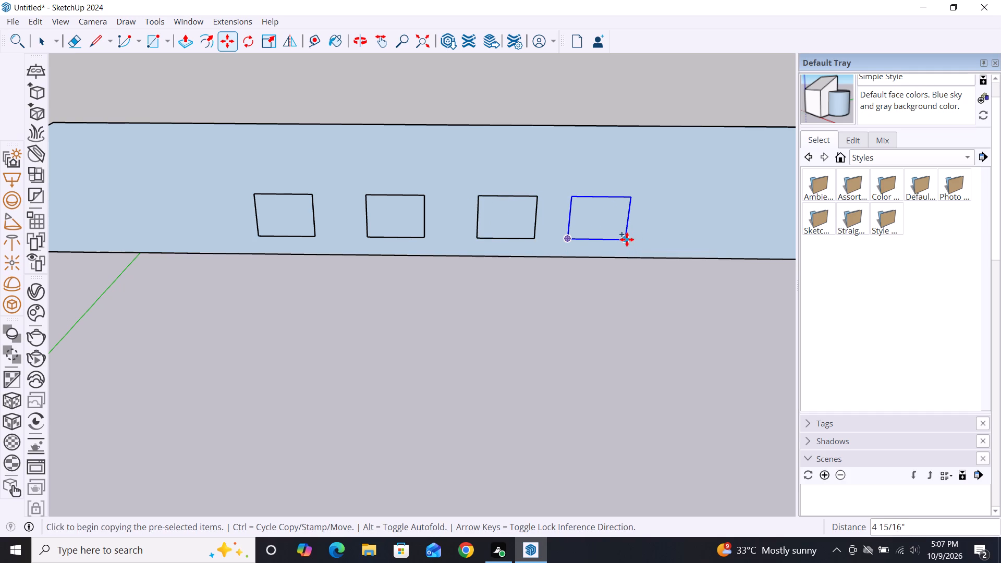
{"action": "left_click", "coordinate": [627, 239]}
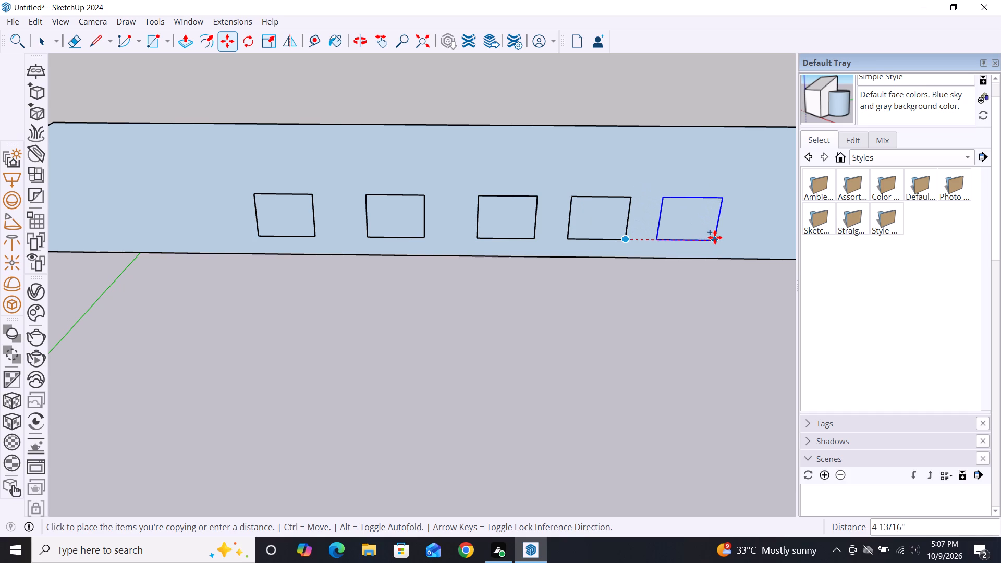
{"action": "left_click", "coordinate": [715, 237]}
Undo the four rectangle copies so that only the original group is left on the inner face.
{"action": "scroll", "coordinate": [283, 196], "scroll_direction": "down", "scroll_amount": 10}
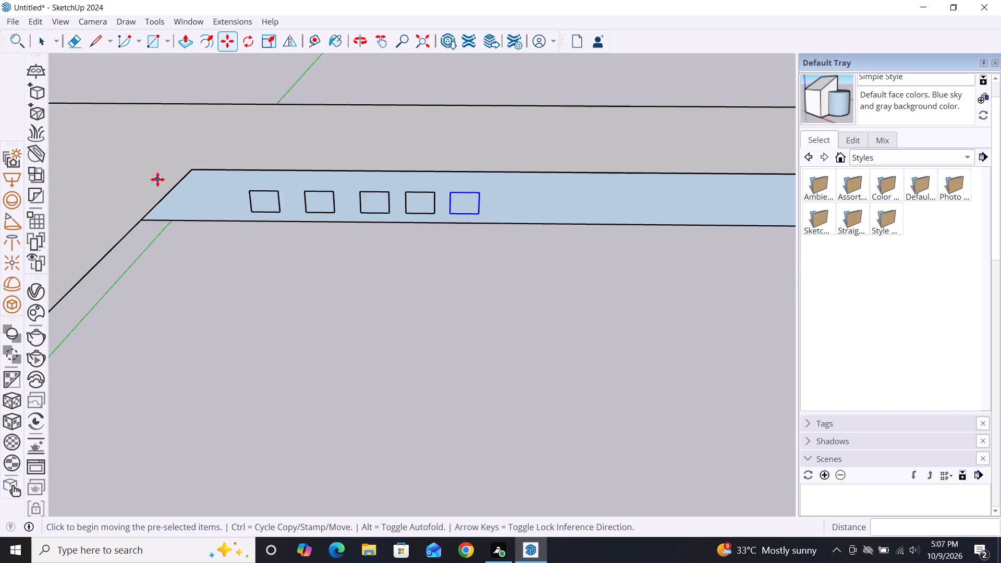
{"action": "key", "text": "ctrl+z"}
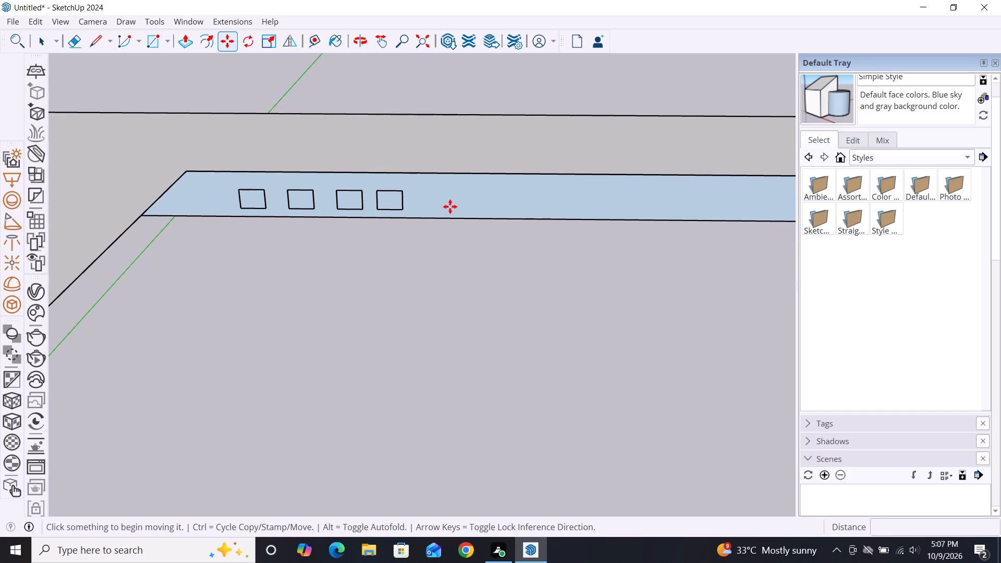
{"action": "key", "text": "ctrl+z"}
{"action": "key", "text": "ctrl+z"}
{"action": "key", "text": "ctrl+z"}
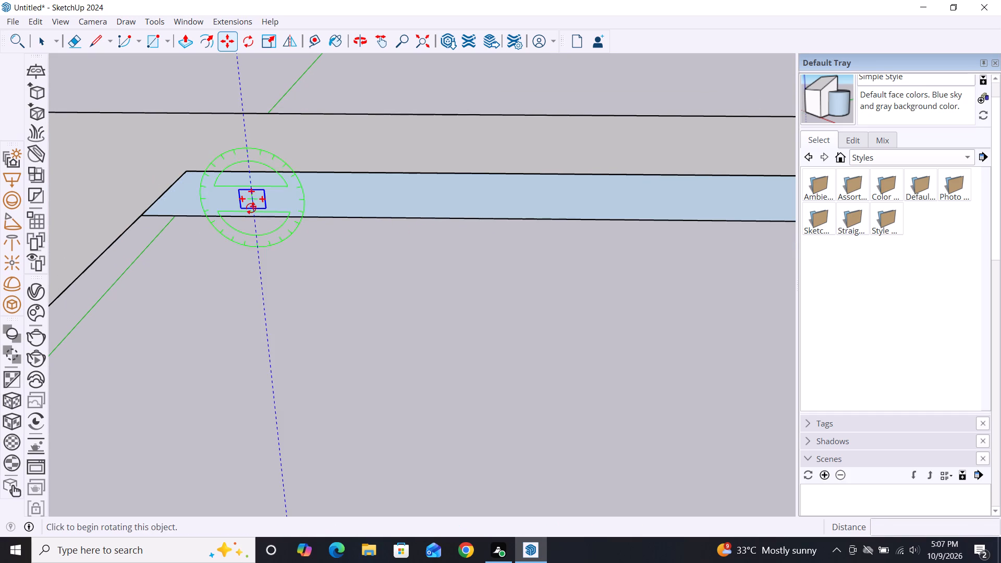
Copy the grouped rectangle four times in a row along the opening's inner face, spaced about 11", 11", 9" and 8".
{"action": "key", "text": "space"}
{"action": "left_click", "coordinate": [258, 199]}
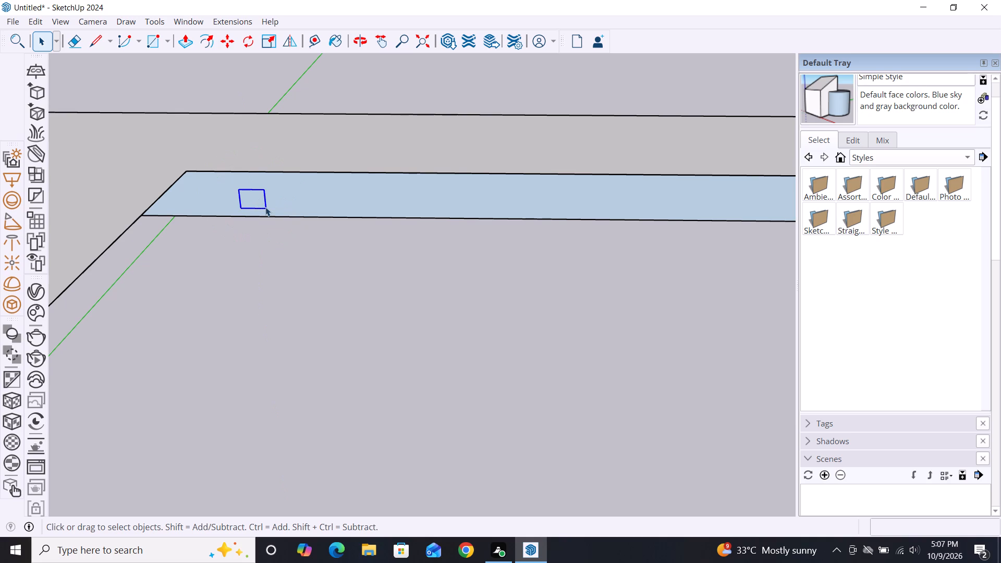
{"action": "key", "text": "m"}
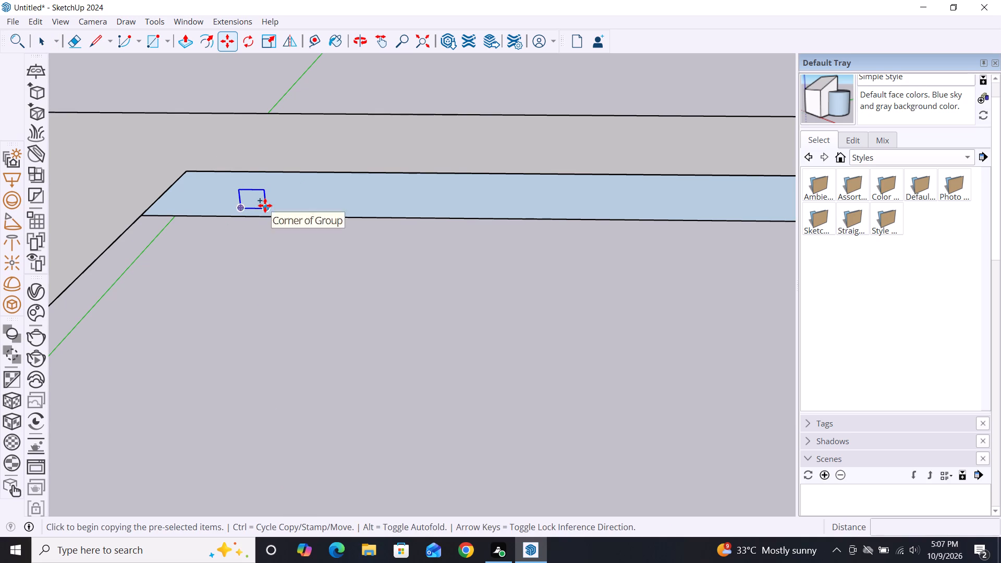
{"action": "double_click", "coordinate": [265, 205]}
{"action": "left_click", "coordinate": [356, 210]}
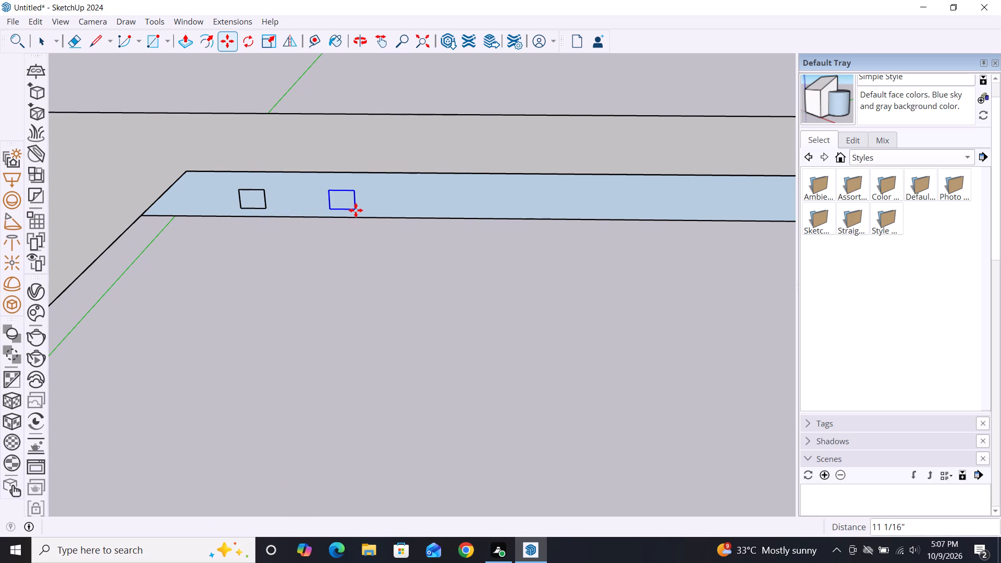
{"action": "left_click", "coordinate": [355, 210]}
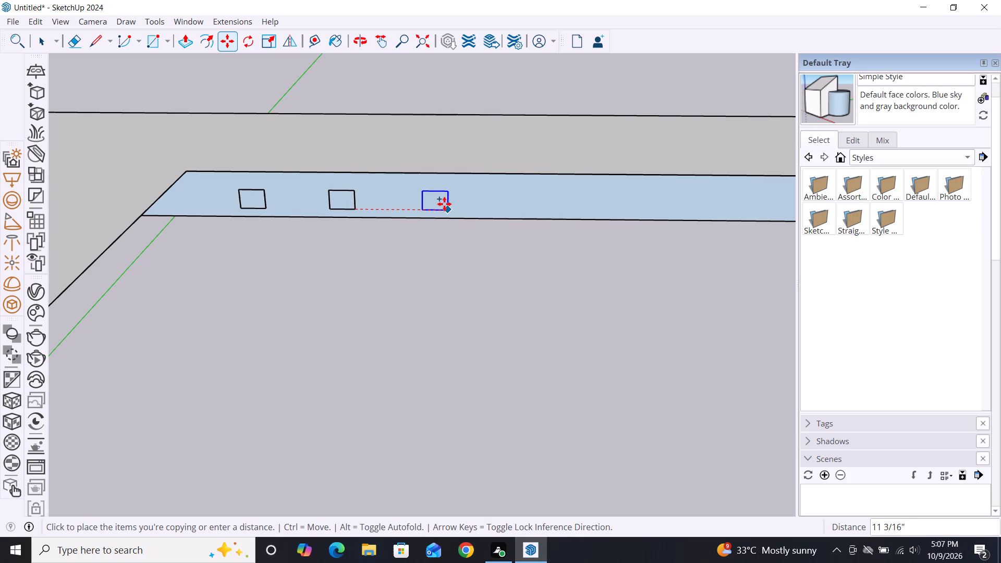
{"action": "left_click", "coordinate": [444, 205]}
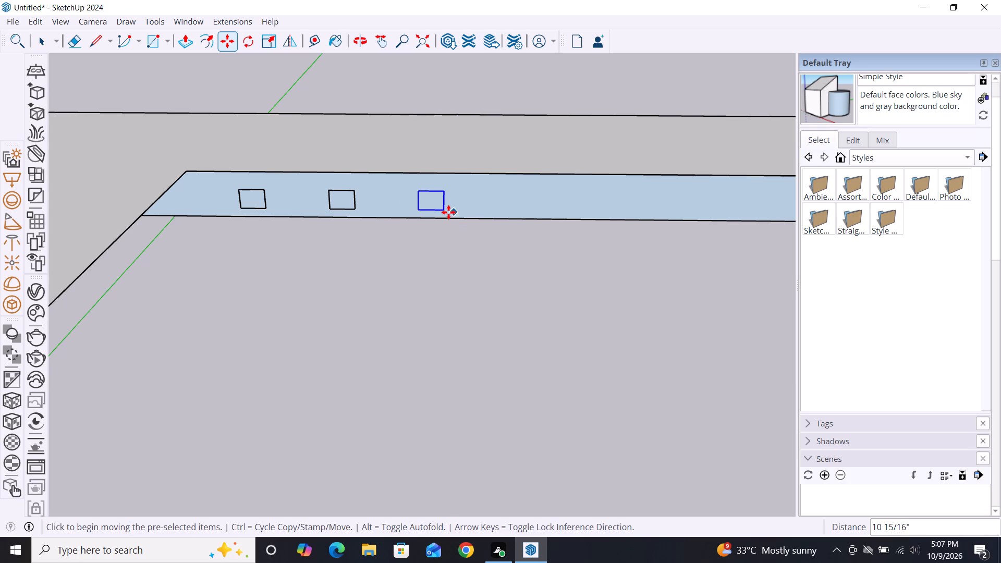
{"action": "left_click", "coordinate": [448, 212]}
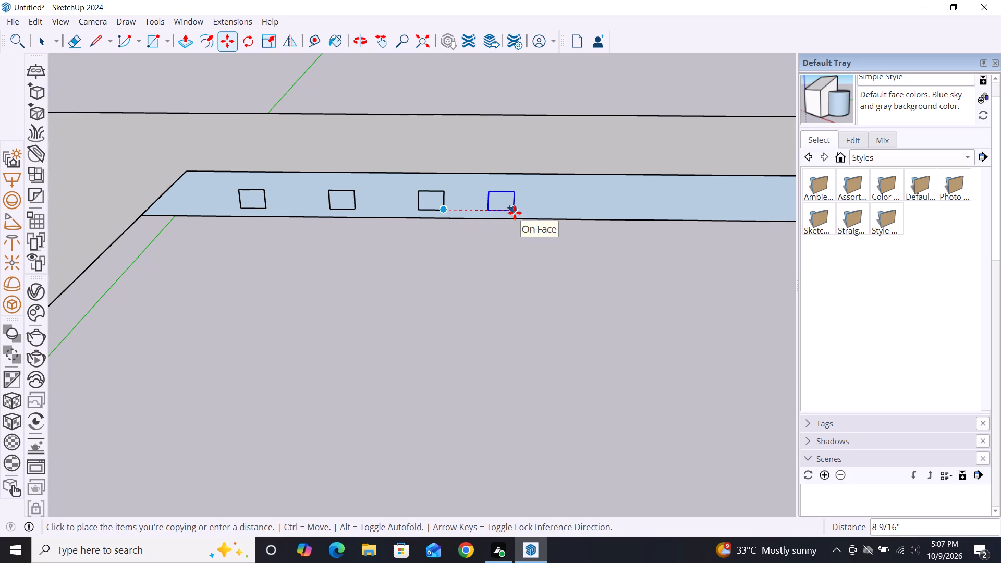
{"action": "left_click", "coordinate": [517, 211]}
{"action": "left_click", "coordinate": [517, 211]}
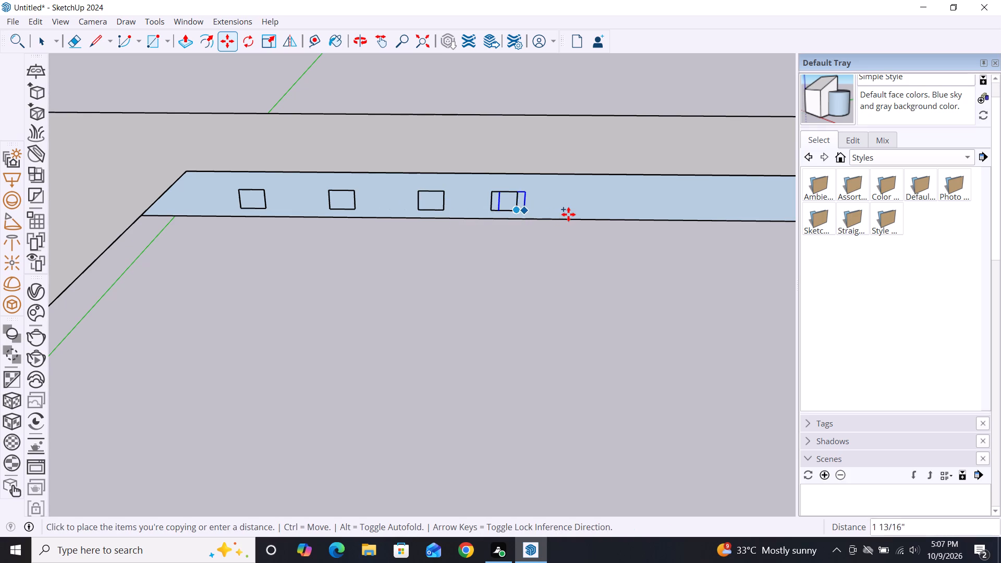
{"action": "left_click", "coordinate": [583, 205]}
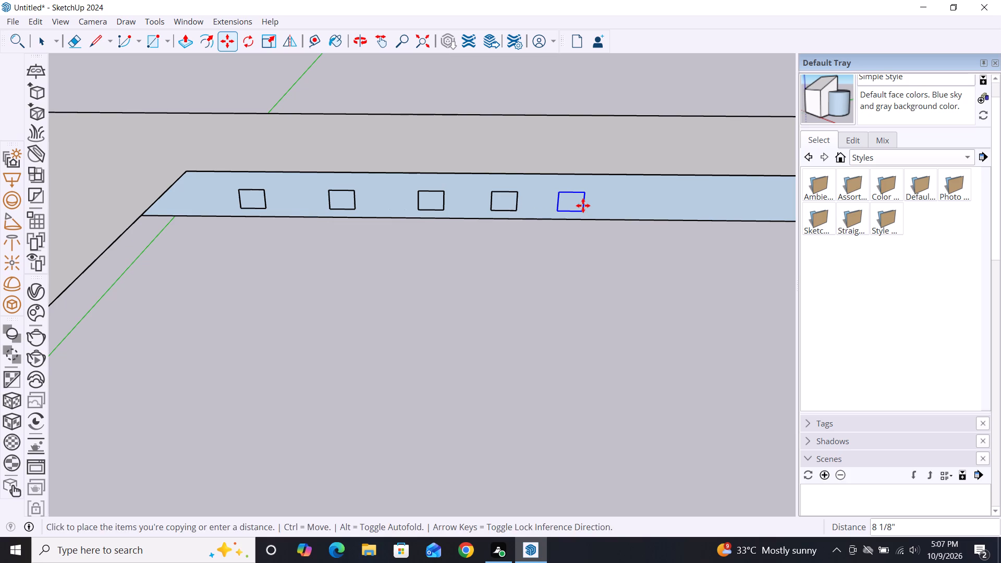
Extend the row with three more rectangle copies, spaced about 11 3/8" apart along the inner face.
{"action": "scroll", "coordinate": [274, 158], "scroll_direction": "down", "scroll_amount": 9}
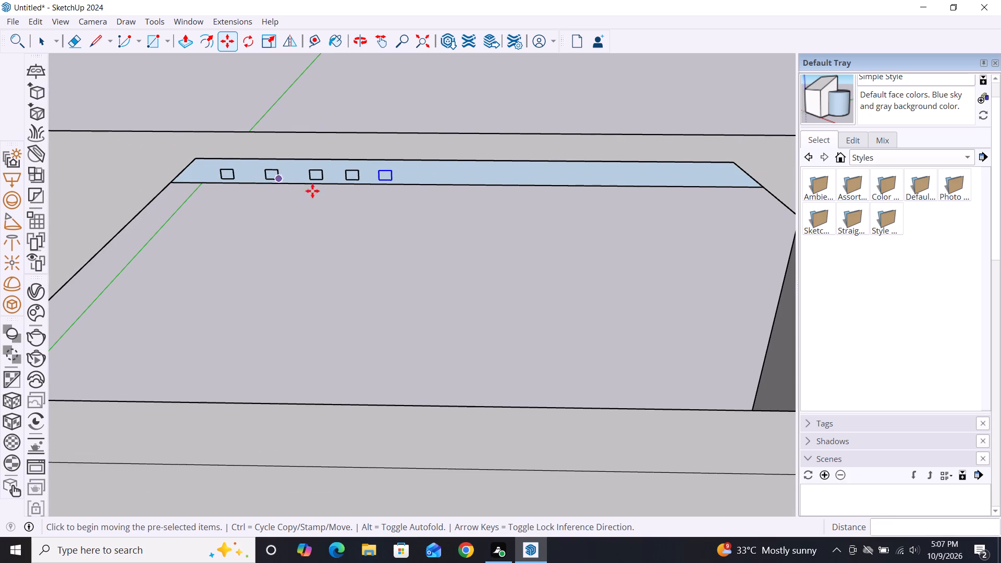
{"action": "left_click", "coordinate": [393, 179]}
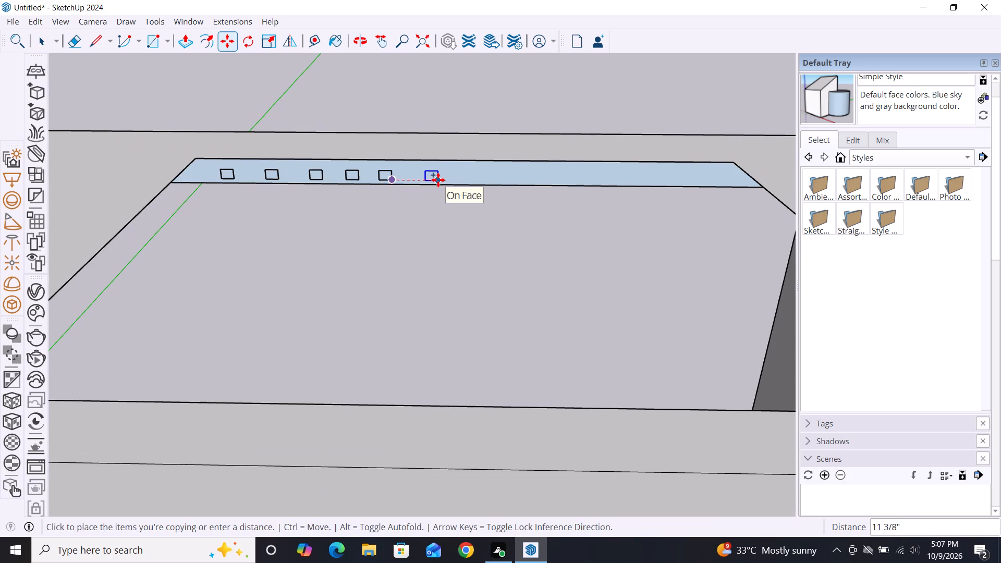
{"action": "left_click", "coordinate": [438, 180]}
{"action": "left_click", "coordinate": [437, 180]}
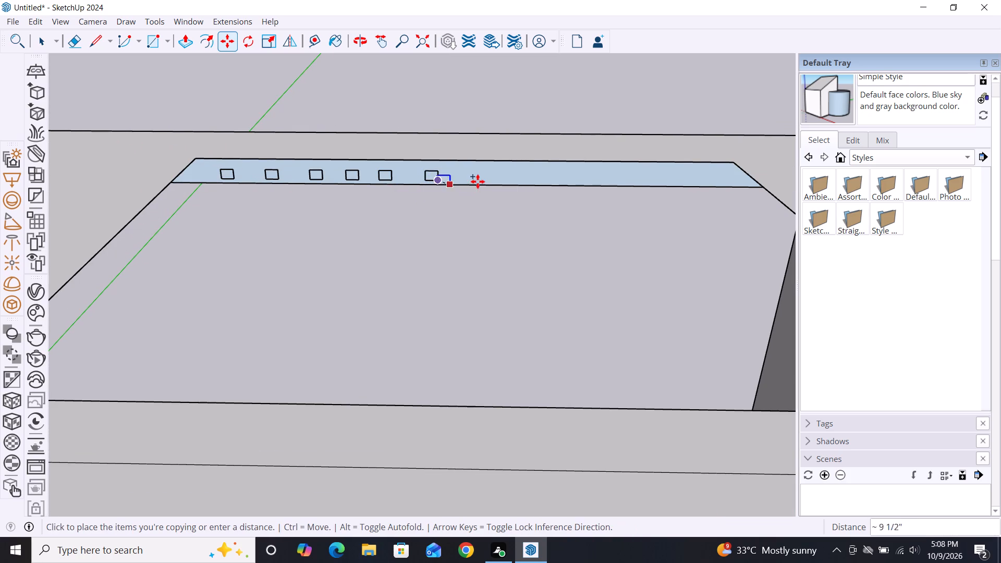
{"action": "left_click", "coordinate": [485, 179]}
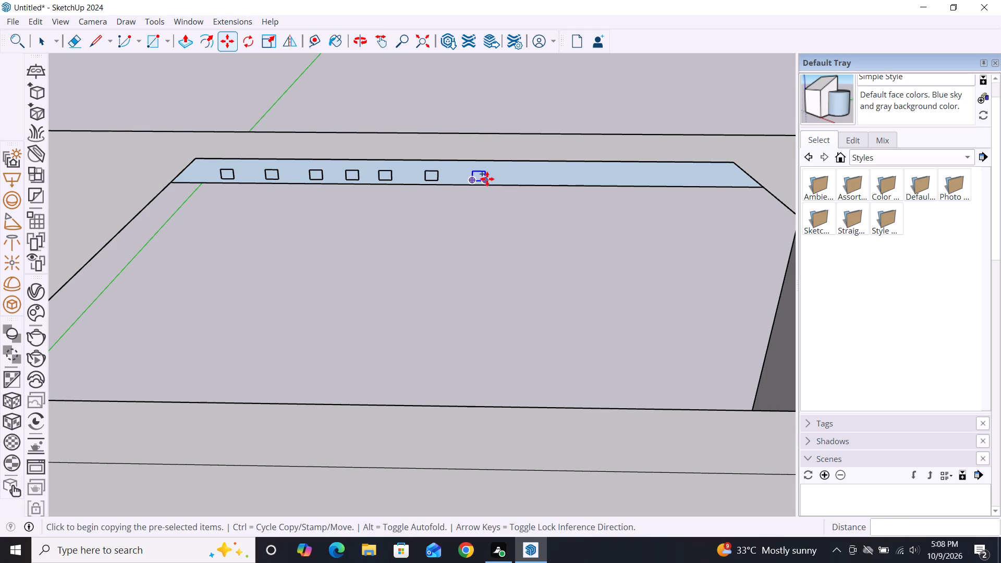
{"action": "left_click", "coordinate": [487, 179]}
{"action": "left_click", "coordinate": [531, 180]}
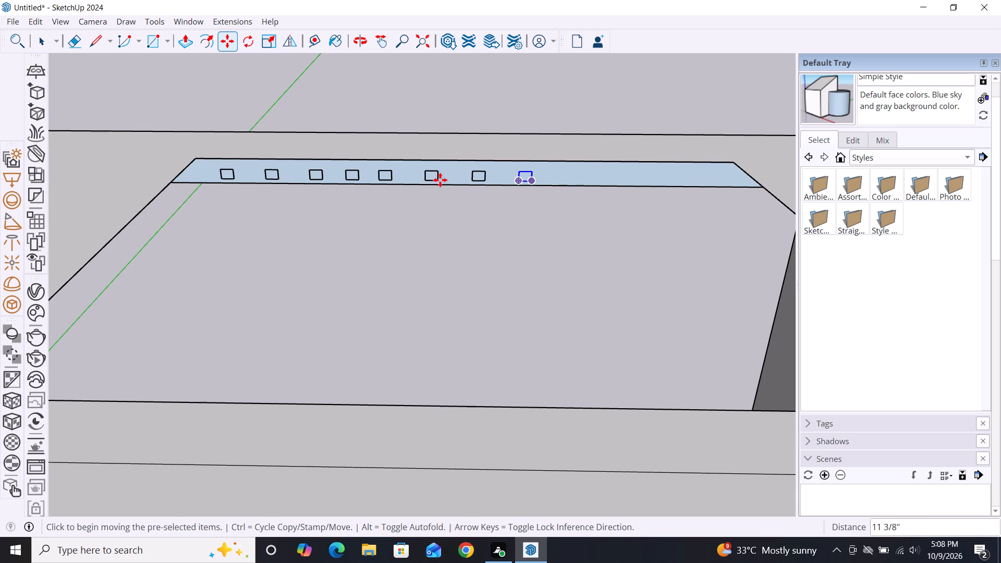
Add two more rectangle copies toward the far end of the inner face, spaced about 1' 1" apart.
{"action": "scroll", "coordinate": [207, 171], "scroll_direction": "down", "scroll_amount": 6}
{"action": "scroll", "coordinate": [404, 173], "scroll_direction": "up", "scroll_amount": 6}
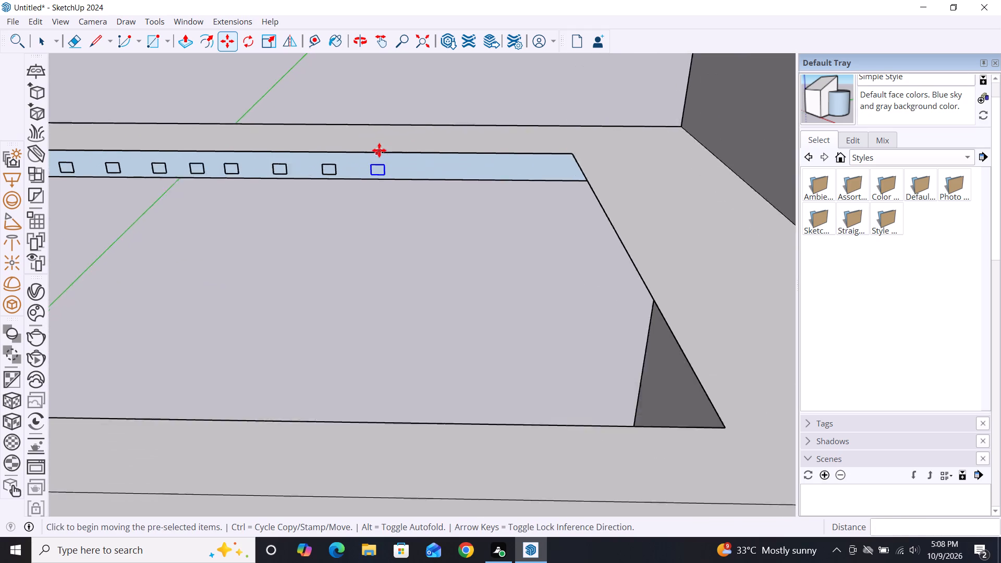
{"action": "scroll", "coordinate": [379, 150], "scroll_direction": "up", "scroll_amount": 2}
{"action": "left_click", "coordinate": [391, 180]}
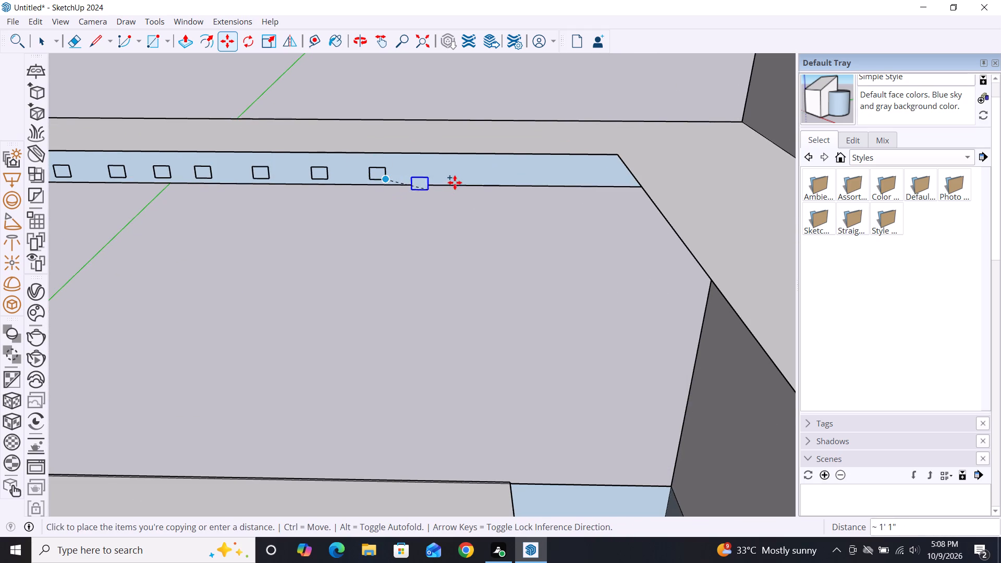
{"action": "left_click", "coordinate": [455, 177]}
{"action": "left_click", "coordinate": [460, 181]}
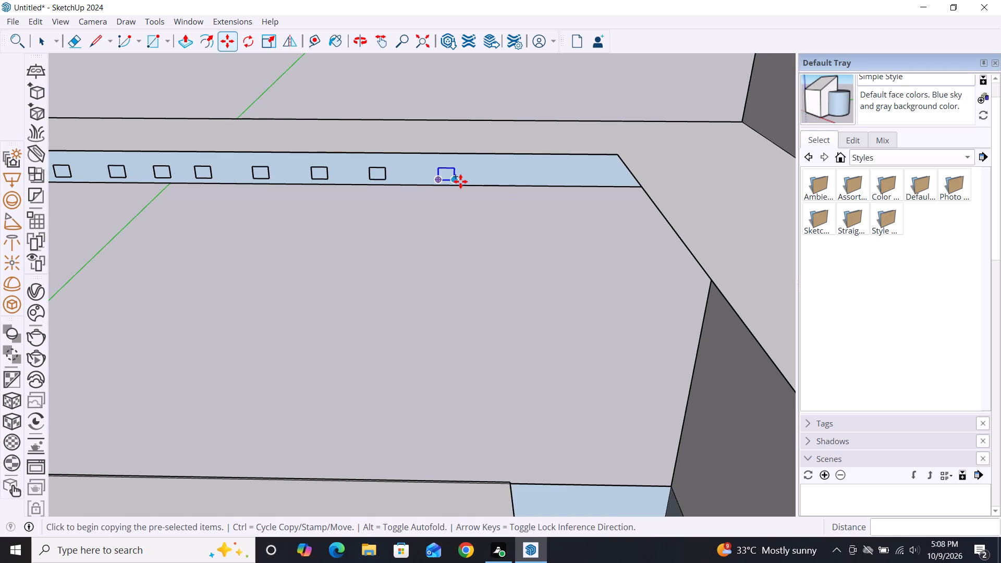
{"action": "left_click", "coordinate": [518, 176]}
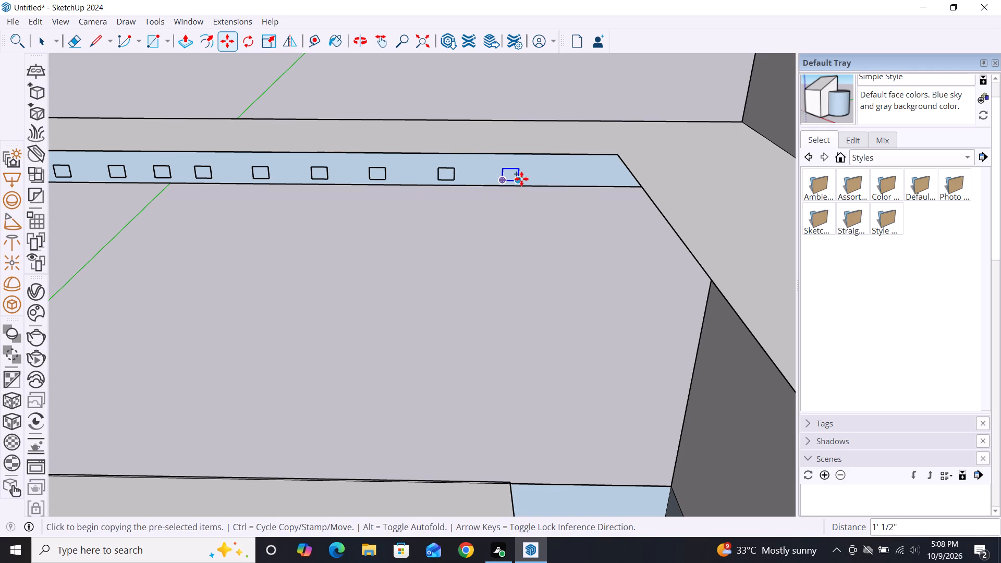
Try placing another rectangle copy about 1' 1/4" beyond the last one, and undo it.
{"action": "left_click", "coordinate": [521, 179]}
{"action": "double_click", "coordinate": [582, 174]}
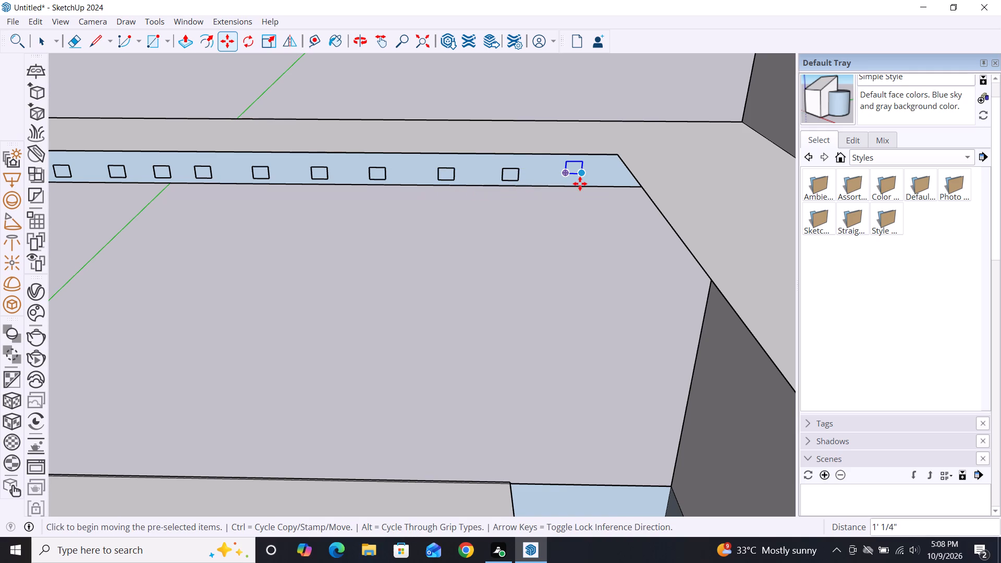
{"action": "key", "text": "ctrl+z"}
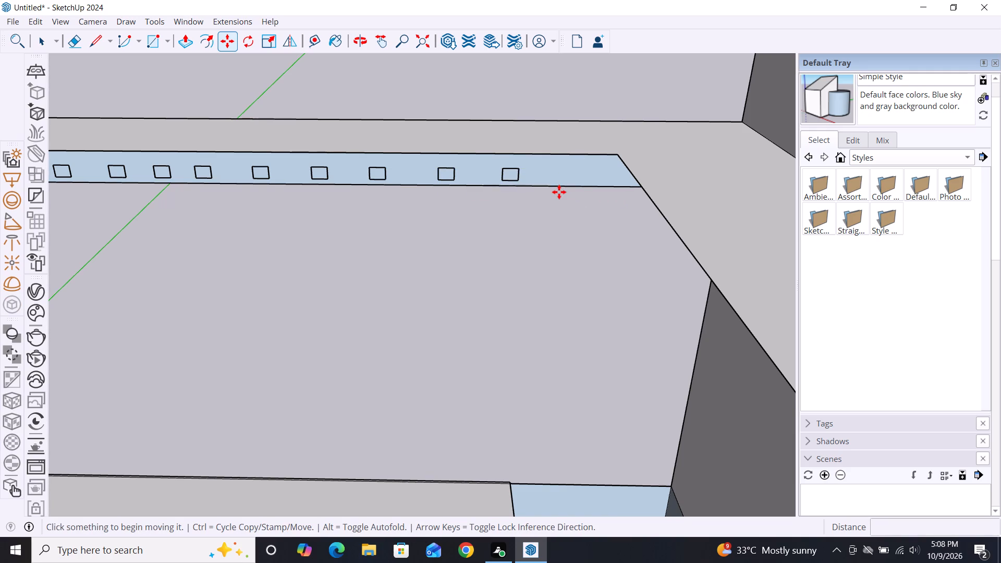
Copy the last grouped rectangle once more near the far end of the inner face, level with the row, and clear the selection.
{"action": "scroll", "coordinate": [559, 192], "scroll_direction": "up", "scroll_amount": 4}
{"action": "key", "text": "space"}
{"action": "left_click", "coordinate": [486, 172]}
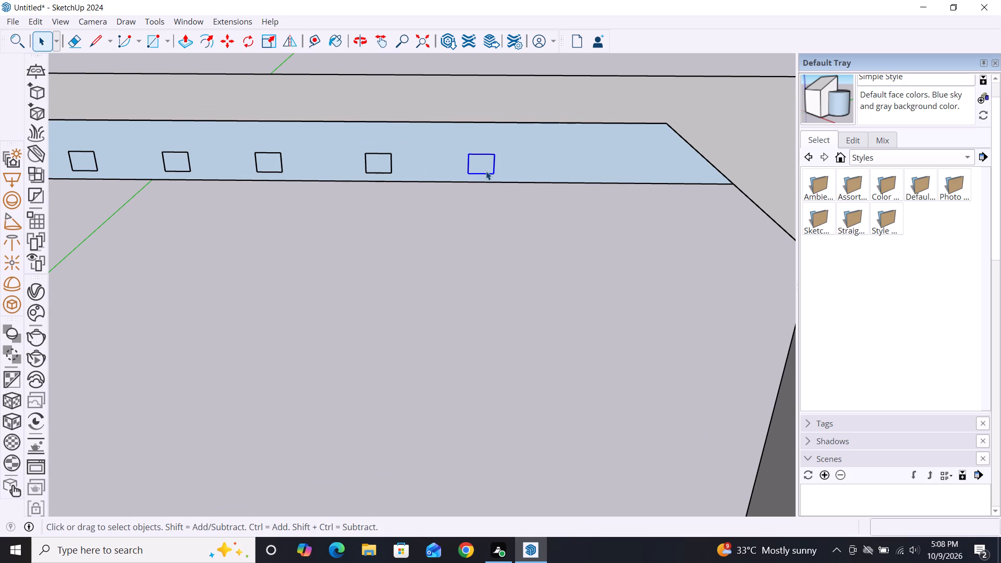
{"action": "key", "text": "m"}
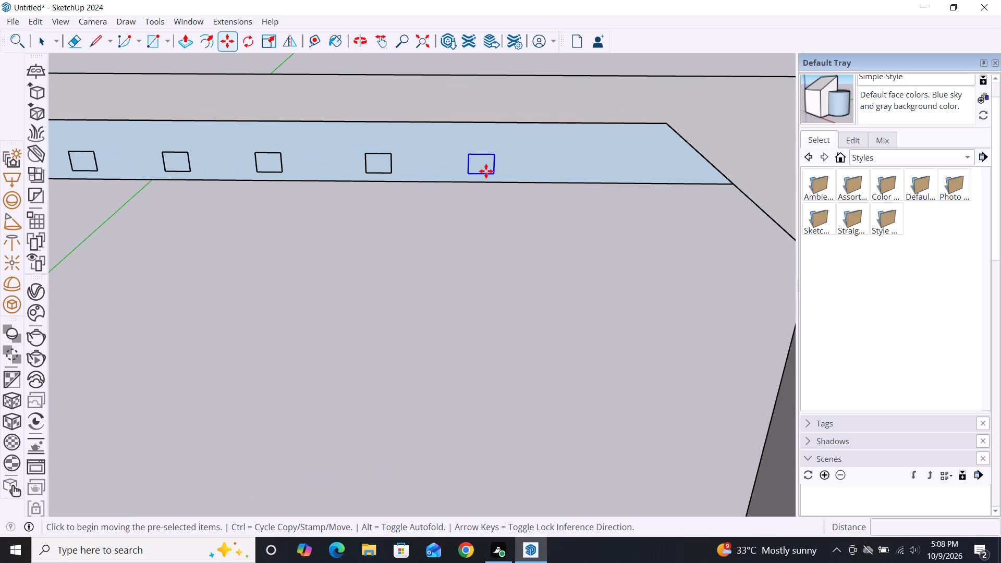
{"action": "left_click", "coordinate": [499, 172]}
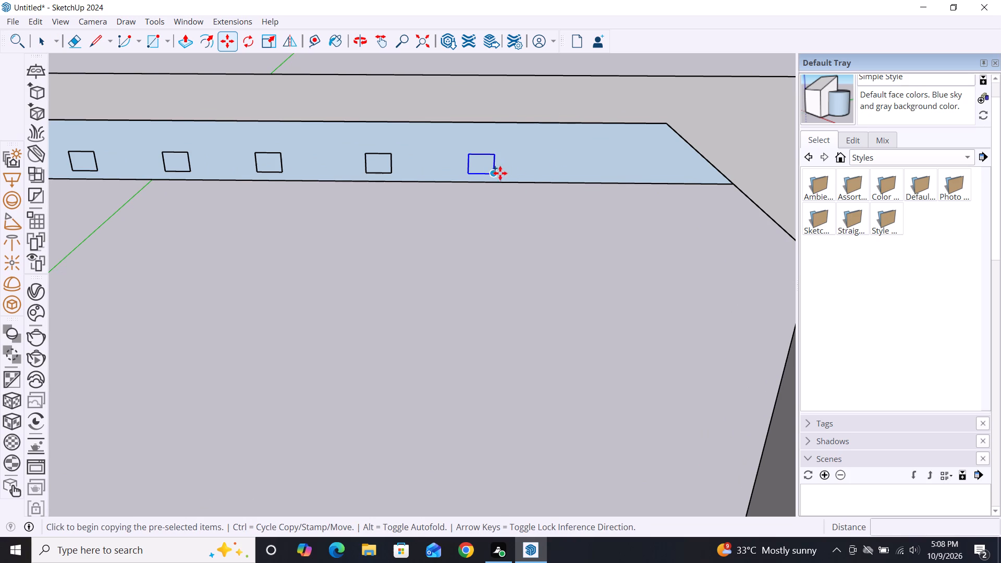
{"action": "left_click", "coordinate": [596, 169]}
{"action": "key", "text": "space"}
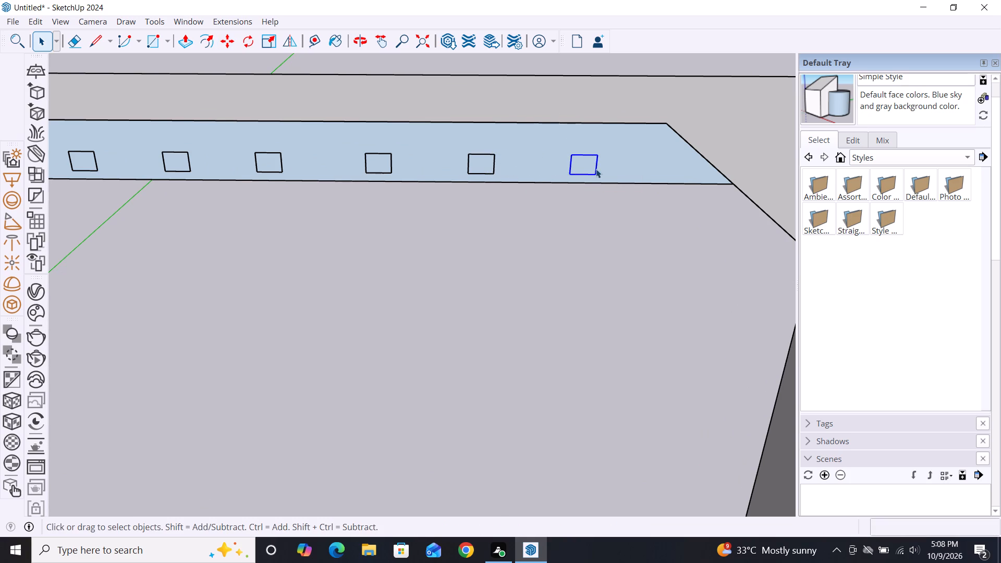
{"action": "scroll", "coordinate": [587, 126], "scroll_direction": "down", "scroll_amount": 10}
{"action": "left_click", "coordinate": [492, 172]}
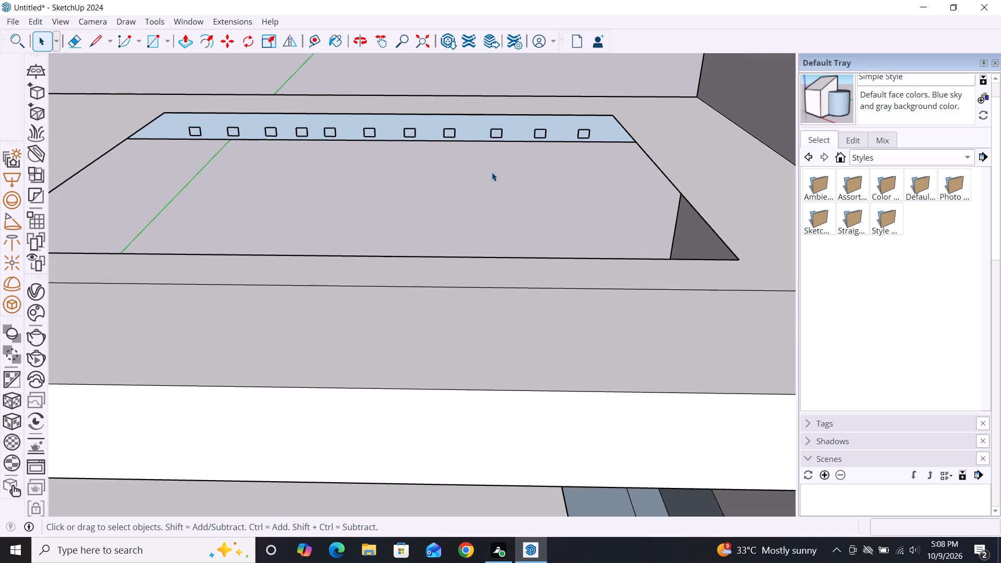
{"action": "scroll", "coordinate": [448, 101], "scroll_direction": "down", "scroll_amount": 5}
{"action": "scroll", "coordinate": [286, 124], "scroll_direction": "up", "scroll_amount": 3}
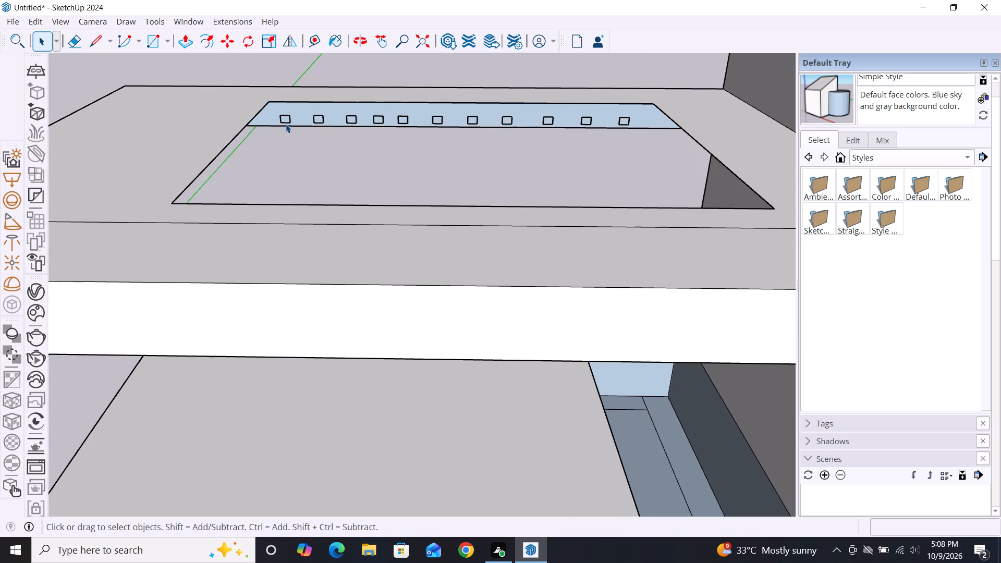
Explode the first rectangle group of the row on the opening's inner face.
{"action": "key", "text": "p"}
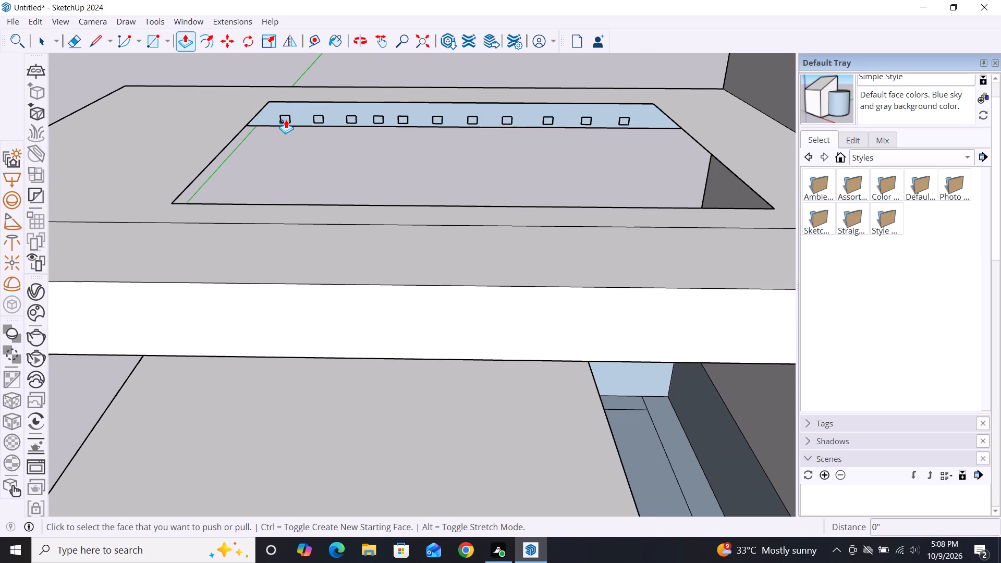
{"action": "scroll", "coordinate": [286, 119], "scroll_direction": "up", "scroll_amount": 9}
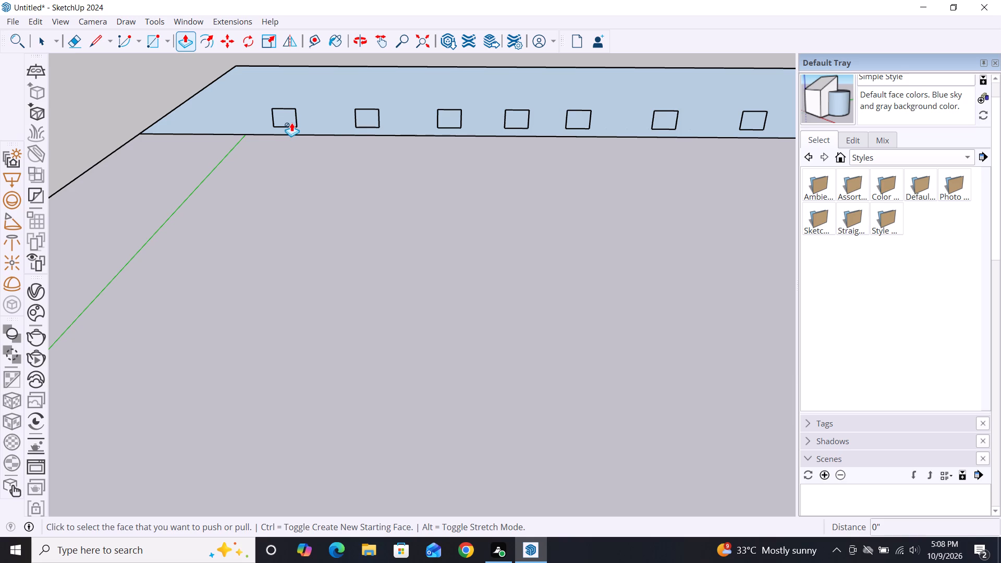
{"action": "key", "text": "space"}
{"action": "left_click", "coordinate": [291, 123]}
{"action": "right_click", "coordinate": [291, 123]}
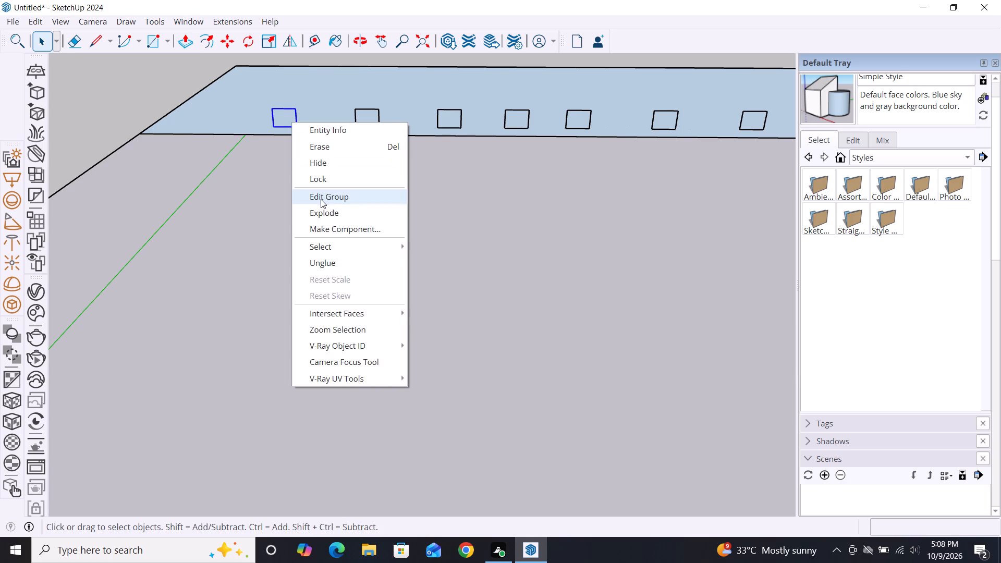
{"action": "left_click", "coordinate": [322, 219]}
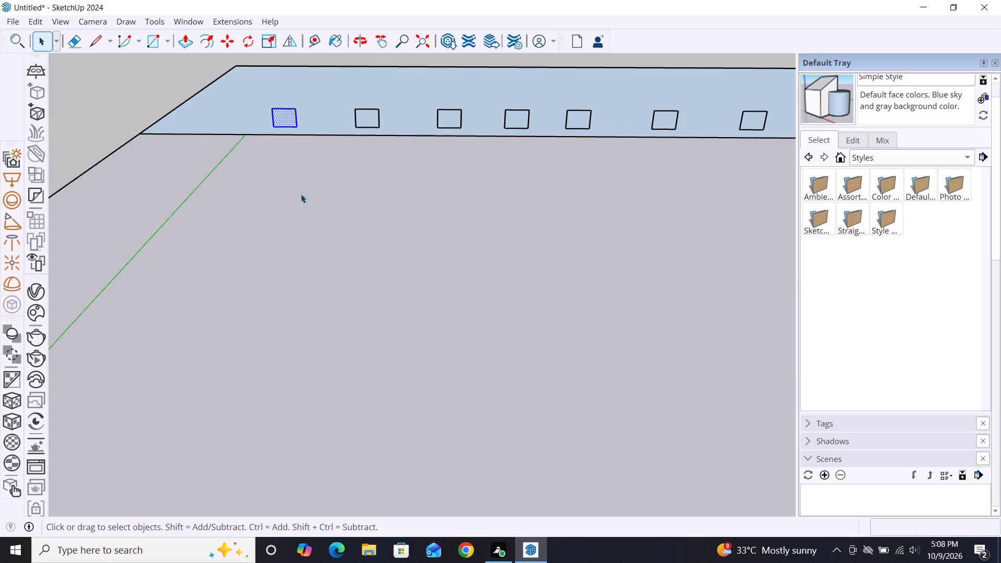
{"action": "left_click", "coordinate": [324, 212]}
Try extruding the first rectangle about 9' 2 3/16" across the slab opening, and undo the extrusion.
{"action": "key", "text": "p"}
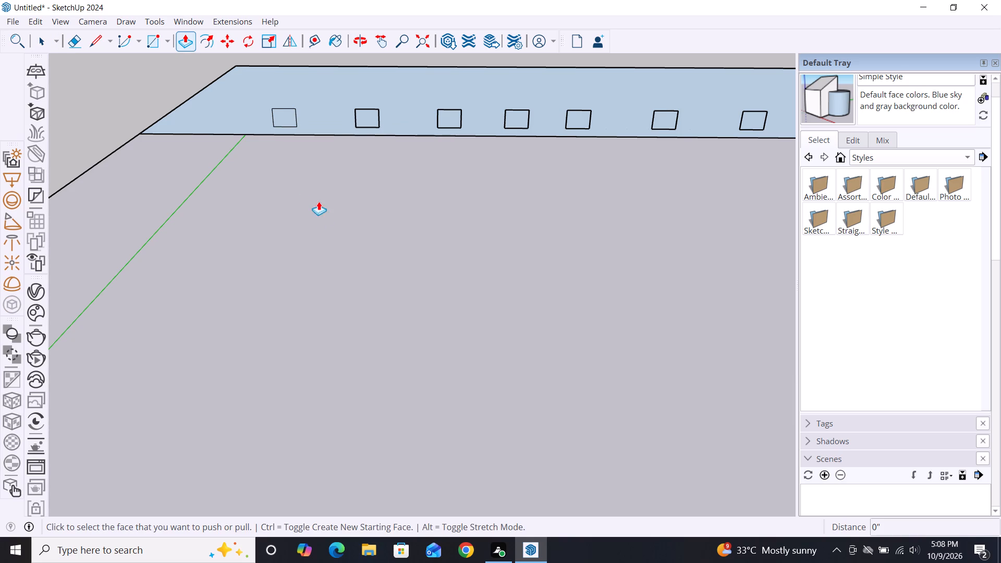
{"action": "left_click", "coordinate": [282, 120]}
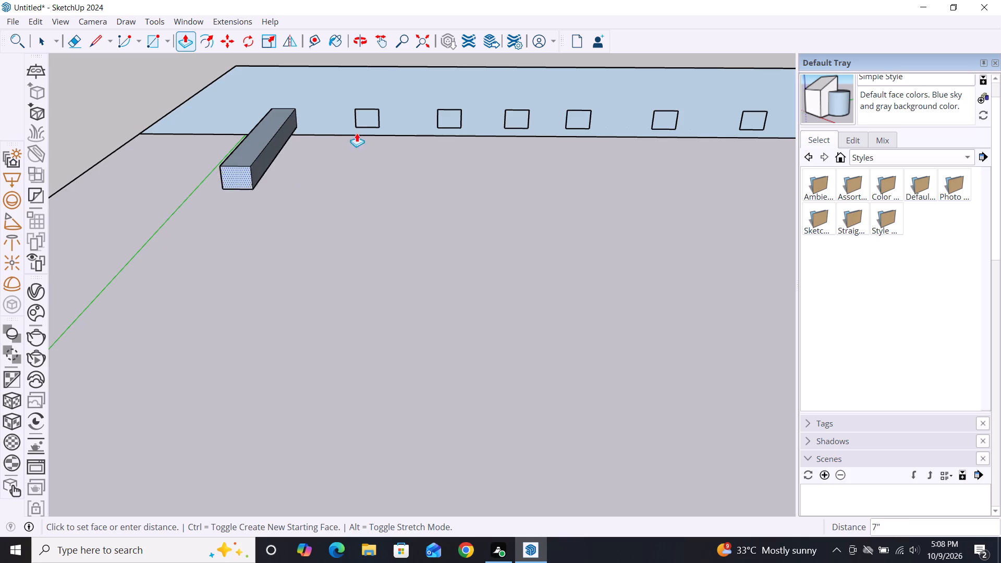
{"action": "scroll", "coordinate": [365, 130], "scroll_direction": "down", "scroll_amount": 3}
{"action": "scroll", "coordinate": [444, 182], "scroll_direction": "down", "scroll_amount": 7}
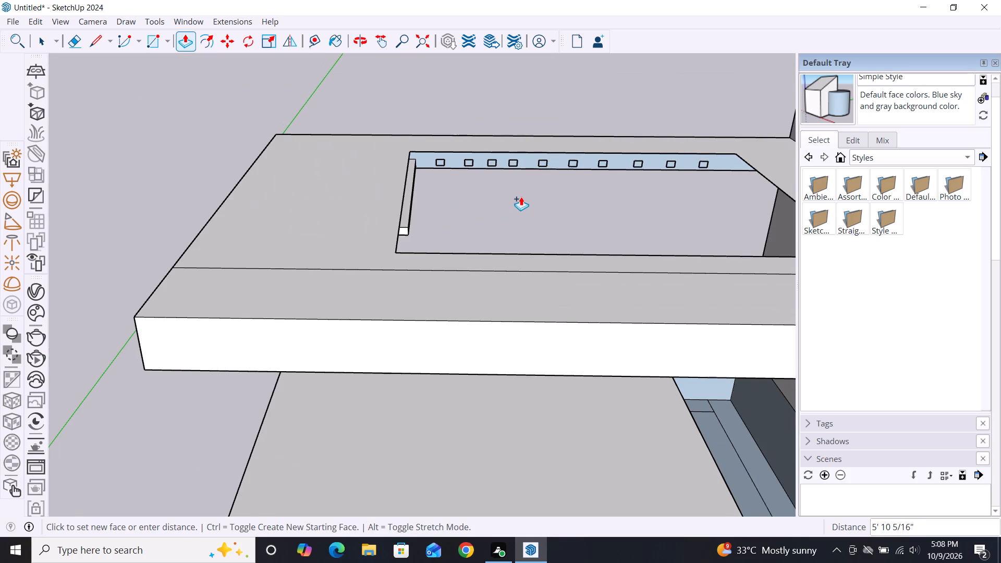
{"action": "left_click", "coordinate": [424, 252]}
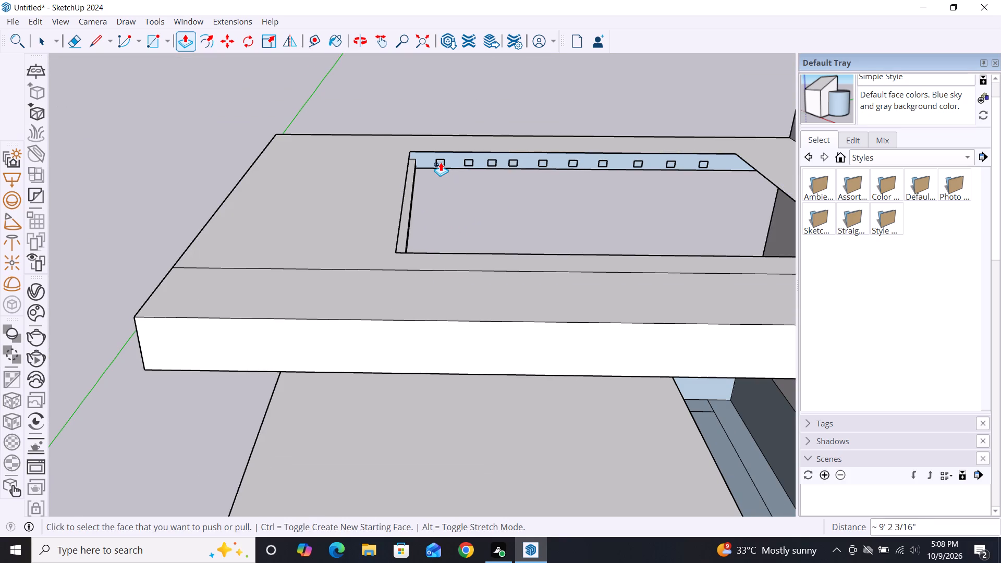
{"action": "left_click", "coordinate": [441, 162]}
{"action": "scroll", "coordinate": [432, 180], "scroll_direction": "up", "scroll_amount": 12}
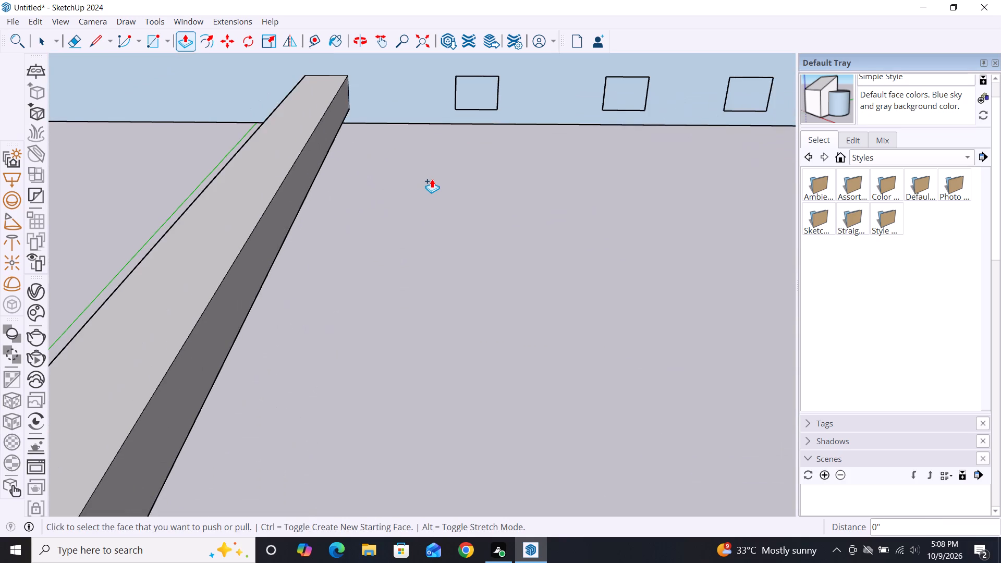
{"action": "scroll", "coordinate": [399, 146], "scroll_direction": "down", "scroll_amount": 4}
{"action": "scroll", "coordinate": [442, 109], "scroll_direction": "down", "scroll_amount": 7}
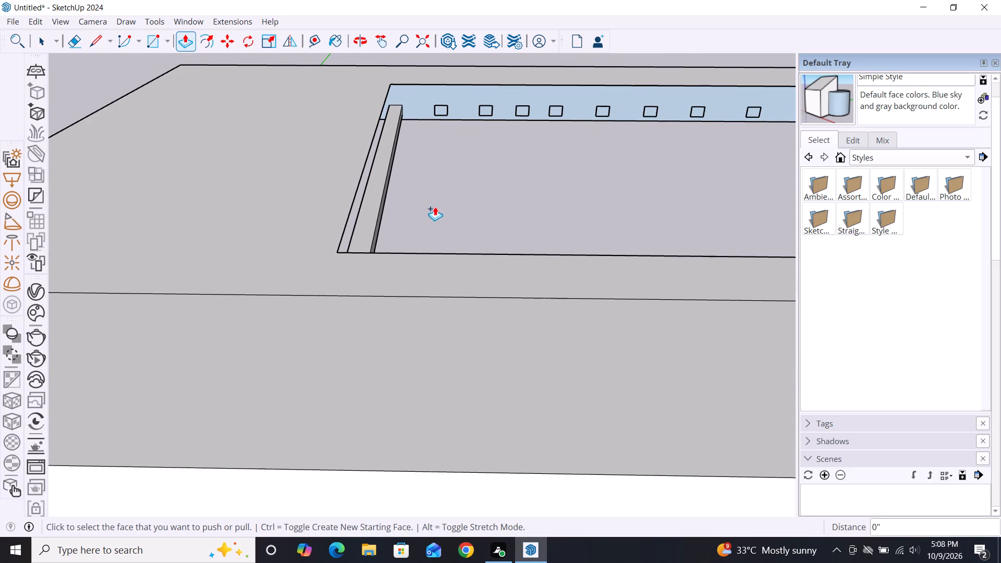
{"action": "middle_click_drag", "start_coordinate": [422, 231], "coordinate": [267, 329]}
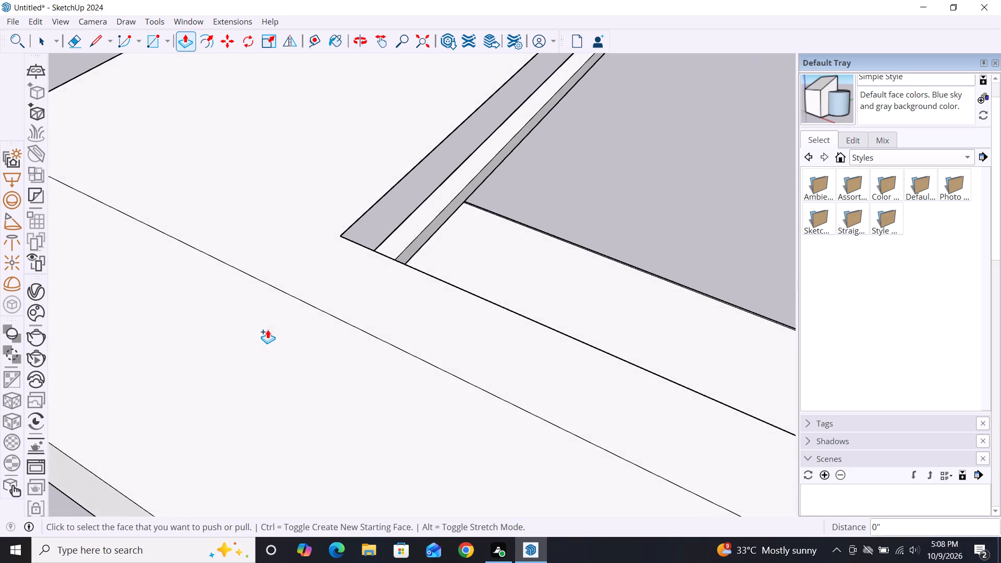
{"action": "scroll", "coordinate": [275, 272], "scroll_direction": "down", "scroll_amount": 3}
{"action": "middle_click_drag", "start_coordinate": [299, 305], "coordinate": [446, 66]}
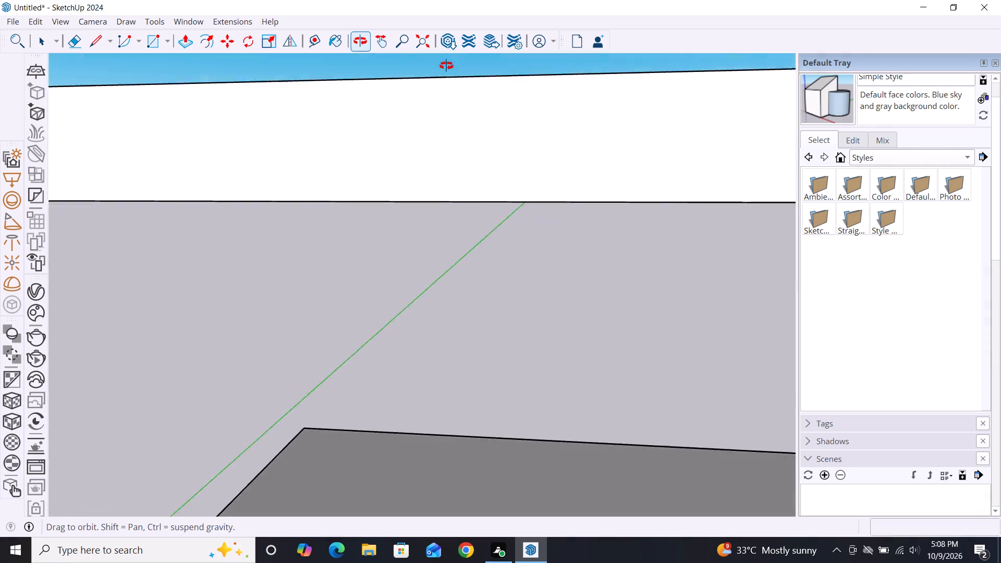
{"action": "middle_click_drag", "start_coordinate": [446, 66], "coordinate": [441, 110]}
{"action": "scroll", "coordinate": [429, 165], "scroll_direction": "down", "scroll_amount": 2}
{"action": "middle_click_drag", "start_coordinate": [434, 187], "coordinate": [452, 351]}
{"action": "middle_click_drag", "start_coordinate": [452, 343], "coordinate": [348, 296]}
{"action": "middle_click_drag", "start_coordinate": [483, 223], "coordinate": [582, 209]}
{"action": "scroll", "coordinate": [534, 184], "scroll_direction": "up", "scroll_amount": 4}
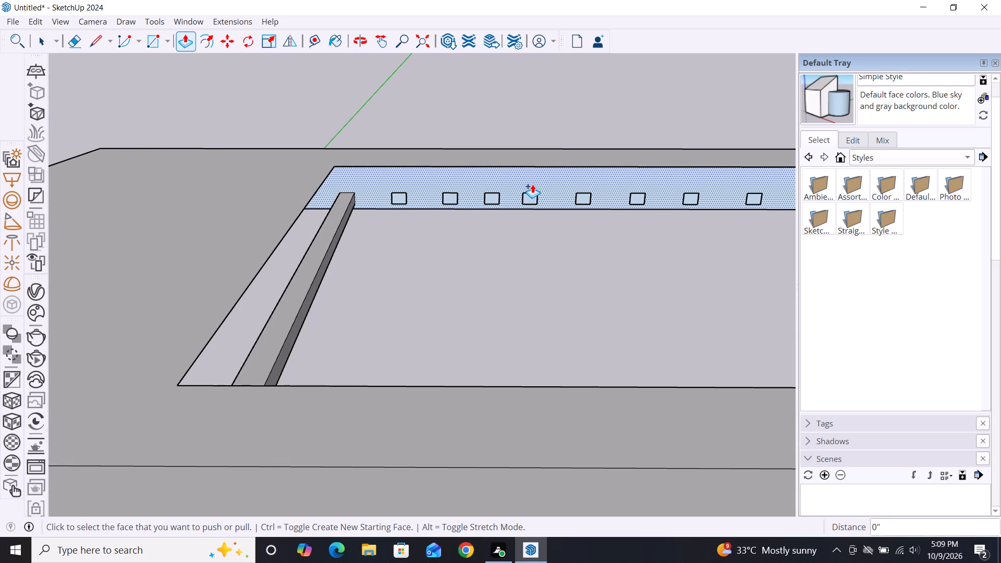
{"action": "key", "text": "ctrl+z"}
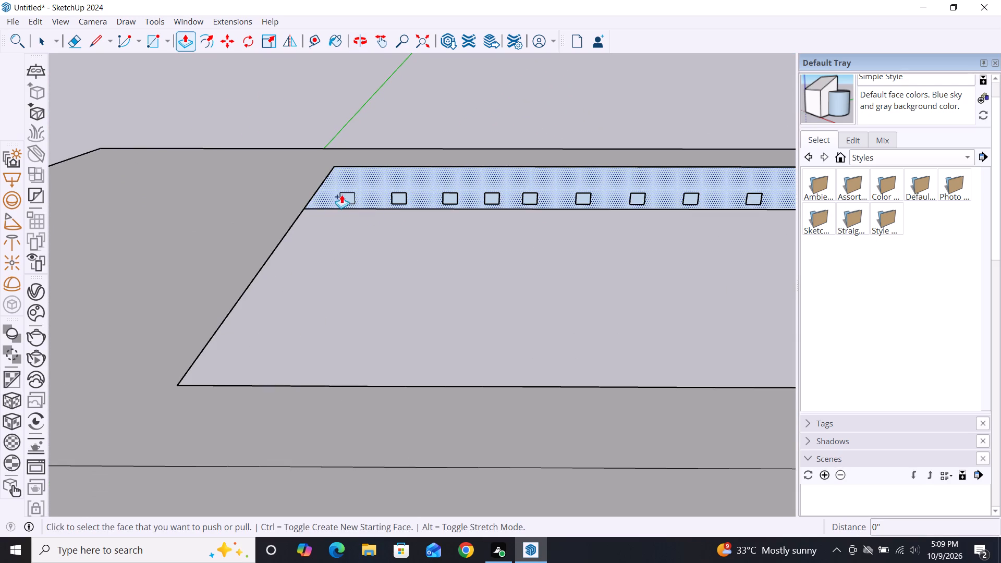
Extrude the first rectangle 10' across the slab opening as a beam.
{"action": "left_click_drag", "start_coordinate": [347, 195], "coordinate": [346, 200]}
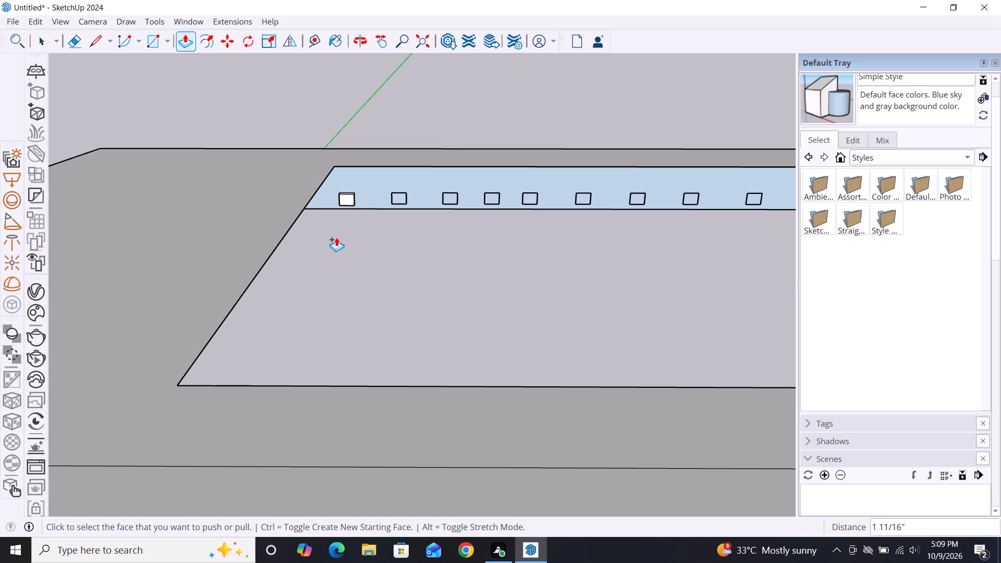
{"action": "key", "text": "ctrl+z"}
{"action": "left_click", "coordinate": [347, 195]}
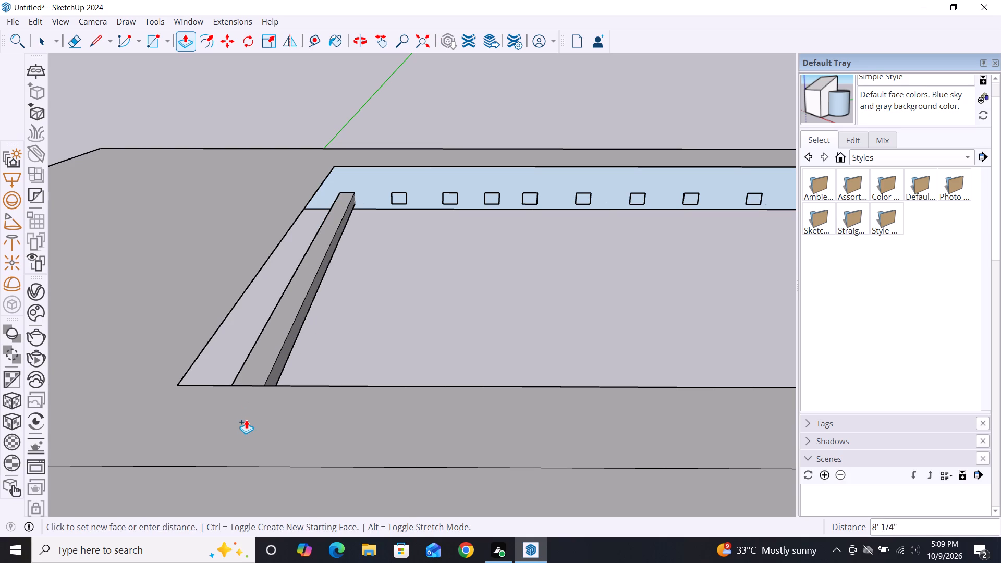
{"action": "left_click", "coordinate": [260, 470]}
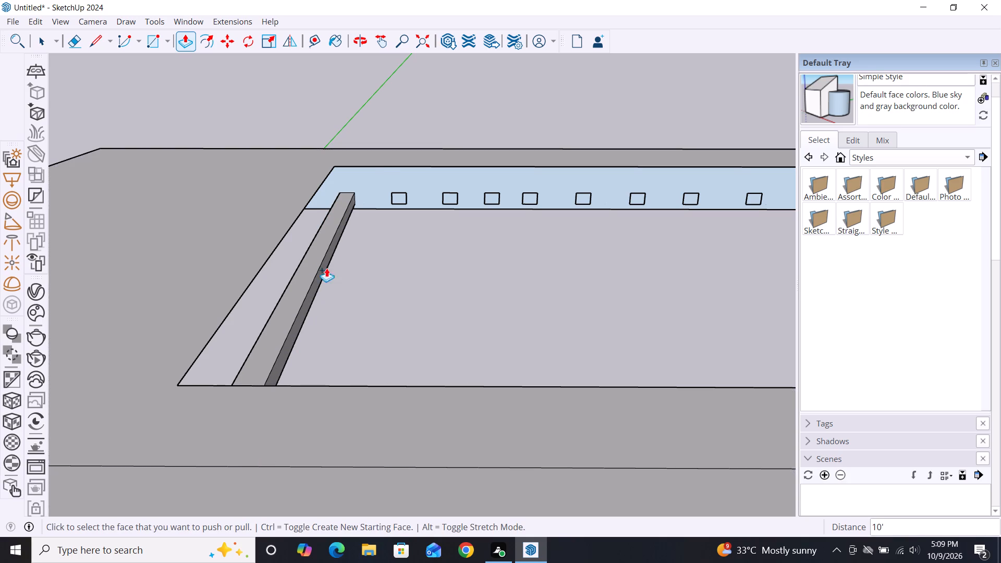
Examine the extruded beam from below the slab and from above the opening.
{"action": "scroll", "coordinate": [381, 165], "scroll_direction": "down", "scroll_amount": 7}
{"action": "middle_click_drag", "start_coordinate": [416, 413], "coordinate": [325, 300]}
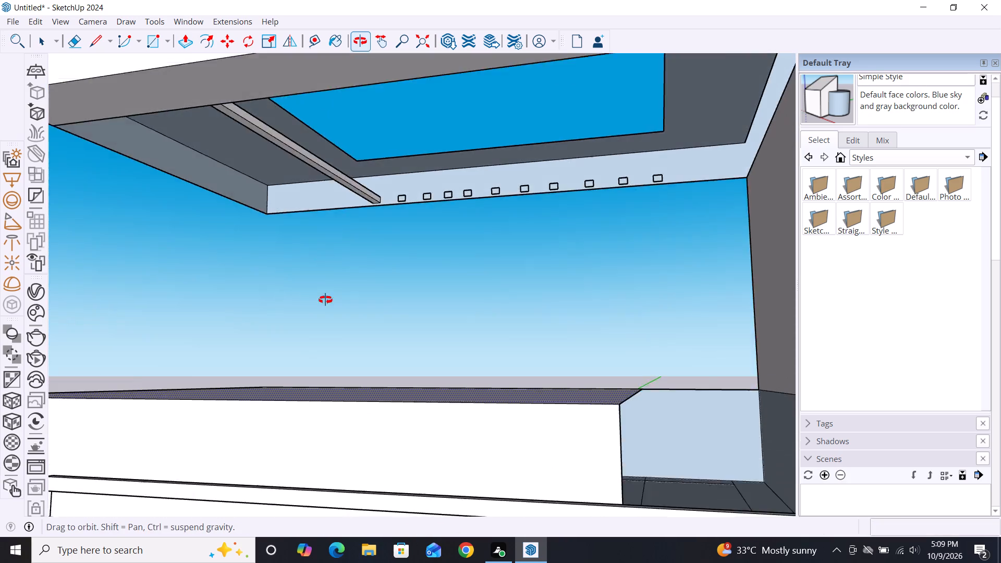
{"action": "middle_click_drag", "start_coordinate": [325, 300], "coordinate": [428, 304]}
{"action": "scroll", "coordinate": [400, 224], "scroll_direction": "down", "scroll_amount": 2}
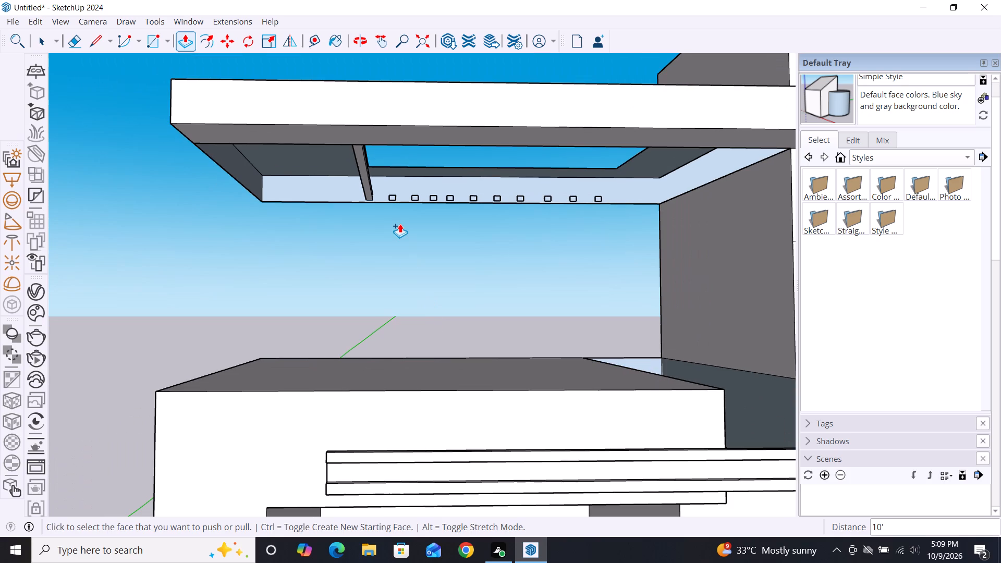
{"action": "scroll", "coordinate": [405, 236], "scroll_direction": "down", "scroll_amount": 1}
{"action": "middle_click_drag", "start_coordinate": [401, 264], "coordinate": [402, 418]}
{"action": "scroll", "coordinate": [442, 130], "scroll_direction": "up", "scroll_amount": 7}
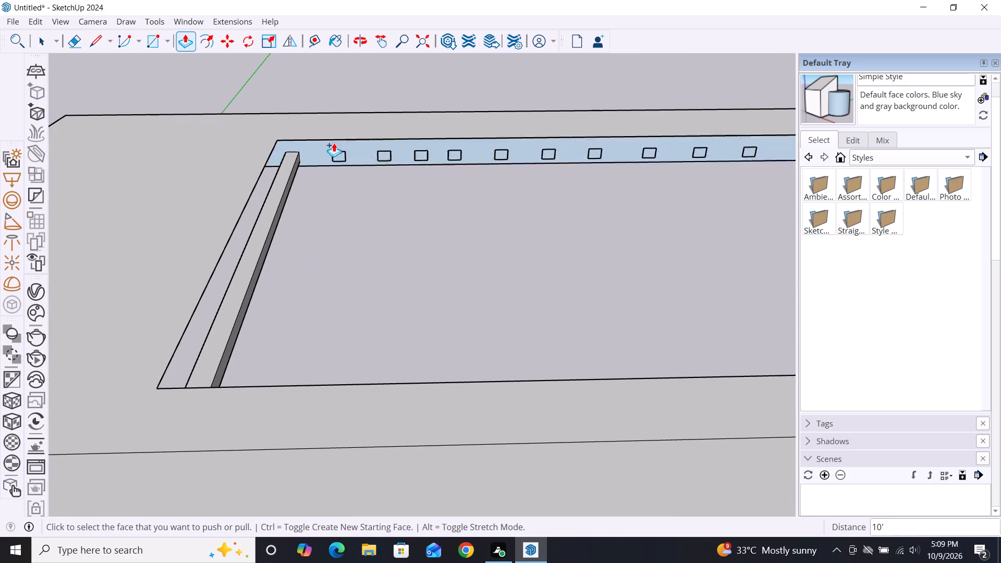
Explode the second rectangle group, the one beside the extruded beam.
{"action": "scroll", "coordinate": [337, 151], "scroll_direction": "up", "scroll_amount": 1}
{"action": "left_click", "coordinate": [342, 155]}
{"action": "scroll", "coordinate": [249, 116], "scroll_direction": "down", "scroll_amount": 1}
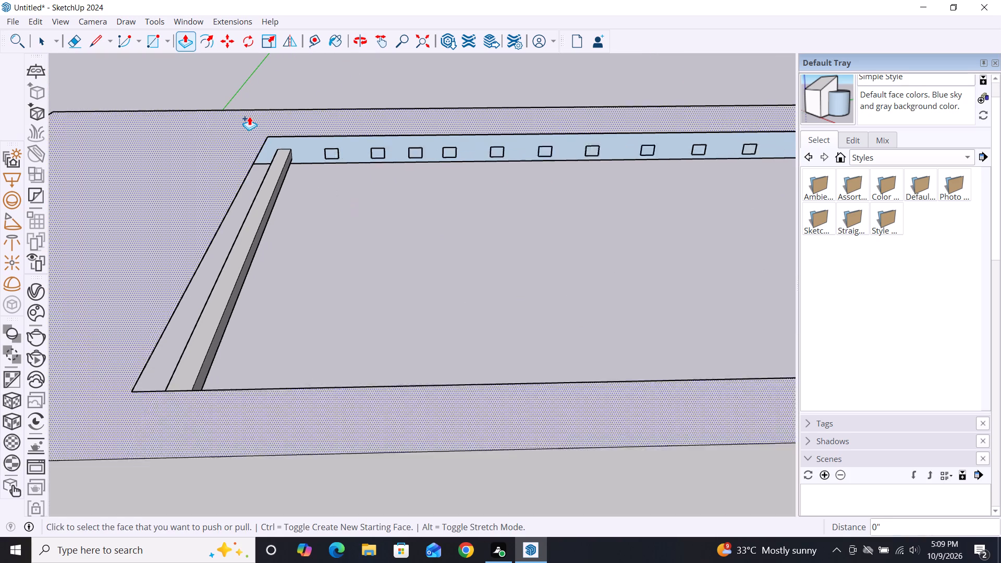
{"action": "scroll", "coordinate": [249, 116], "scroll_direction": "down", "scroll_amount": 2}
{"action": "key", "text": "space"}
{"action": "left_click", "coordinate": [324, 150]}
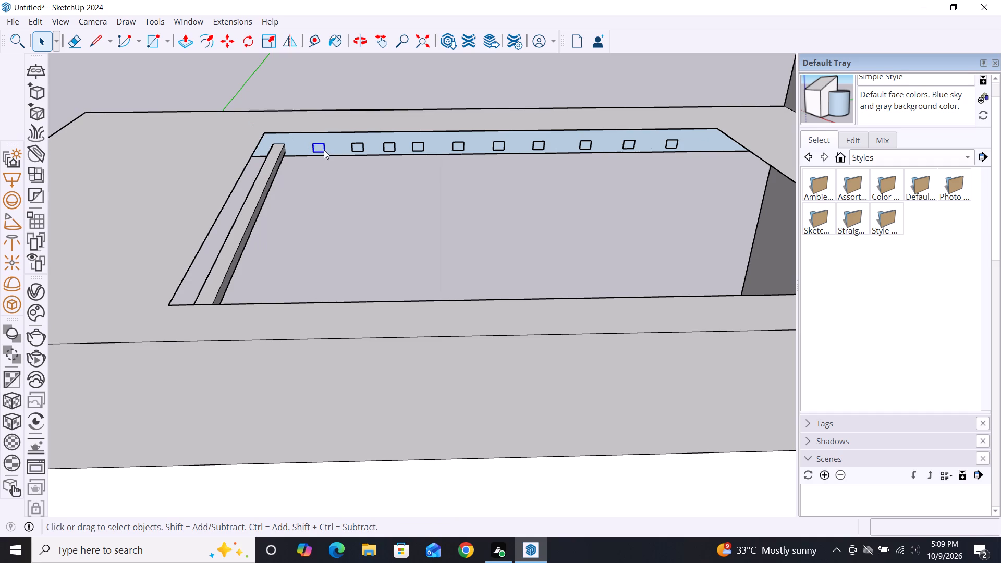
{"action": "right_click", "coordinate": [324, 150]}
{"action": "left_click", "coordinate": [376, 240]}
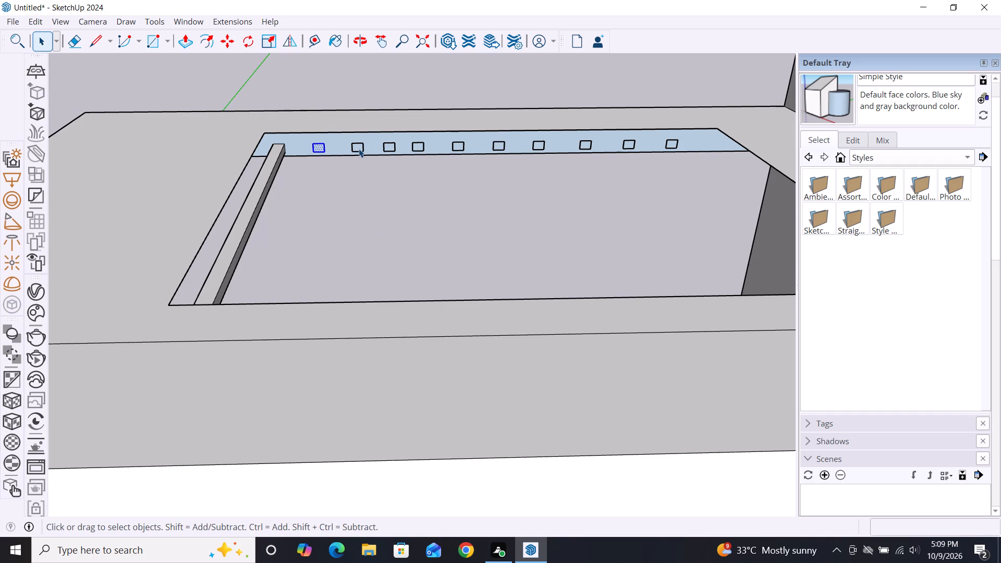
Explode the third rectangle group in the row along the inner face.
{"action": "left_click", "coordinate": [359, 149]}
{"action": "right_click", "coordinate": [369, 154]}
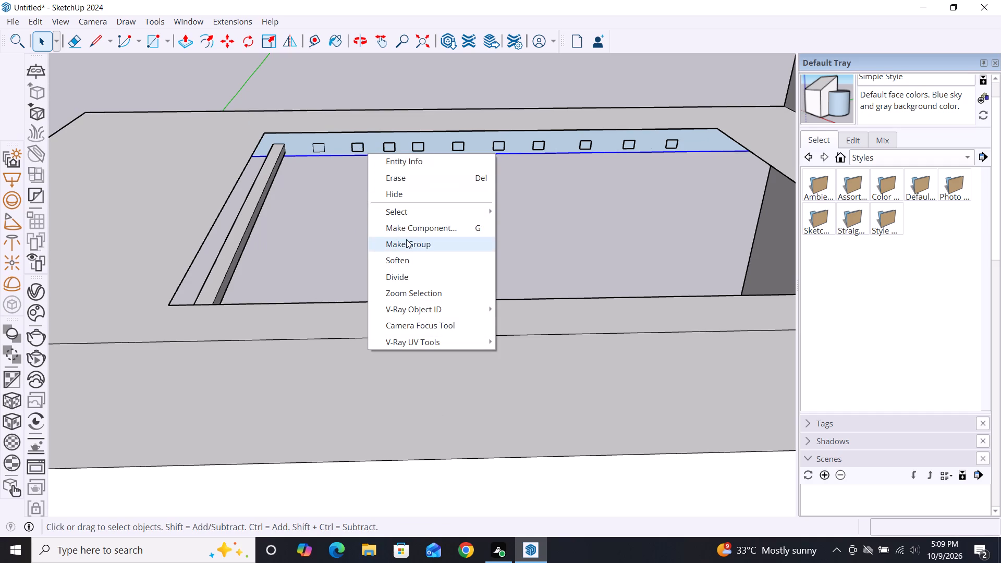
{"action": "left_click", "coordinate": [343, 211]}
{"action": "left_click", "coordinate": [359, 143]}
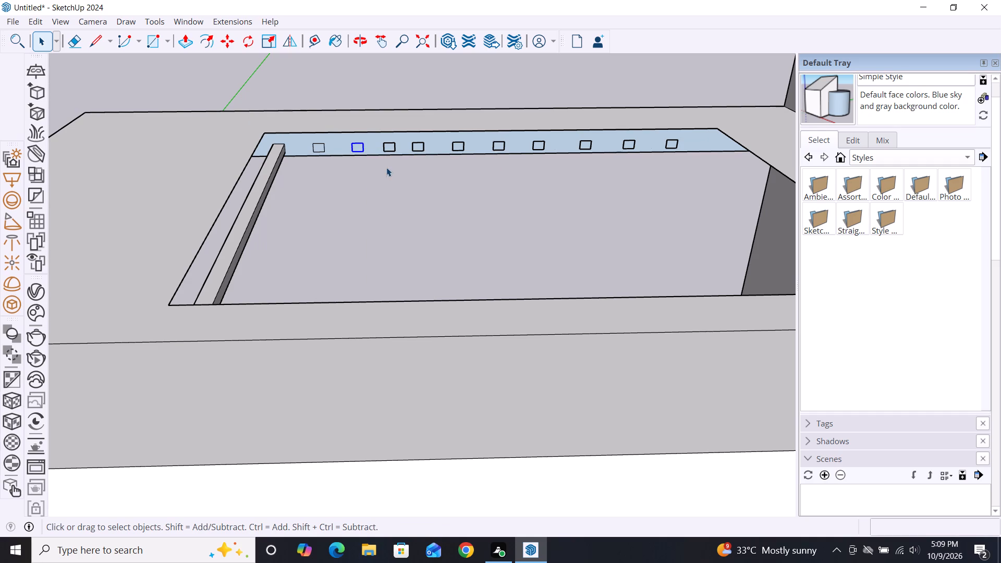
{"action": "right_click", "coordinate": [386, 167]}
{"action": "left_click", "coordinate": [359, 143]}
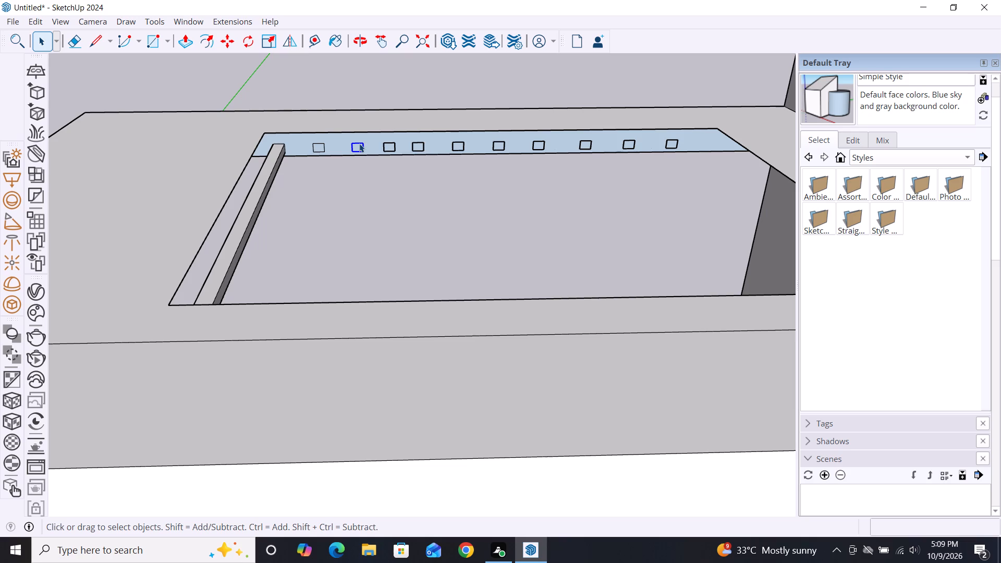
{"action": "right_click", "coordinate": [359, 143]}
{"action": "left_click", "coordinate": [387, 231]}
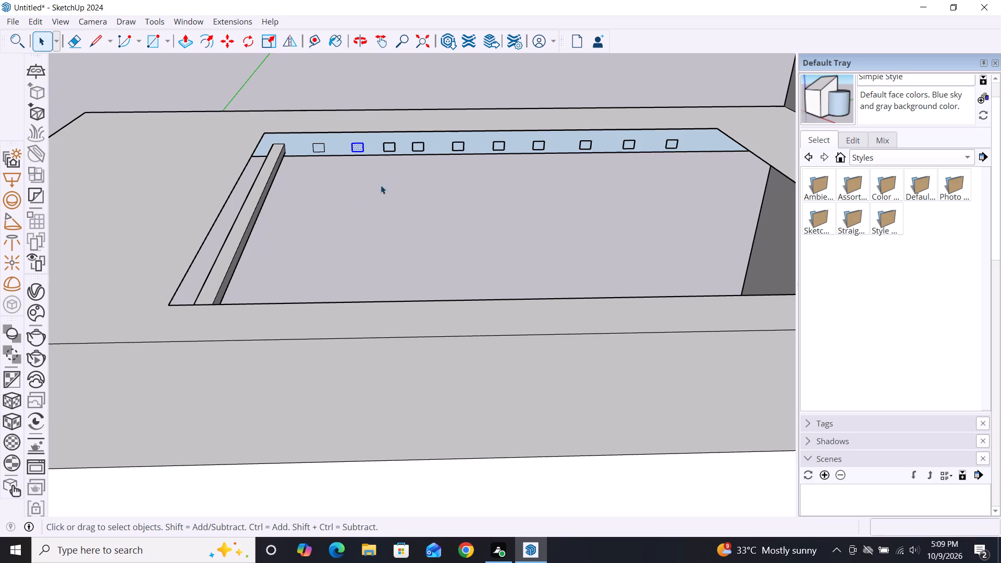
Explode the fourth, fifth and sixth rectangle groups in the row, one at a time.
{"action": "left_click", "coordinate": [387, 150]}
{"action": "right_click", "coordinate": [387, 150]}
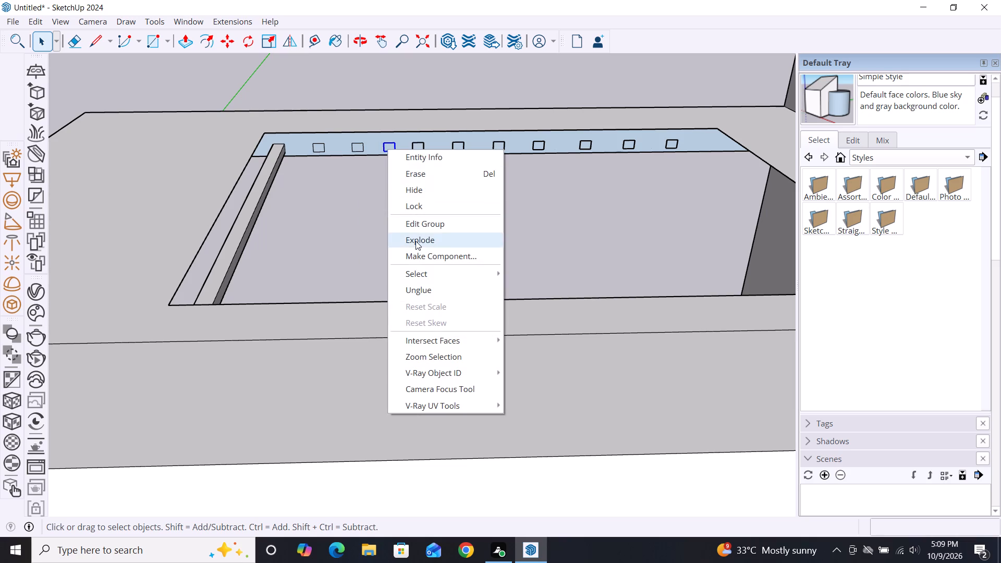
{"action": "left_click", "coordinate": [416, 241]}
{"action": "left_click", "coordinate": [418, 150]}
{"action": "right_click", "coordinate": [418, 150]}
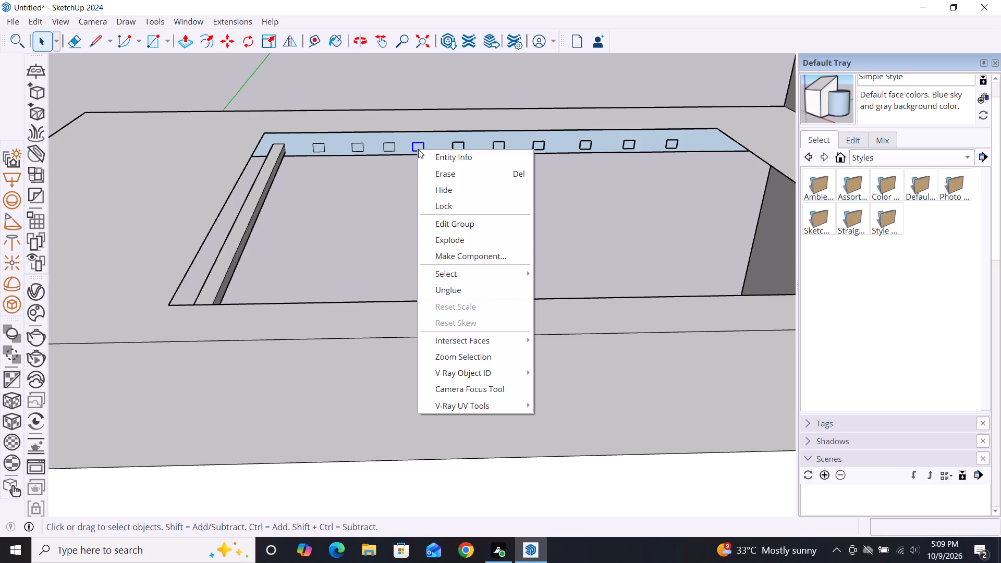
{"action": "left_click", "coordinate": [454, 236]}
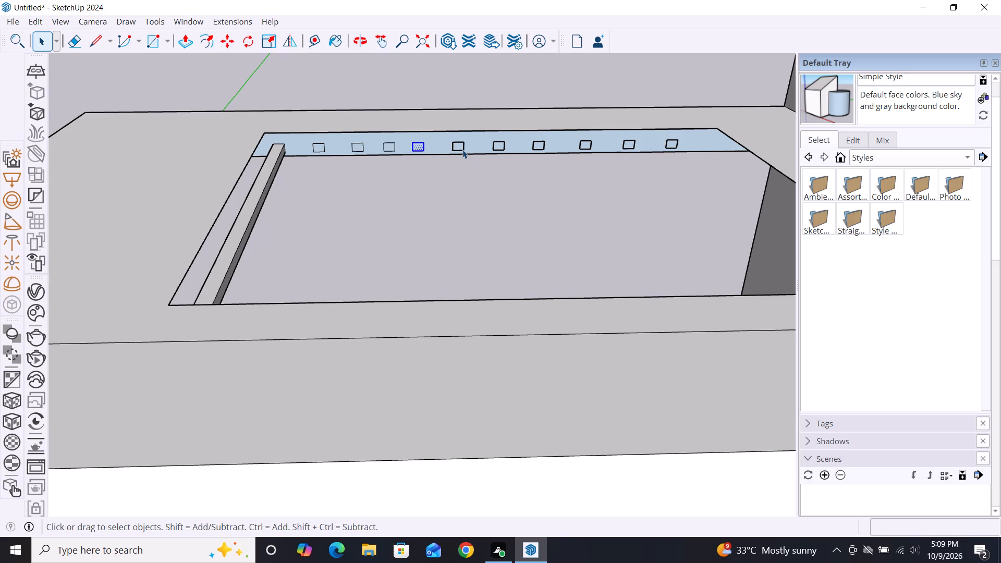
{"action": "left_click", "coordinate": [459, 149]}
{"action": "right_click", "coordinate": [459, 149]}
{"action": "left_click", "coordinate": [485, 239]}
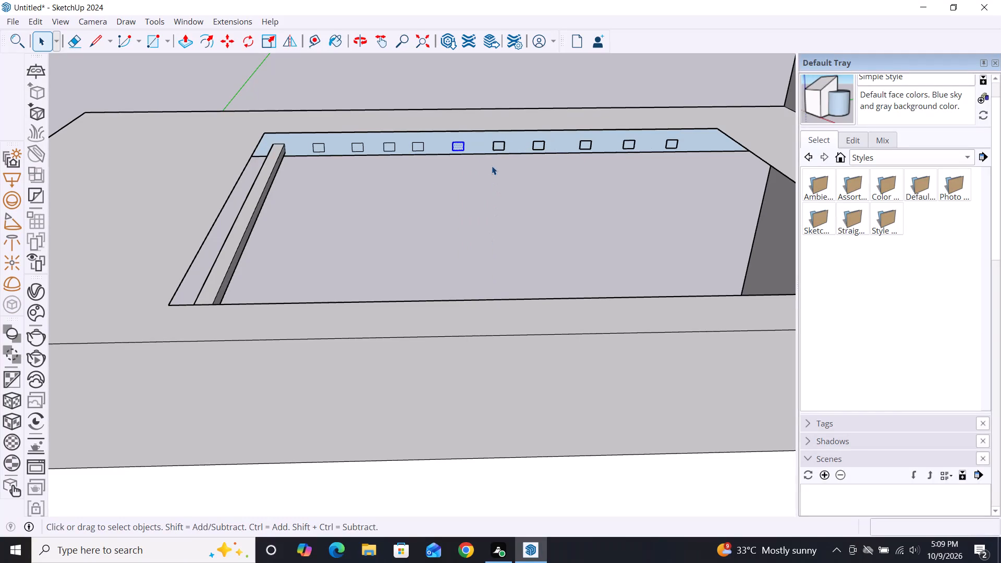
Explode the seventh and eighth rectangle groups in the row.
{"action": "left_click", "coordinate": [501, 149]}
{"action": "right_click", "coordinate": [500, 148]}
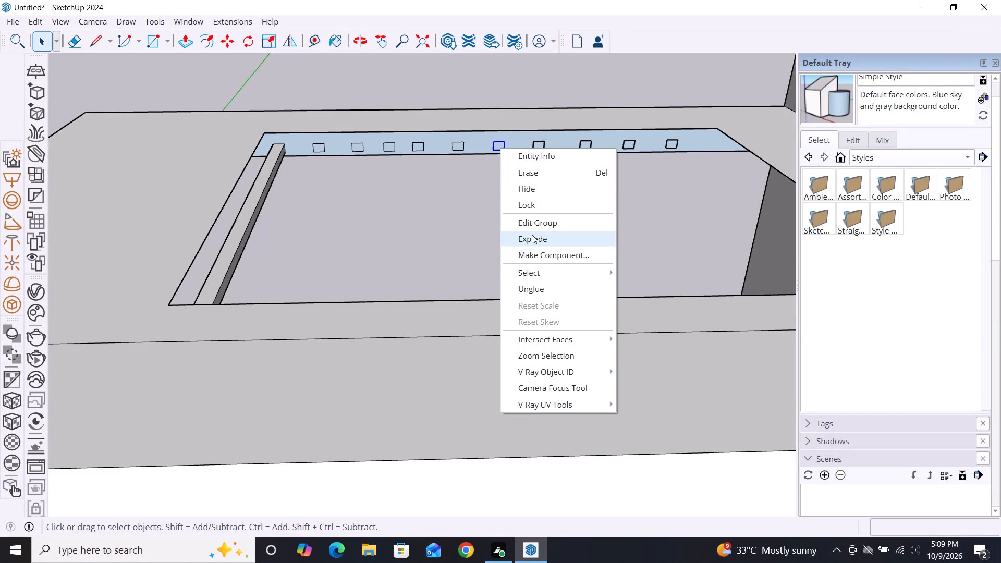
{"action": "left_click", "coordinate": [533, 235]}
{"action": "left_click", "coordinate": [539, 150]}
{"action": "right_click", "coordinate": [539, 150]}
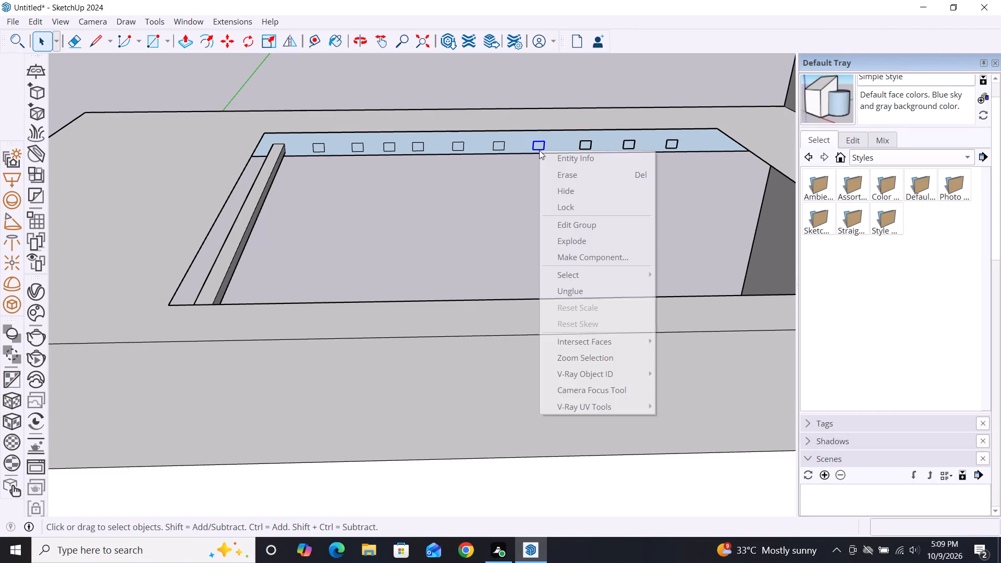
{"action": "left_click", "coordinate": [567, 242]}
Explode the last three rectangle groups in the row, the ninth, tenth and eleventh, one at a time.
{"action": "scroll", "coordinate": [314, 105], "scroll_direction": "down", "scroll_amount": 3}
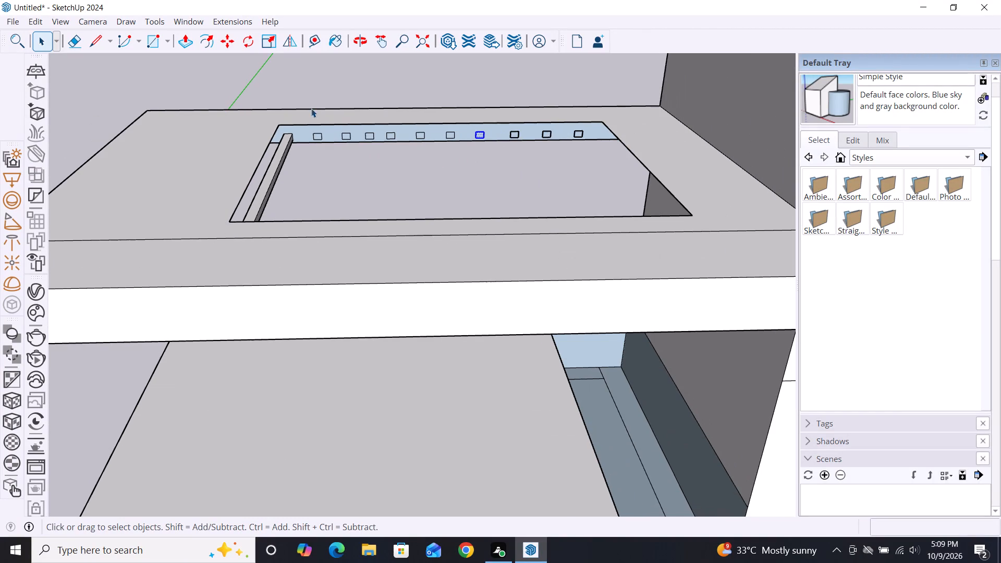
{"action": "left_click", "coordinate": [517, 137]}
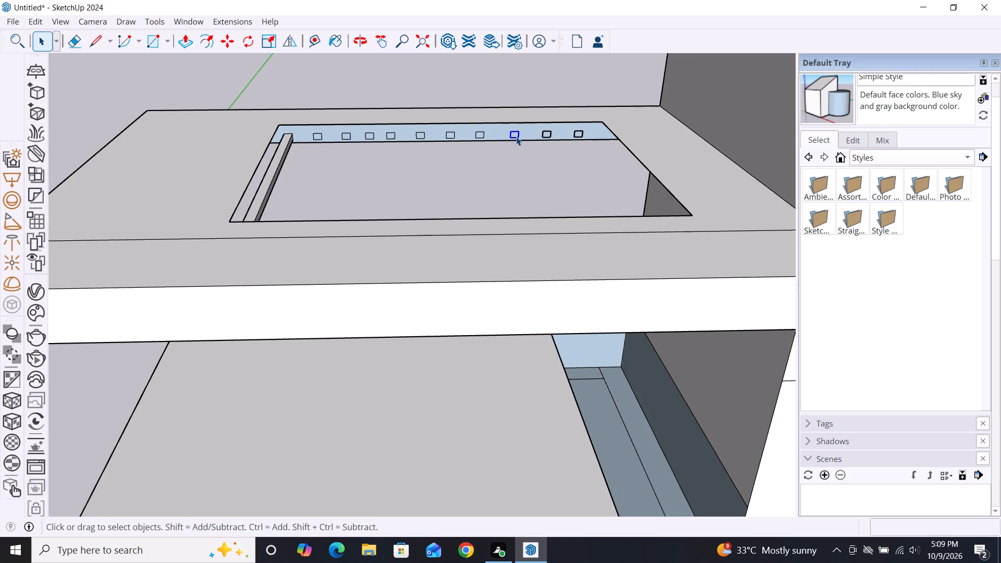
{"action": "right_click", "coordinate": [516, 137]}
{"action": "left_click", "coordinate": [554, 227]}
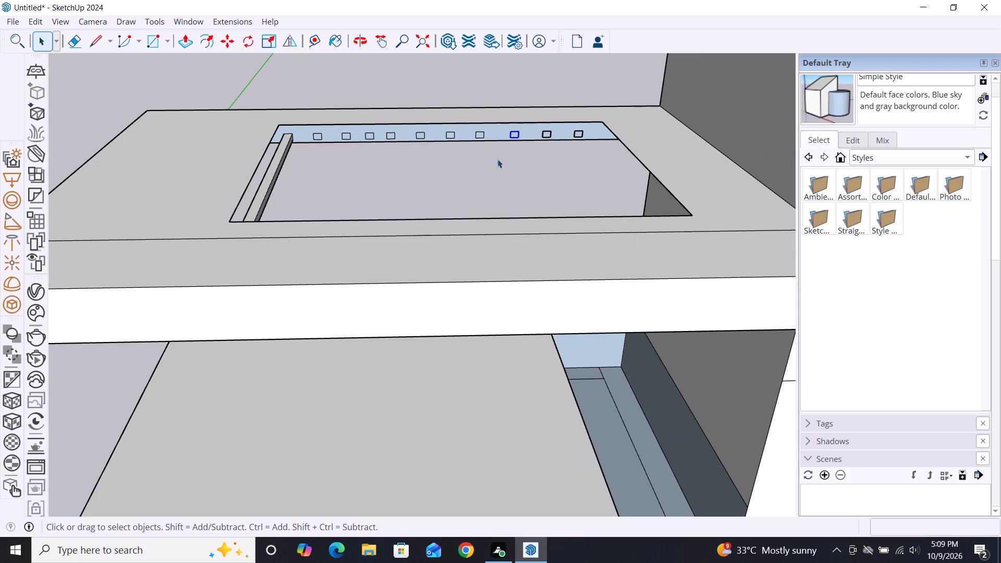
{"action": "left_click", "coordinate": [547, 134]}
{"action": "right_click", "coordinate": [547, 134]}
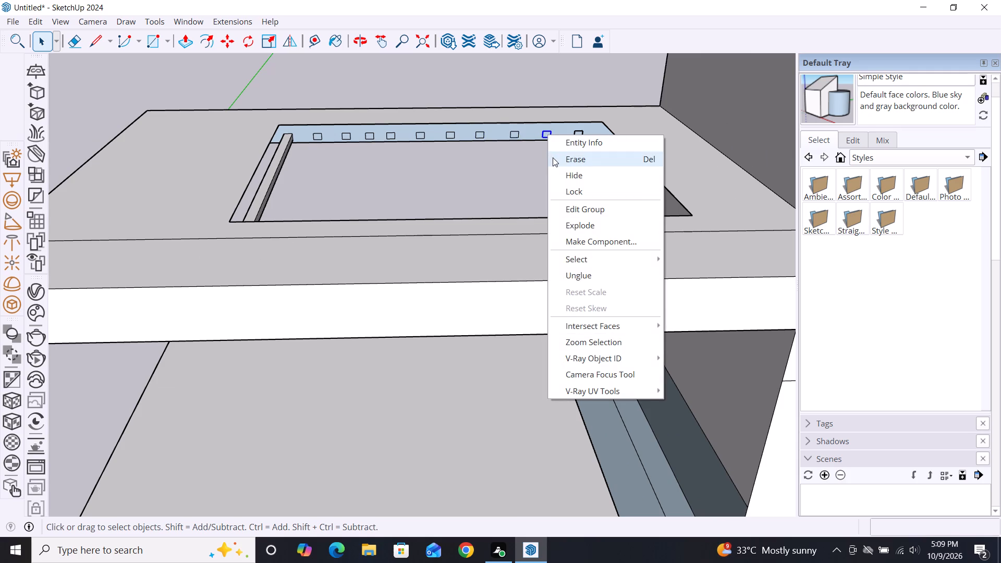
{"action": "left_click", "coordinate": [572, 227]}
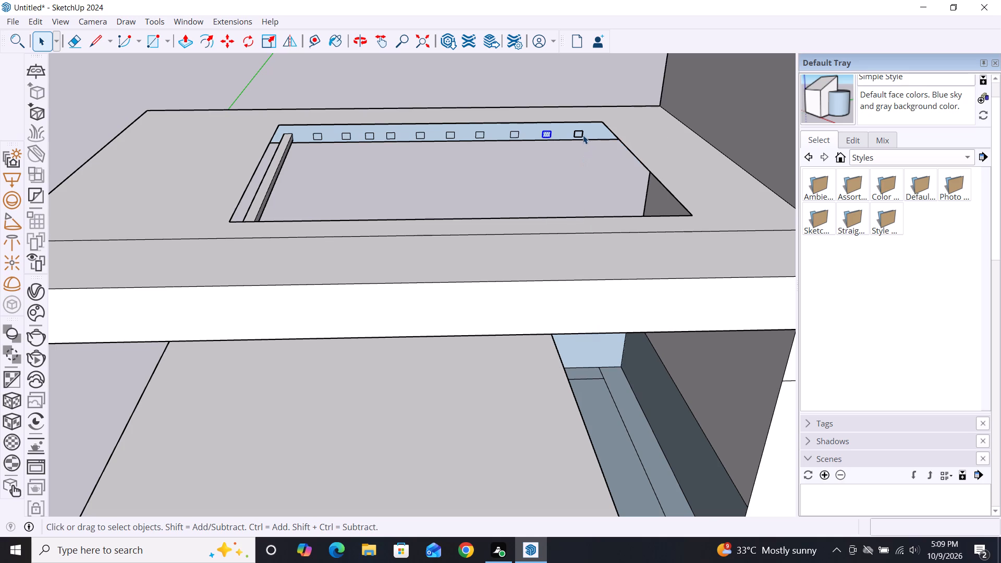
{"action": "left_click", "coordinate": [583, 134]}
{"action": "right_click", "coordinate": [583, 134]}
{"action": "left_click", "coordinate": [596, 221]}
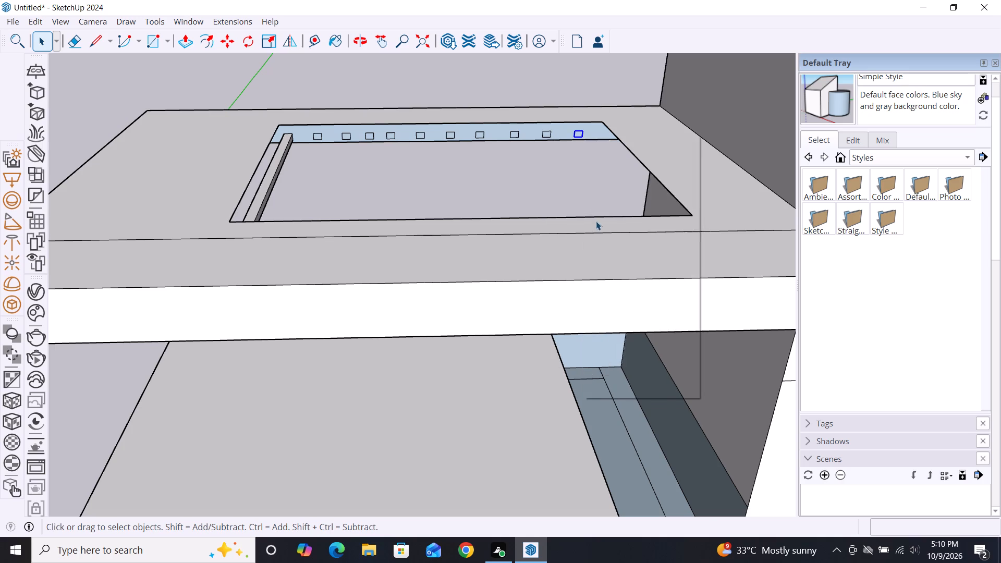
{"action": "scroll", "coordinate": [395, 61], "scroll_direction": "down", "scroll_amount": 3}
{"action": "scroll", "coordinate": [365, 82], "scroll_direction": "up", "scroll_amount": 4}
{"action": "left_click", "coordinate": [359, 78]}
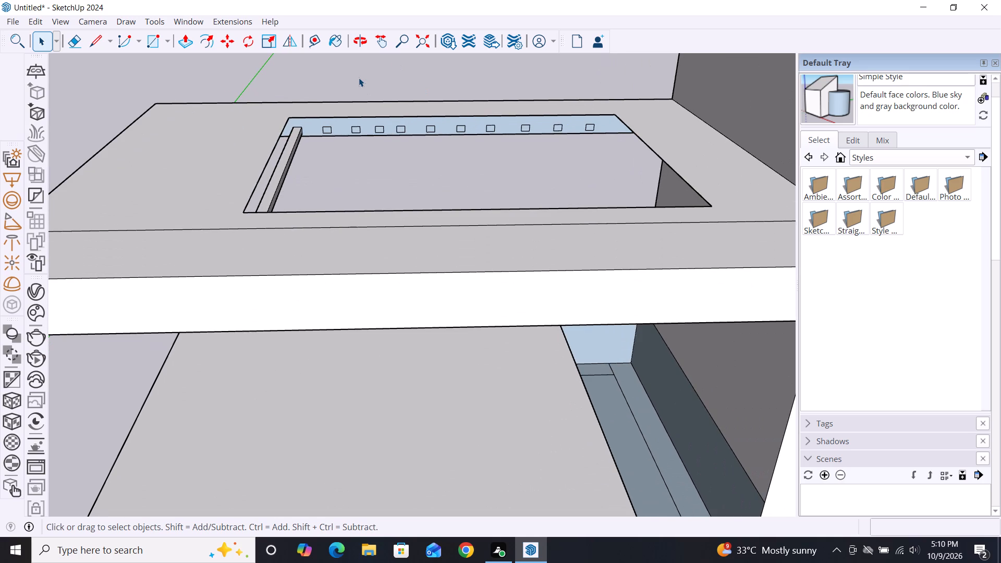
Push/Pull the second, third and fourth rectangles in the row 10' across the slab opening.
{"action": "key", "text": "p"}
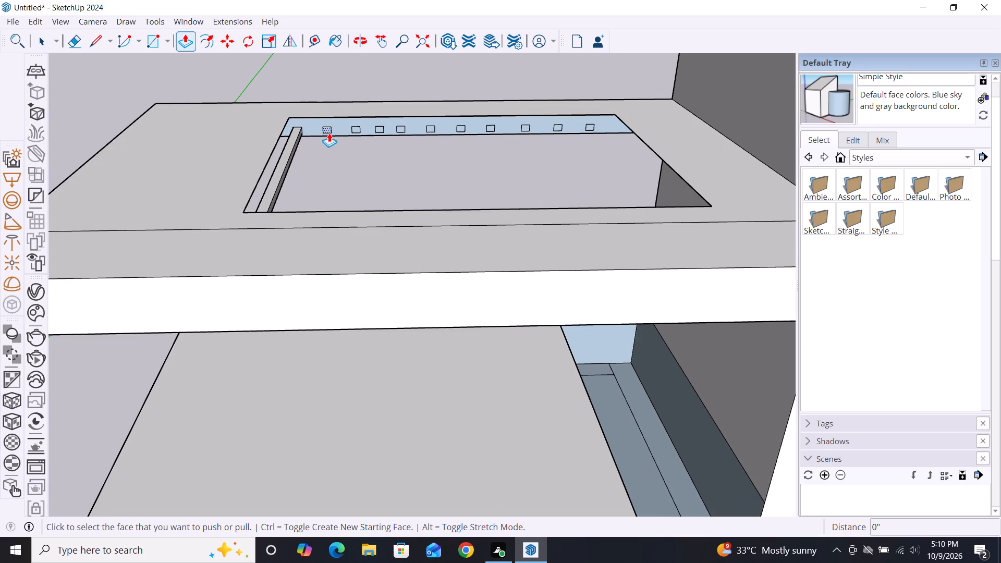
{"action": "left_click", "coordinate": [329, 130]}
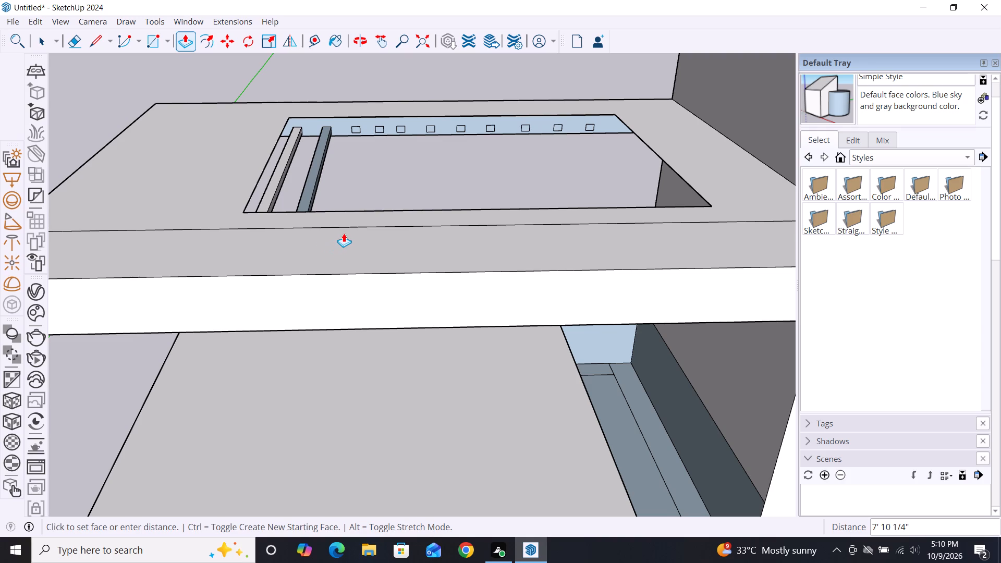
{"action": "left_click", "coordinate": [353, 224]}
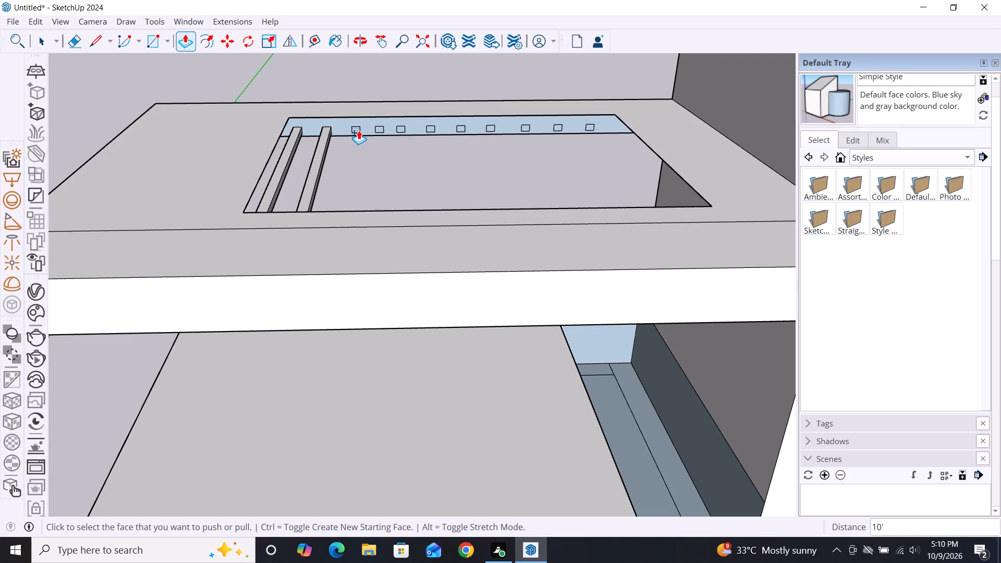
{"action": "left_click", "coordinate": [355, 131]}
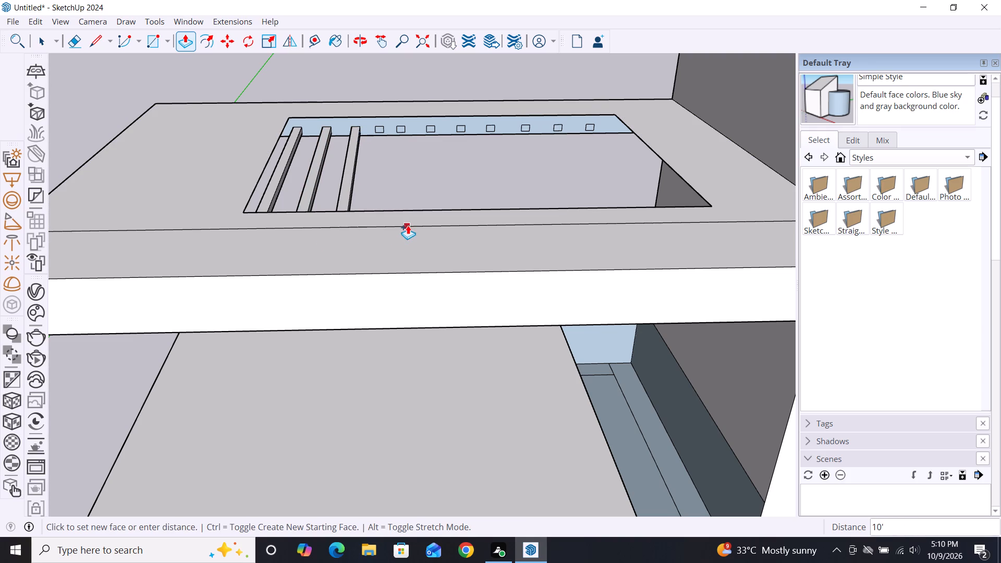
{"action": "left_click", "coordinate": [408, 225]}
{"action": "left_click", "coordinate": [381, 127]}
{"action": "left_click", "coordinate": [437, 228]}
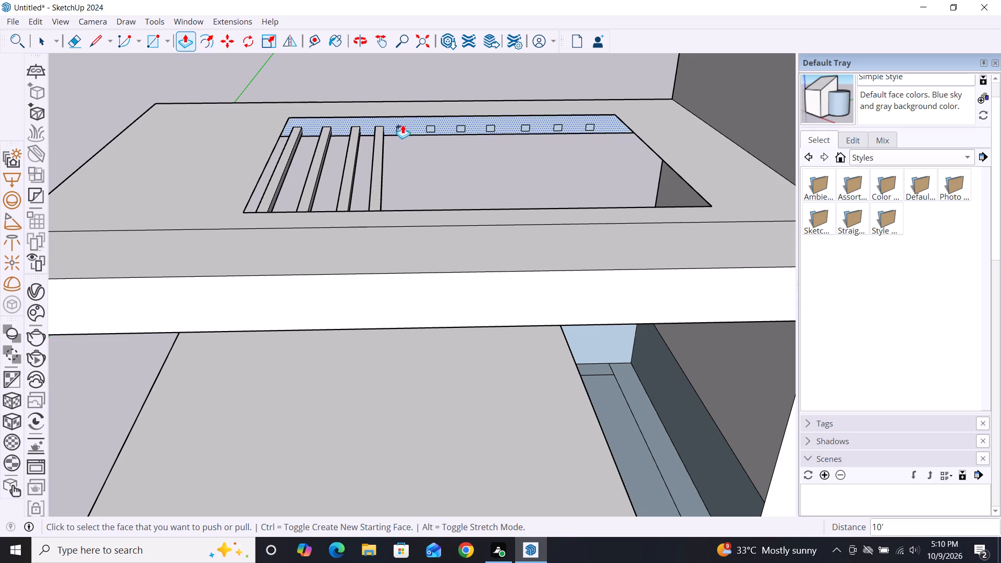
Push/Pull the fifth rectangle in the row about 8' 8" across the slab opening.
{"action": "left_click", "coordinate": [405, 128]}
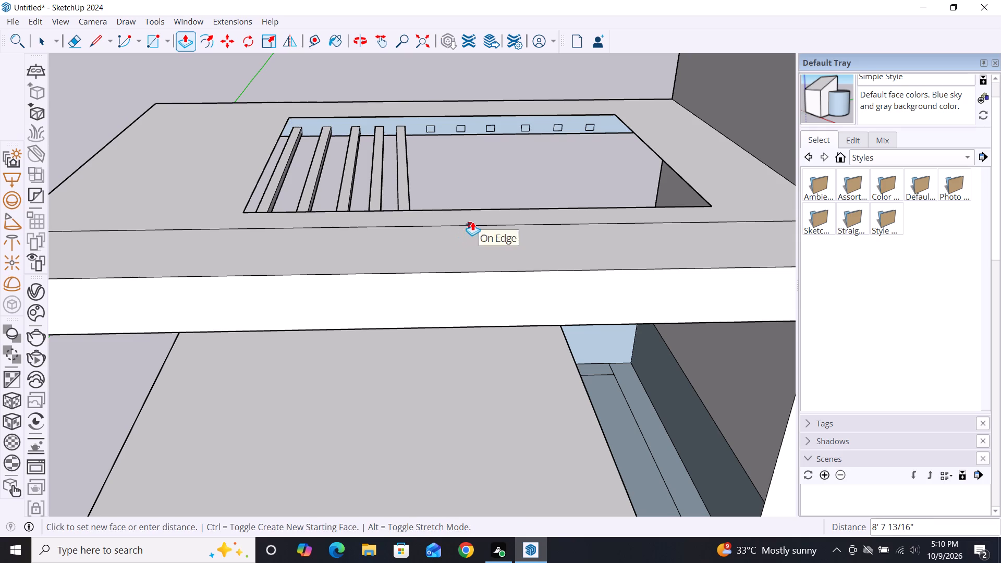
{"action": "left_click", "coordinate": [472, 222]}
Push/Pull the sixth rectangle in the row 10' across the slab opening.
{"action": "left_click_drag", "start_coordinate": [430, 127], "coordinate": [434, 139]}
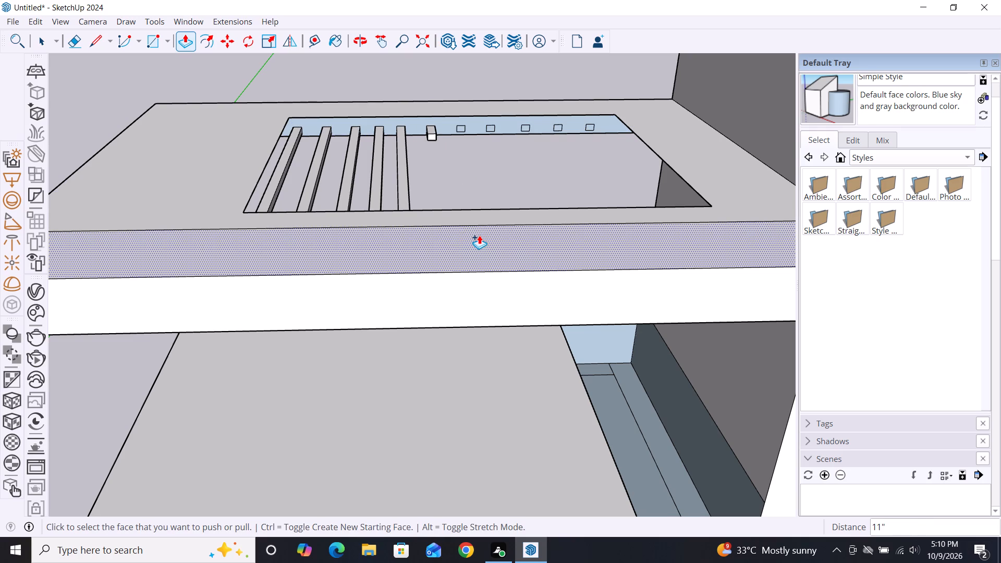
{"action": "key", "text": "ctrl+z"}
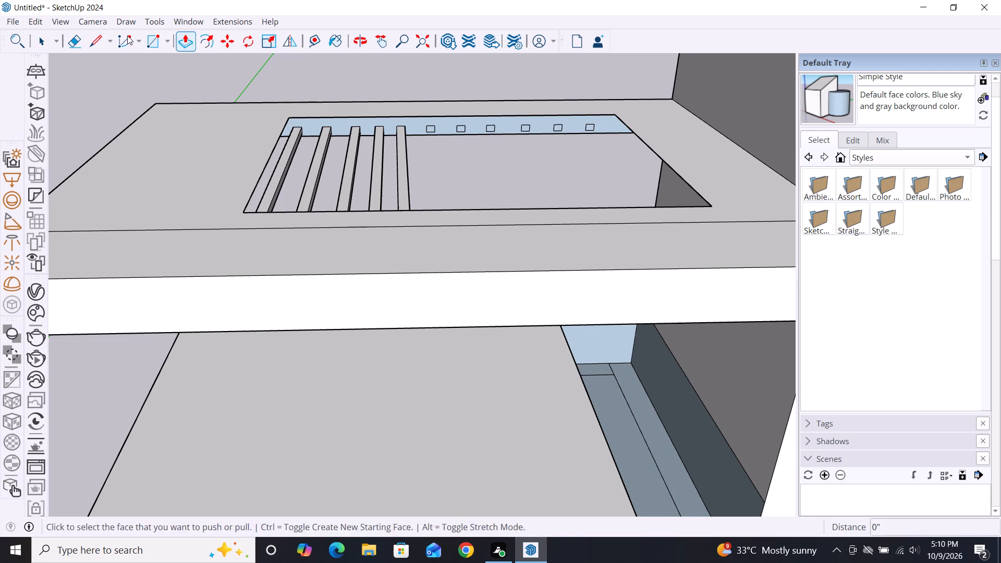
{"action": "scroll", "coordinate": [498, 146], "scroll_direction": "down", "scroll_amount": 1}
{"action": "scroll", "coordinate": [442, 89], "scroll_direction": "up", "scroll_amount": 3}
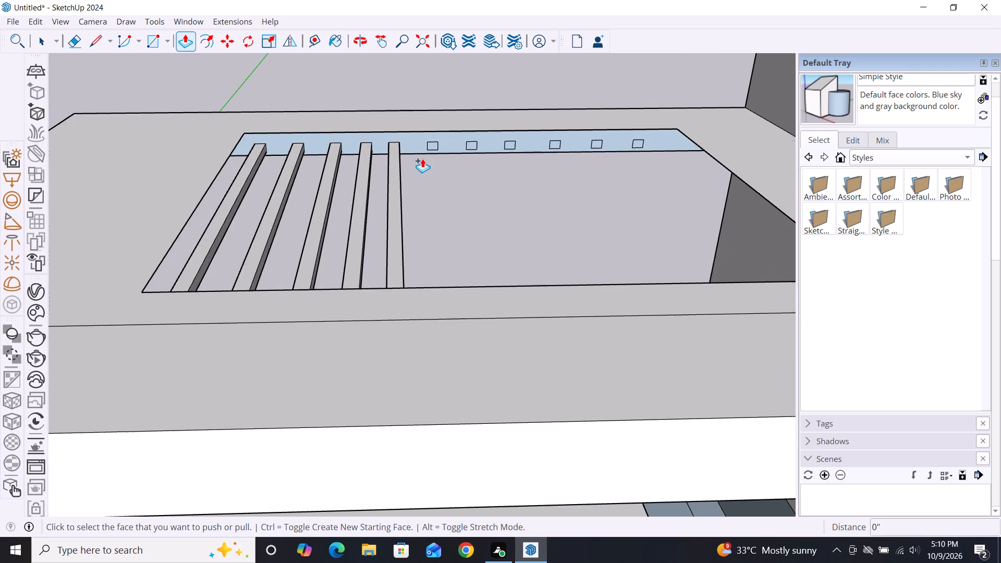
{"action": "scroll", "coordinate": [422, 158], "scroll_direction": "up", "scroll_amount": 4}
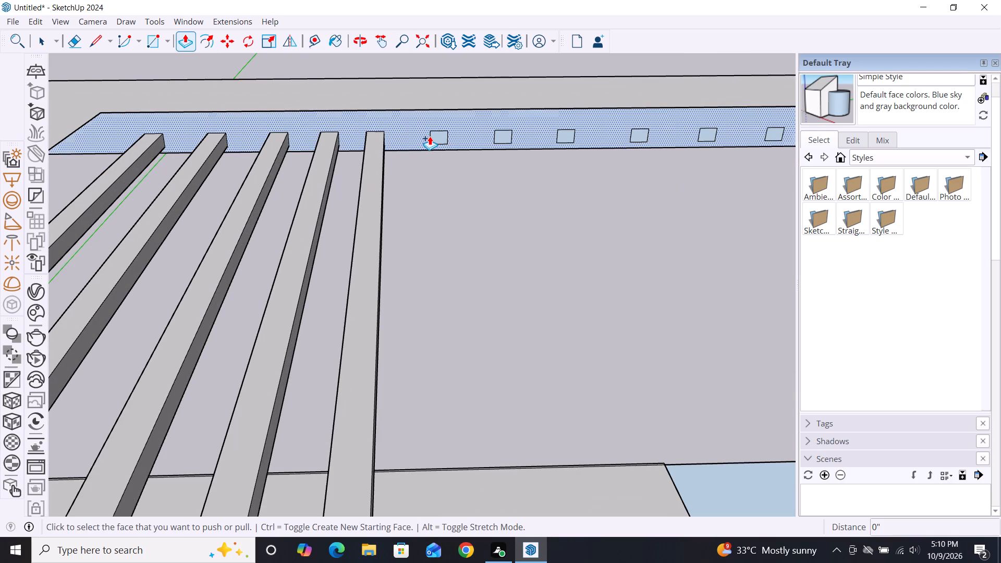
{"action": "left_click", "coordinate": [442, 138]}
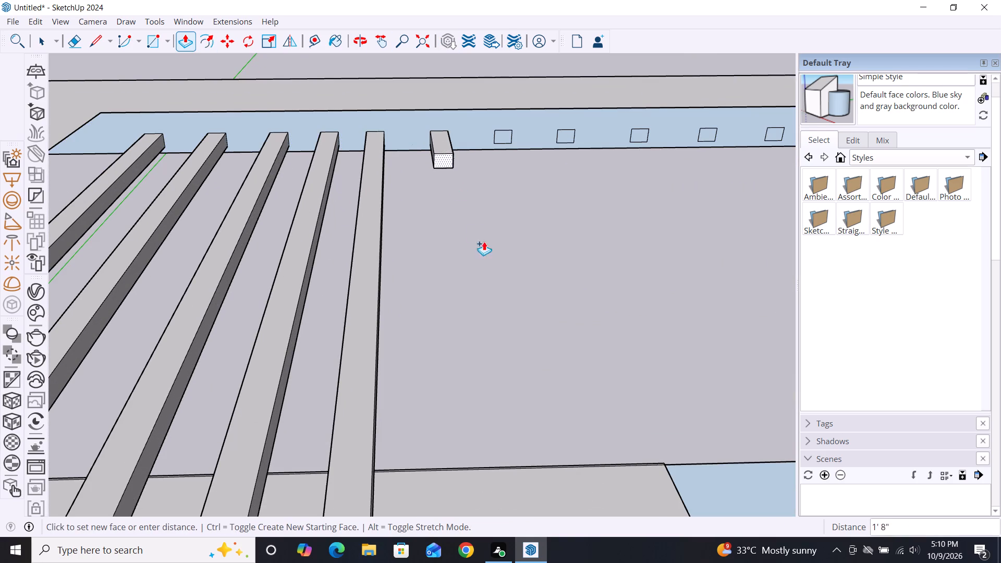
{"action": "scroll", "coordinate": [478, 256], "scroll_direction": "down", "scroll_amount": 4}
{"action": "scroll", "coordinate": [460, 211], "scroll_direction": "down", "scroll_amount": 4}
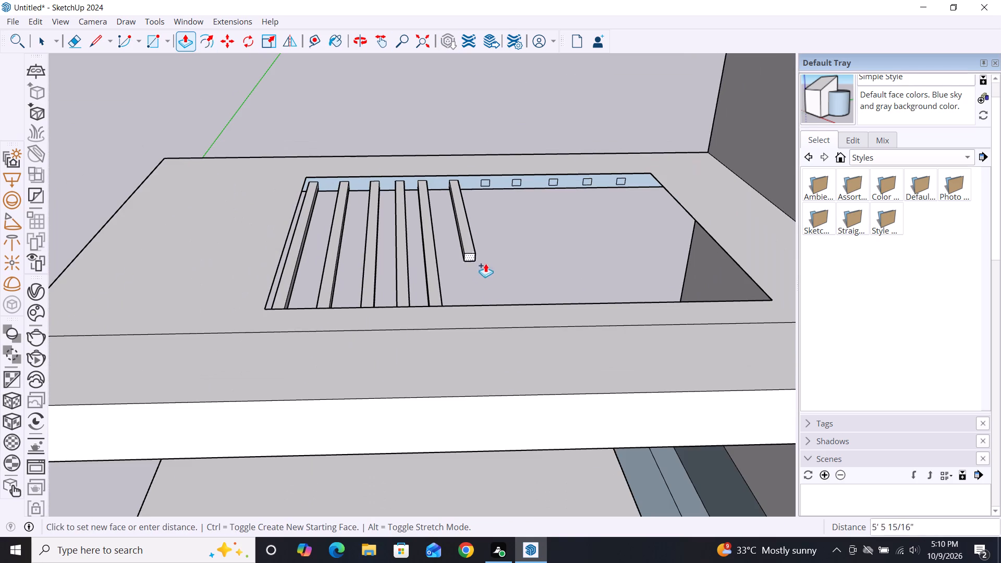
{"action": "left_click", "coordinate": [521, 329]}
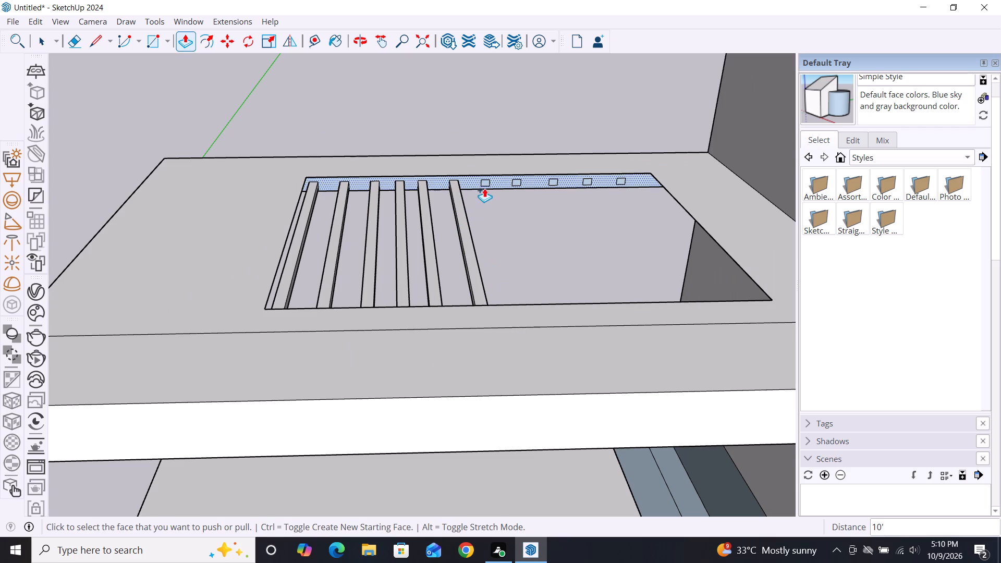
Push/Pull the seventh and eighth rectangles in the row 10' across the slab opening.
{"action": "left_click", "coordinate": [487, 183]}
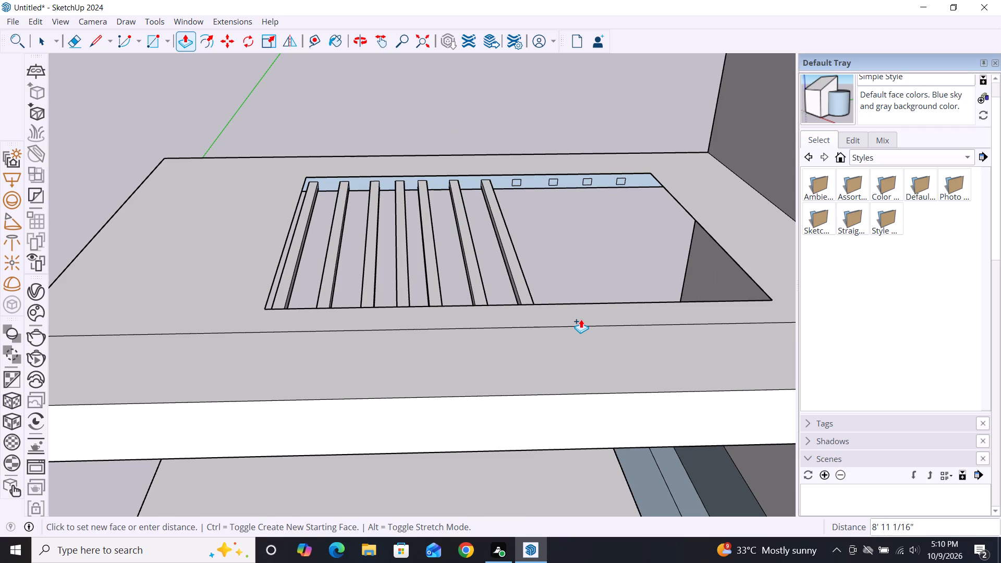
{"action": "left_click", "coordinate": [577, 330]}
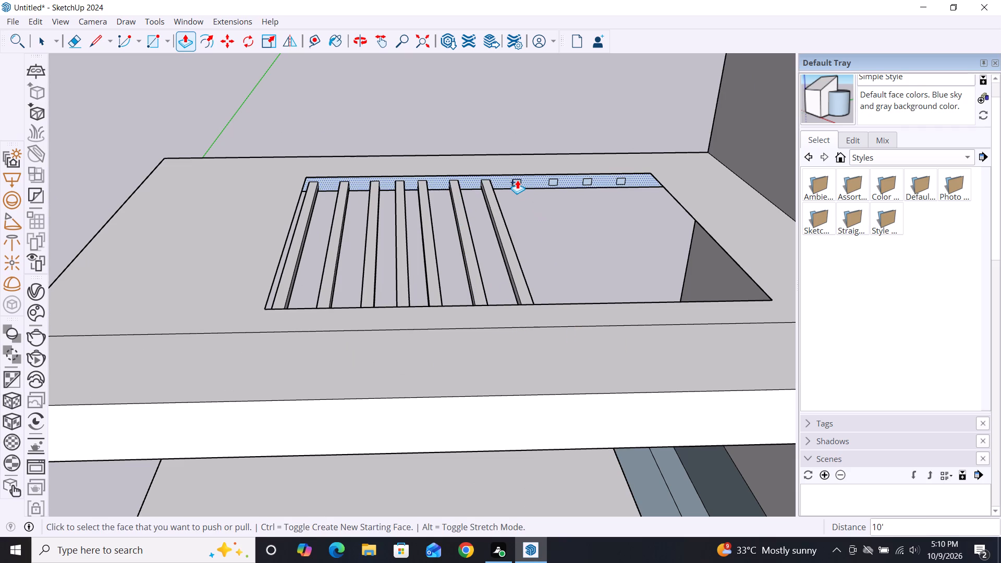
{"action": "left_click", "coordinate": [517, 180]}
{"action": "key", "text": "Escape"}
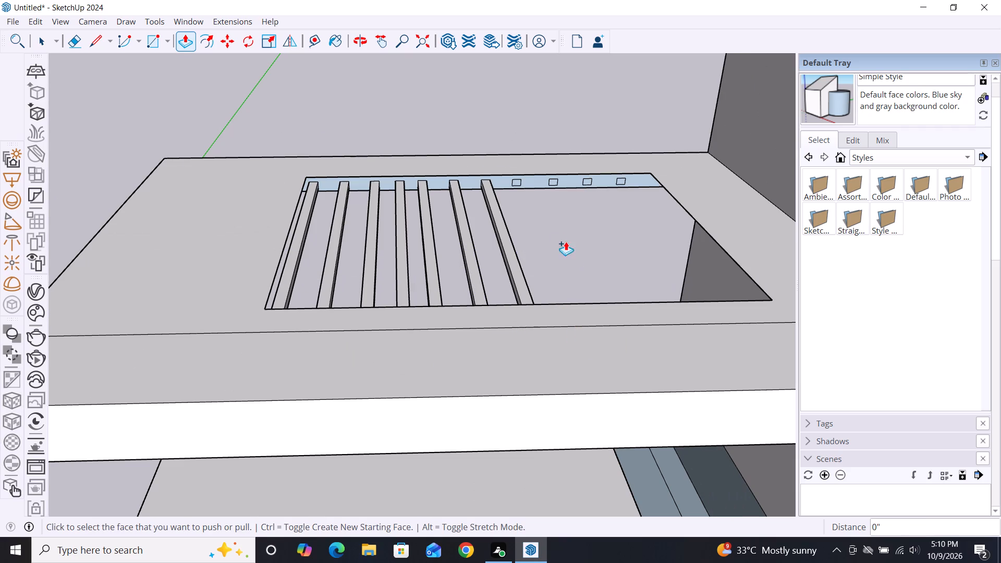
{"action": "left_click", "coordinate": [518, 181]}
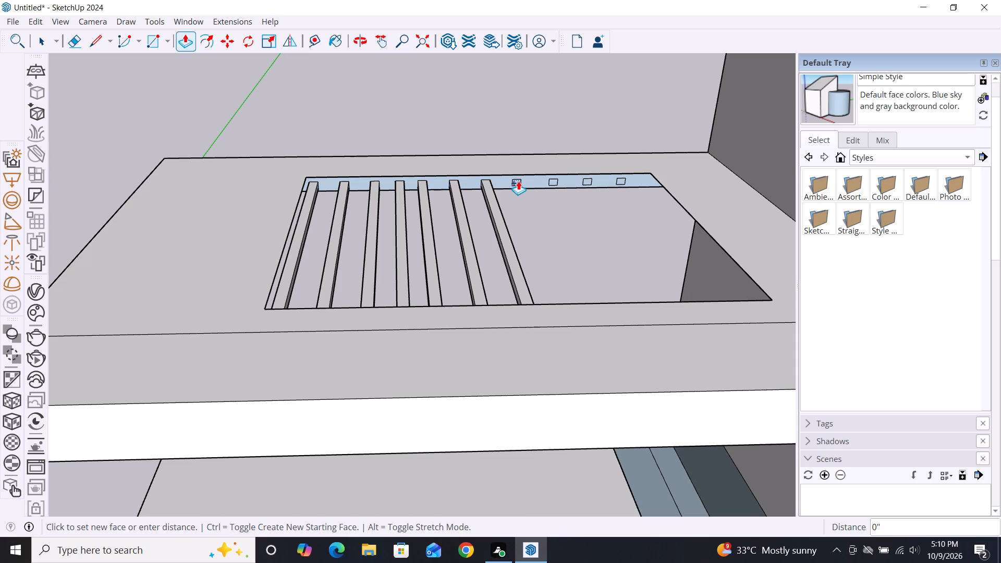
{"action": "left_click", "coordinate": [620, 322]}
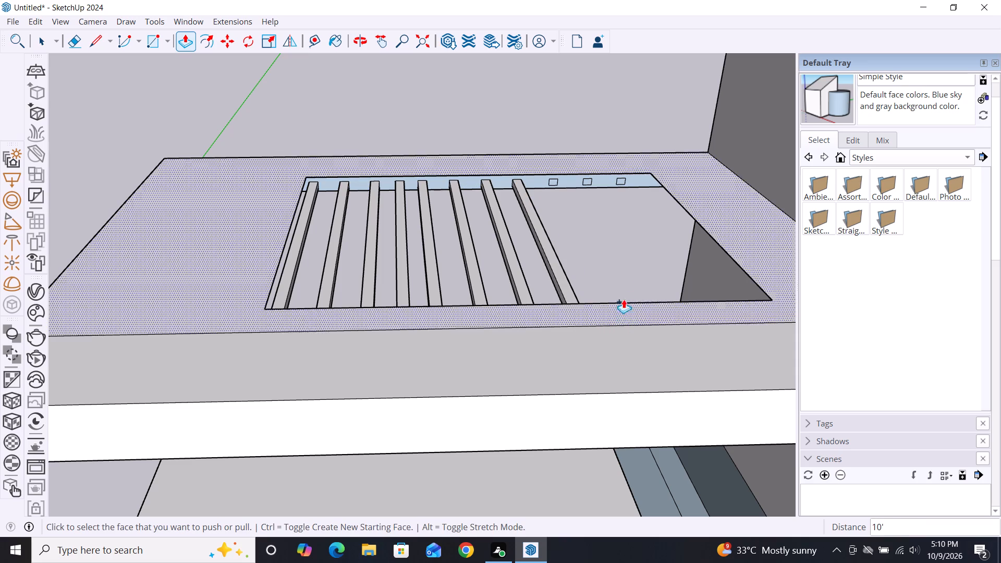
Push/Pull the ninth rectangle about 8' 11" across the opening, and the tenth and eleventh to the opening's opposite side.
{"action": "left_click", "coordinate": [554, 183]}
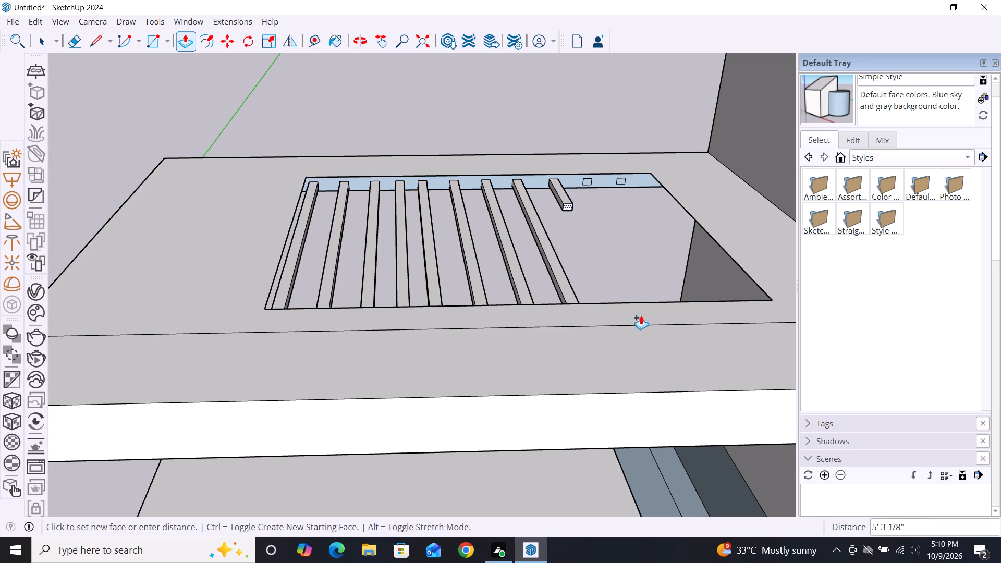
{"action": "left_click", "coordinate": [675, 317]}
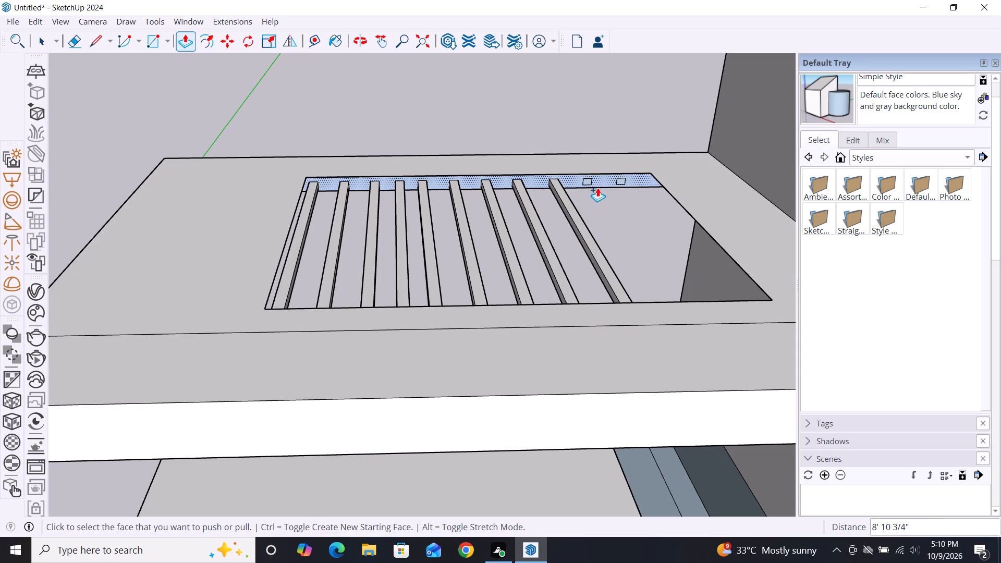
{"action": "left_click", "coordinate": [590, 180]}
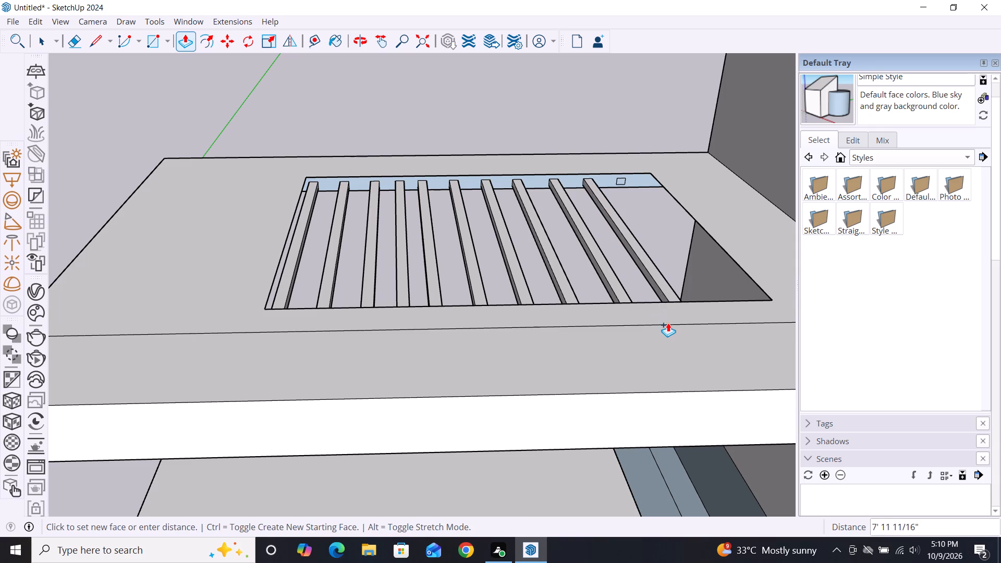
{"action": "left_click", "coordinate": [669, 323]}
{"action": "left_click", "coordinate": [624, 182]}
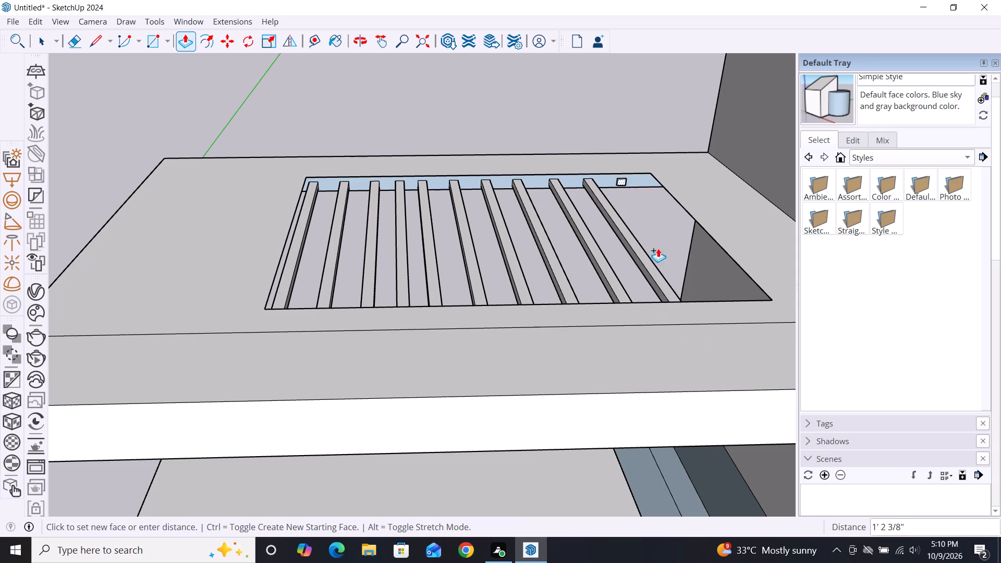
{"action": "left_click", "coordinate": [715, 323]}
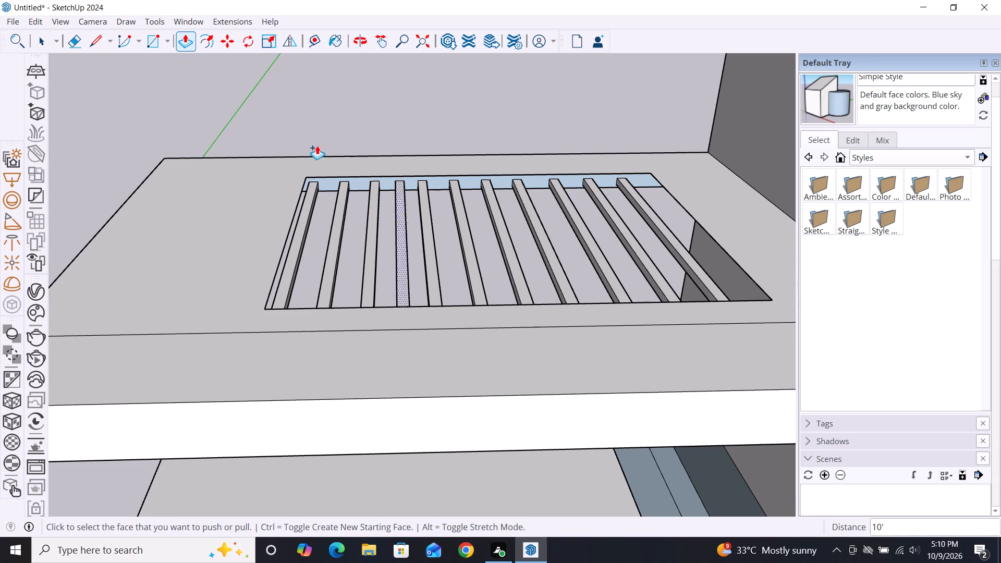
{"action": "scroll", "coordinate": [317, 145], "scroll_direction": "down", "scroll_amount": 7}
{"action": "key", "text": "space"}
Push/Pull the short end of the fifth beam about 1' 6" further, to the slab opening's front edge, working from below.
{"action": "scroll", "coordinate": [360, 179], "scroll_direction": "down", "scroll_amount": 4}
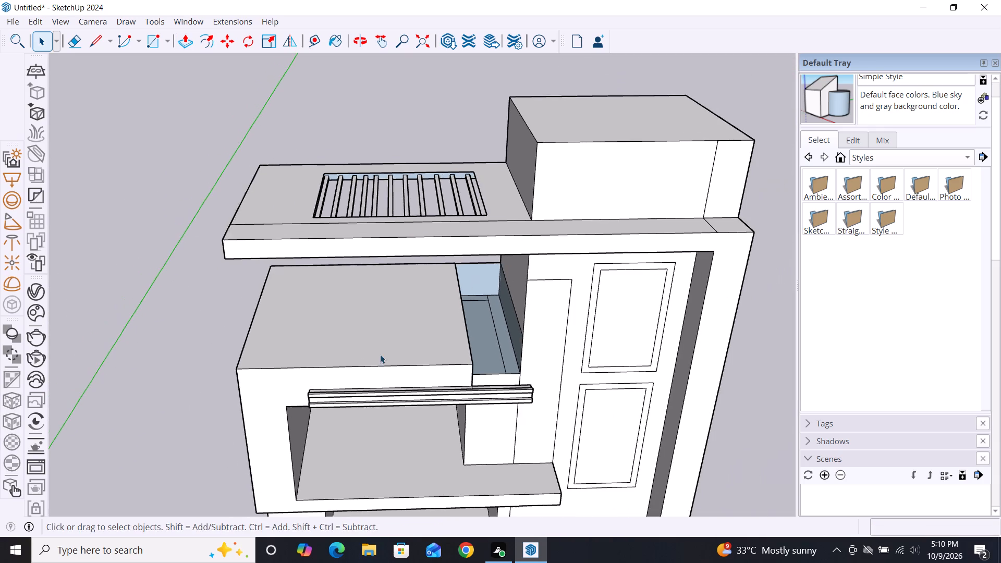
{"action": "middle_click_drag", "start_coordinate": [377, 355], "coordinate": [351, 166]}
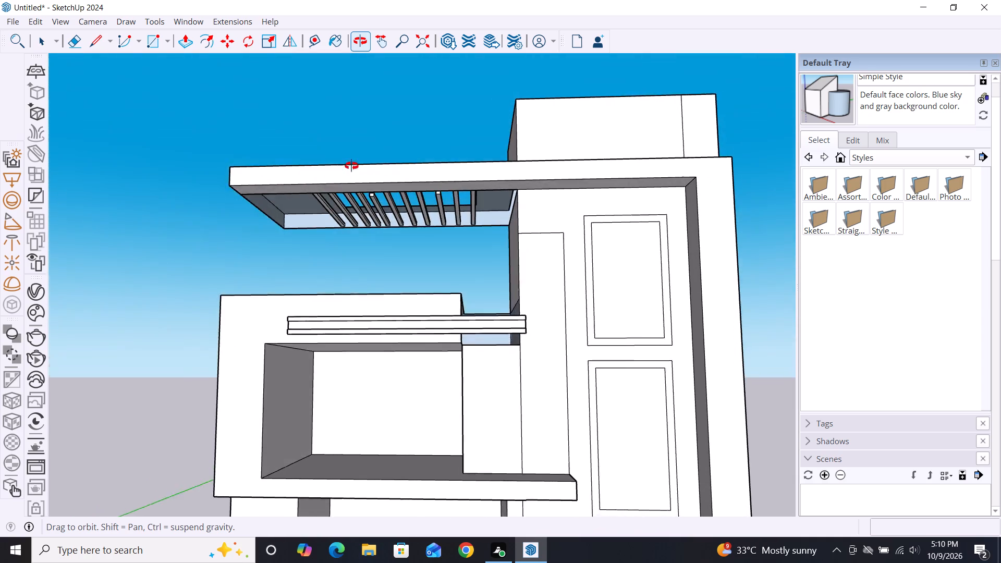
{"action": "middle_click_drag", "start_coordinate": [351, 166], "coordinate": [363, 136]}
{"action": "scroll", "coordinate": [348, 122], "scroll_direction": "down", "scroll_amount": 5}
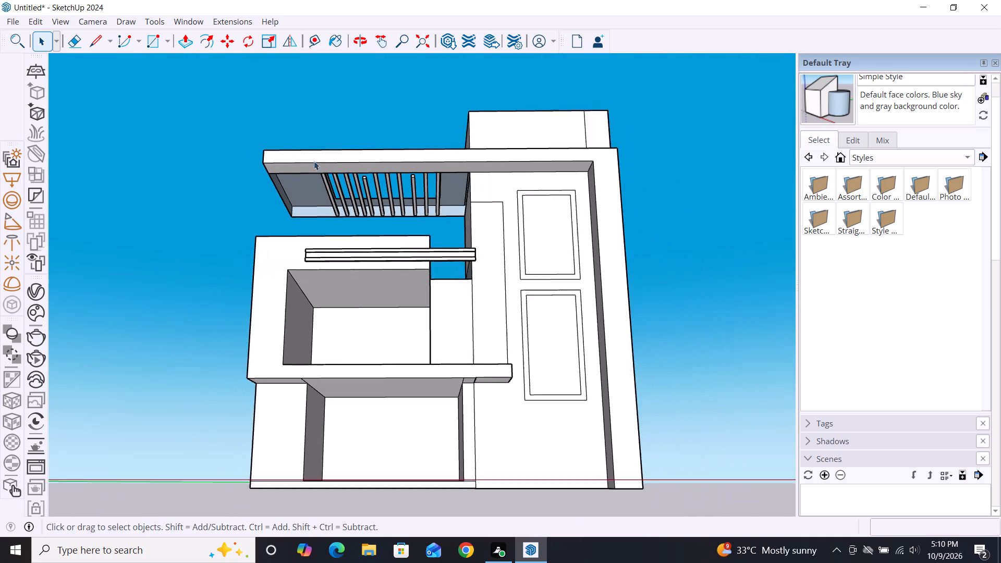
{"action": "scroll", "coordinate": [314, 161], "scroll_direction": "down", "scroll_amount": 1}
{"action": "middle_click_drag", "start_coordinate": [398, 310], "coordinate": [410, 360]}
{"action": "scroll", "coordinate": [359, 177], "scroll_direction": "up", "scroll_amount": 6}
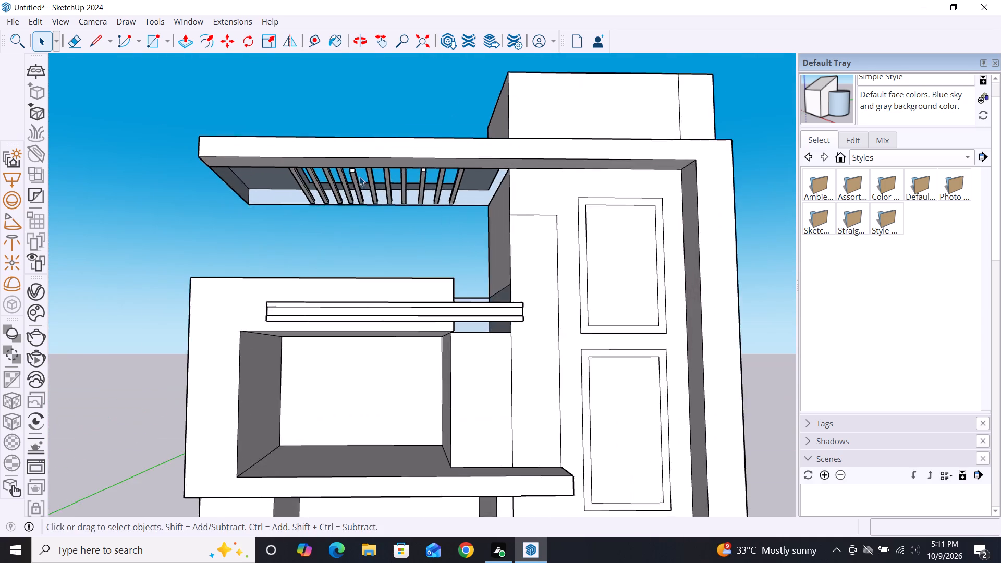
{"action": "scroll", "coordinate": [359, 177], "scroll_direction": "up", "scroll_amount": 3}
{"action": "middle_click_drag", "start_coordinate": [359, 177], "coordinate": [353, 127]}
{"action": "scroll", "coordinate": [365, 168], "scroll_direction": "up", "scroll_amount": 4}
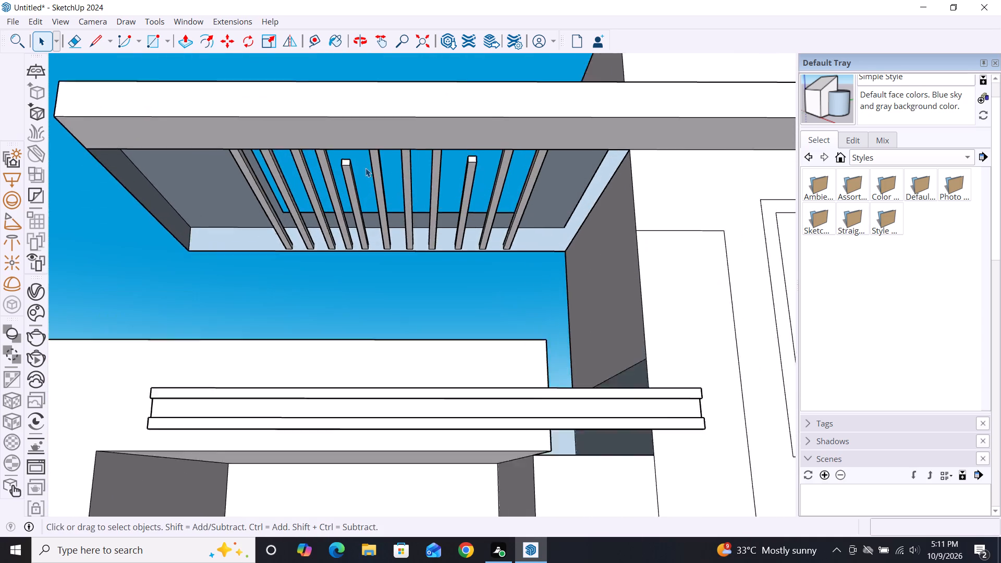
{"action": "scroll", "coordinate": [365, 168], "scroll_direction": "up", "scroll_amount": 5}
{"action": "key", "text": "m"}
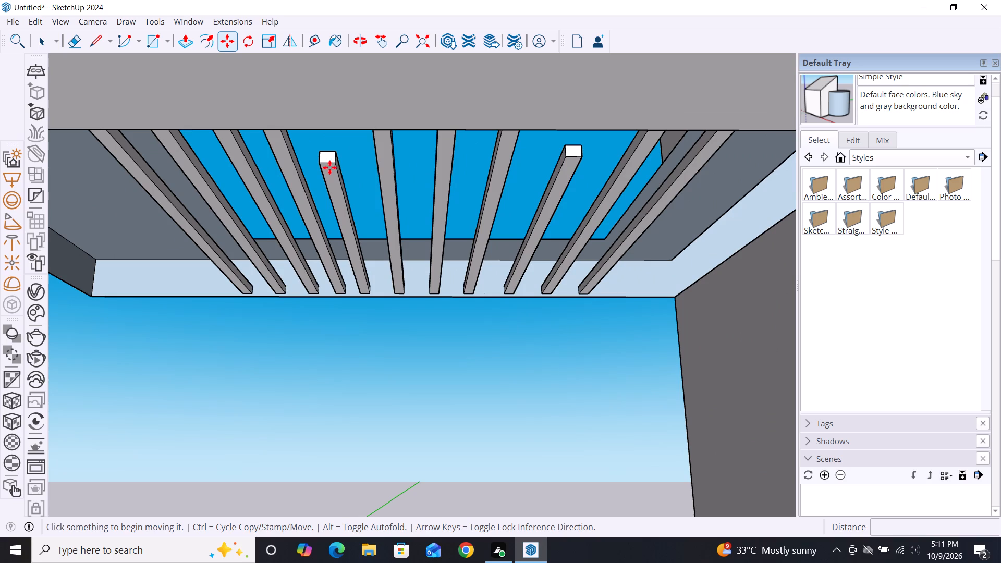
{"action": "key", "text": "space"}
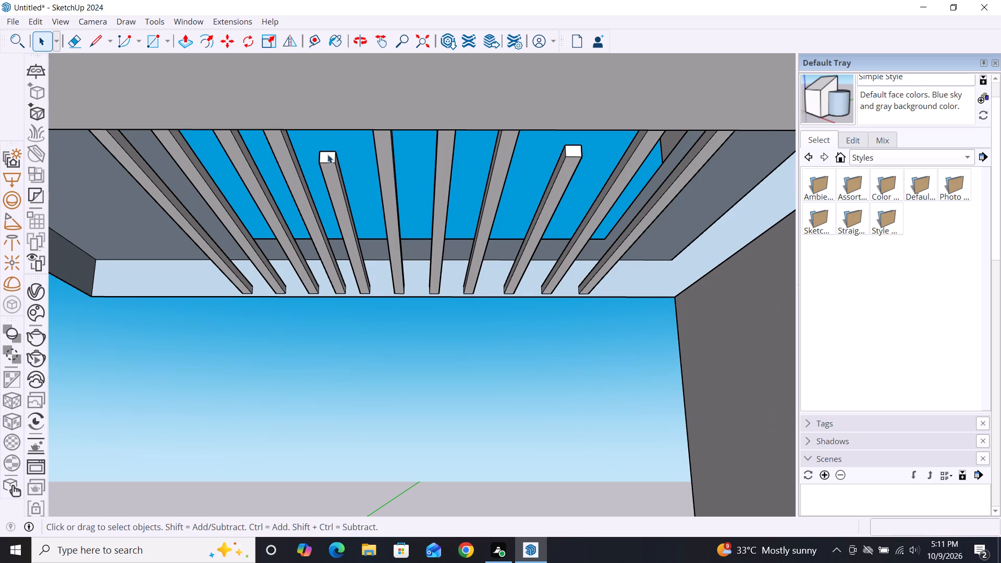
{"action": "key", "text": "p"}
{"action": "left_click", "coordinate": [329, 154]}
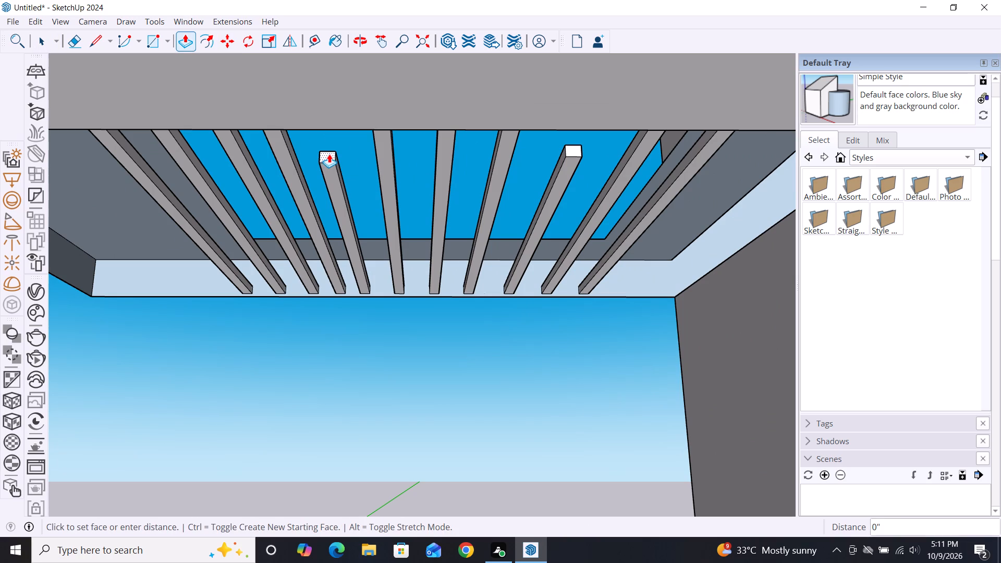
{"action": "scroll", "coordinate": [273, 93], "scroll_direction": "down", "scroll_amount": 1}
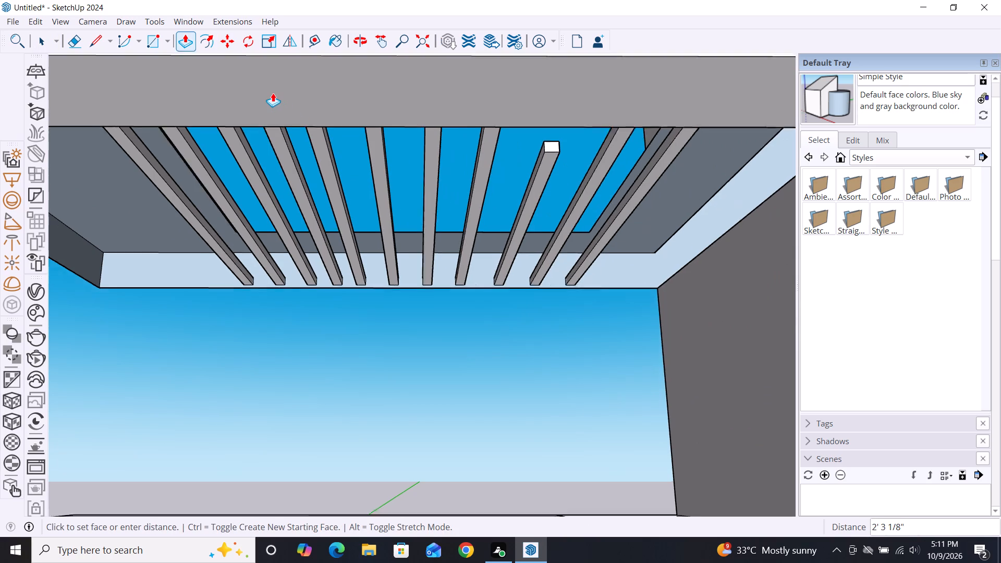
{"action": "scroll", "coordinate": [273, 93], "scroll_direction": "down", "scroll_amount": 4}
{"action": "scroll", "coordinate": [344, 186], "scroll_direction": "down", "scroll_amount": 6}
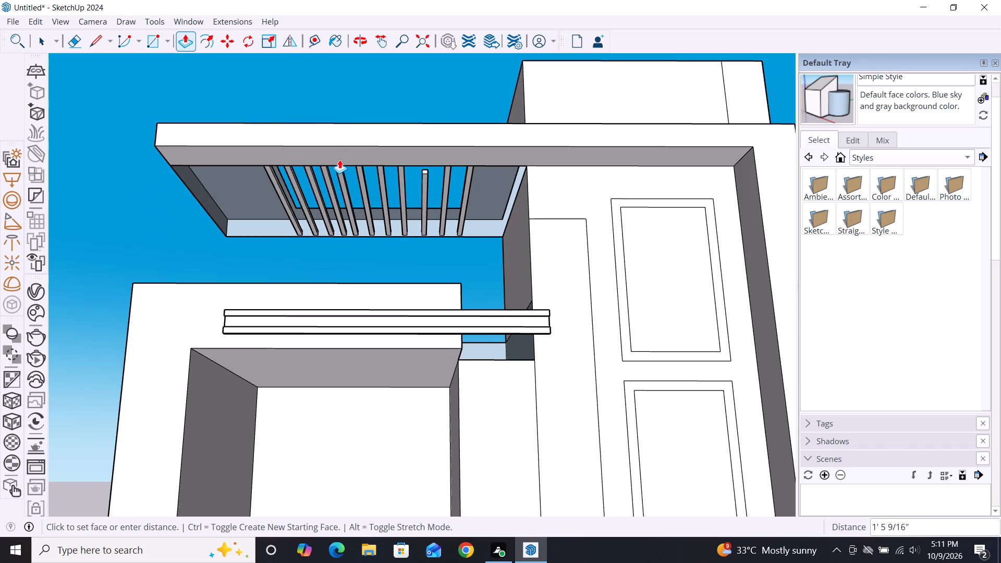
{"action": "left_click", "coordinate": [339, 160]}
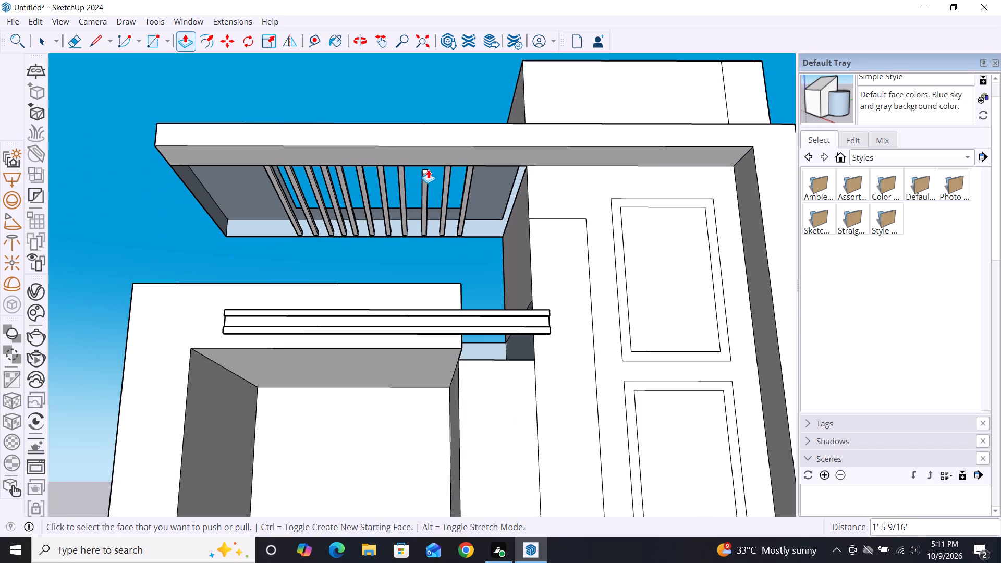
Push/Pull the short end of the ninth beam about 2' further, to the slab opening's front edge.
{"action": "left_click", "coordinate": [428, 169]}
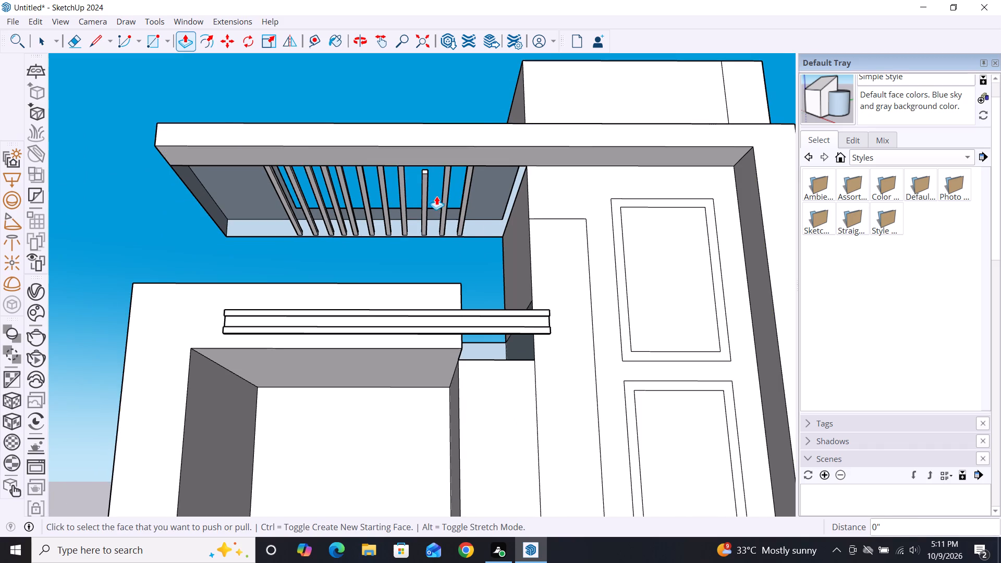
{"action": "scroll", "coordinate": [436, 201], "scroll_direction": "up", "scroll_amount": 9}
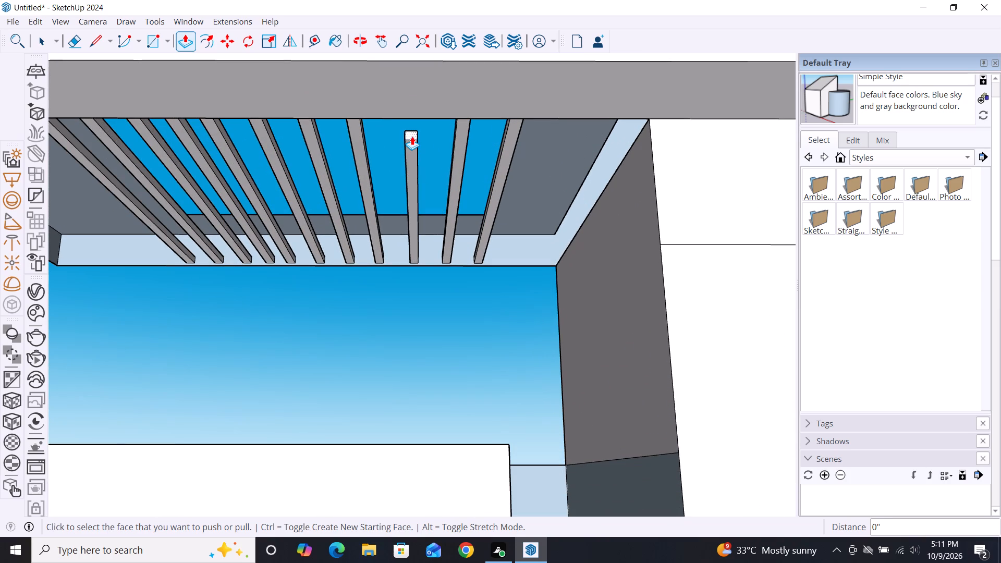
{"action": "left_click", "coordinate": [412, 136]}
{"action": "scroll", "coordinate": [400, 164], "scroll_direction": "down", "scroll_amount": 4}
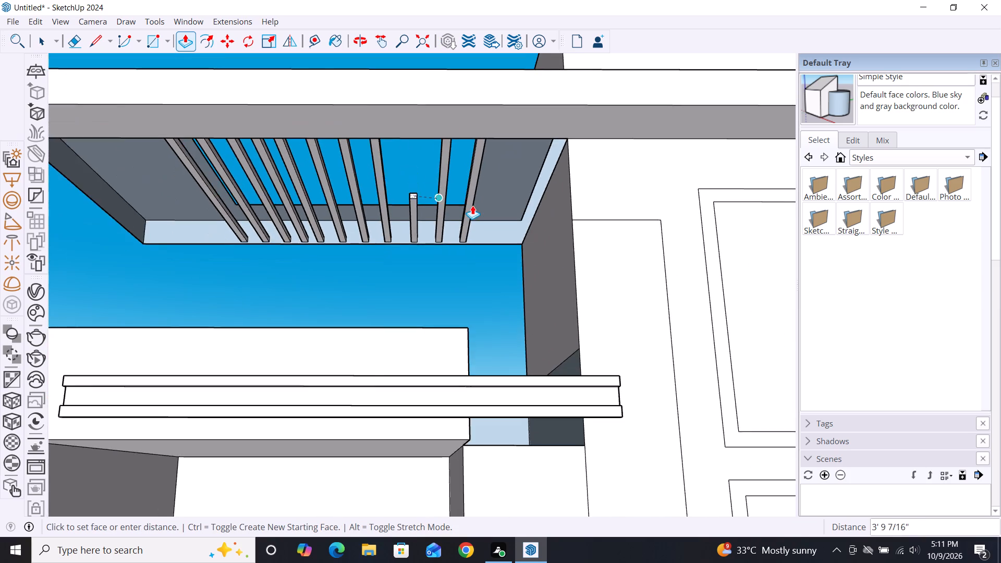
{"action": "scroll", "coordinate": [472, 205], "scroll_direction": "down", "scroll_amount": 3}
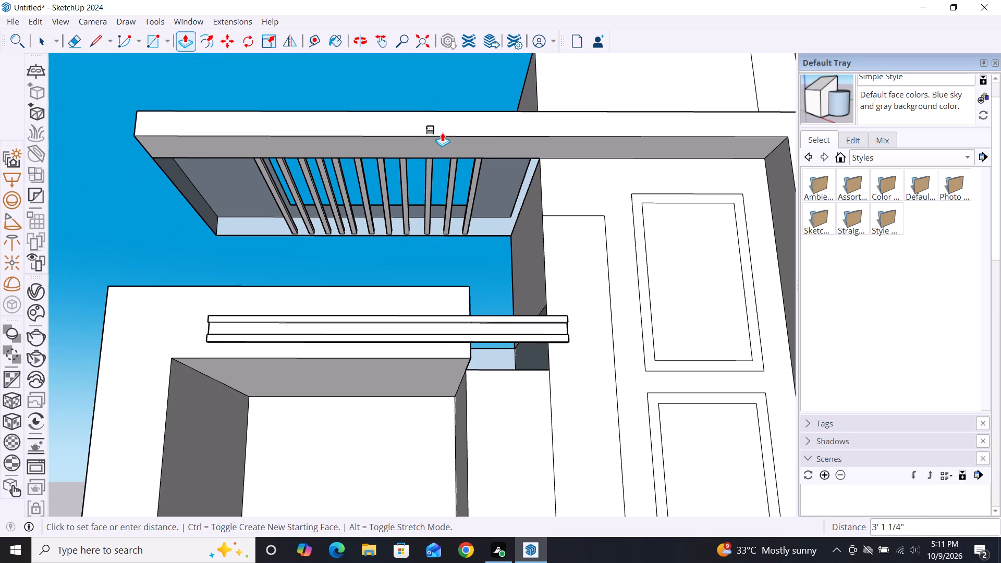
{"action": "left_click", "coordinate": [458, 147]}
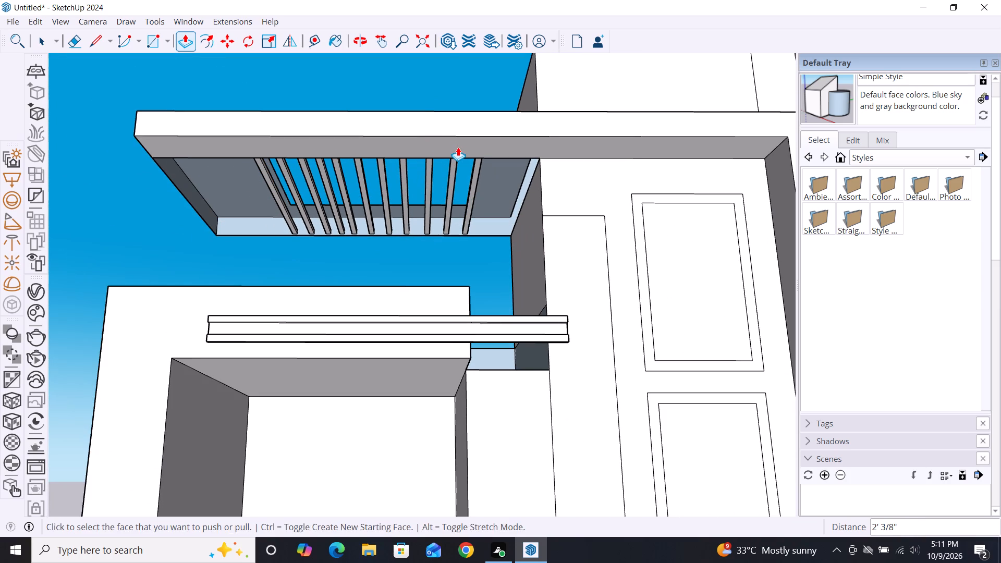
{"action": "key", "text": "space"}
Examine the whole building from below, above, the front and the sides, including the tower's front wall.
{"action": "scroll", "coordinate": [350, 122], "scroll_direction": "down", "scroll_amount": 4}
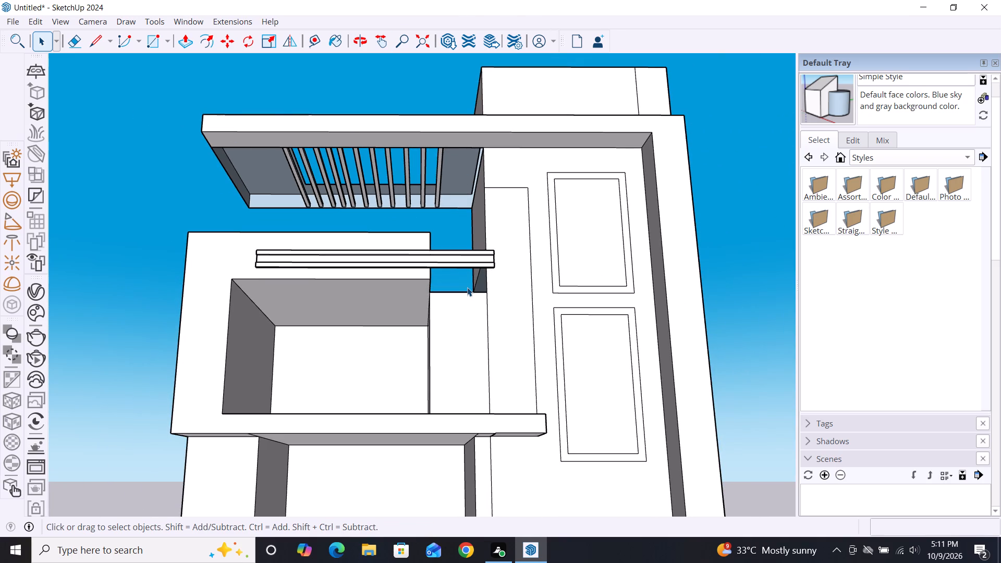
{"action": "scroll", "coordinate": [666, 268], "scroll_direction": "down", "scroll_amount": 1}
{"action": "scroll", "coordinate": [620, 296], "scroll_direction": "down", "scroll_amount": 1}
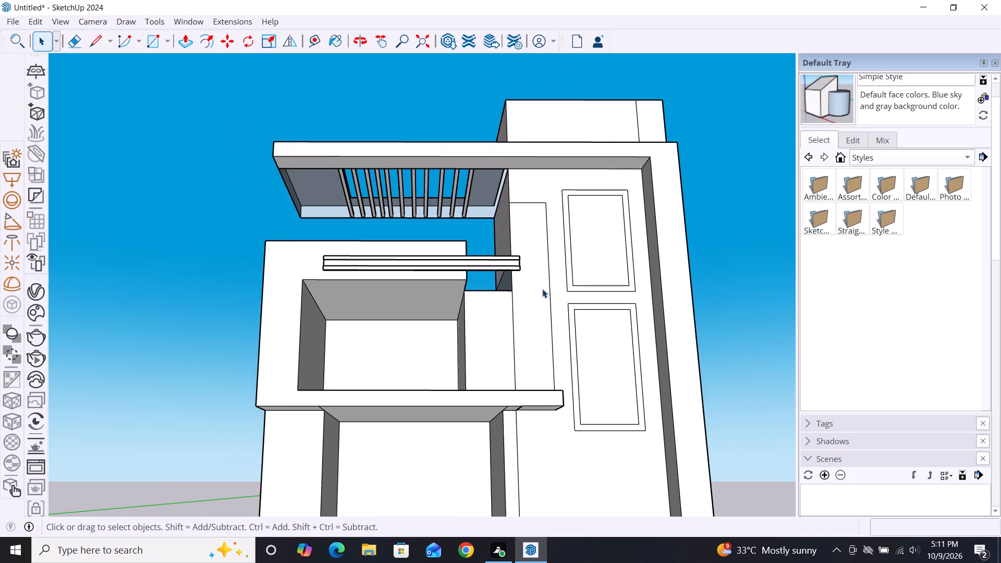
{"action": "scroll", "coordinate": [542, 289], "scroll_direction": "down", "scroll_amount": 2}
{"action": "scroll", "coordinate": [489, 216], "scroll_direction": "down", "scroll_amount": 2}
{"action": "middle_click_drag", "start_coordinate": [484, 216], "coordinate": [519, 400]}
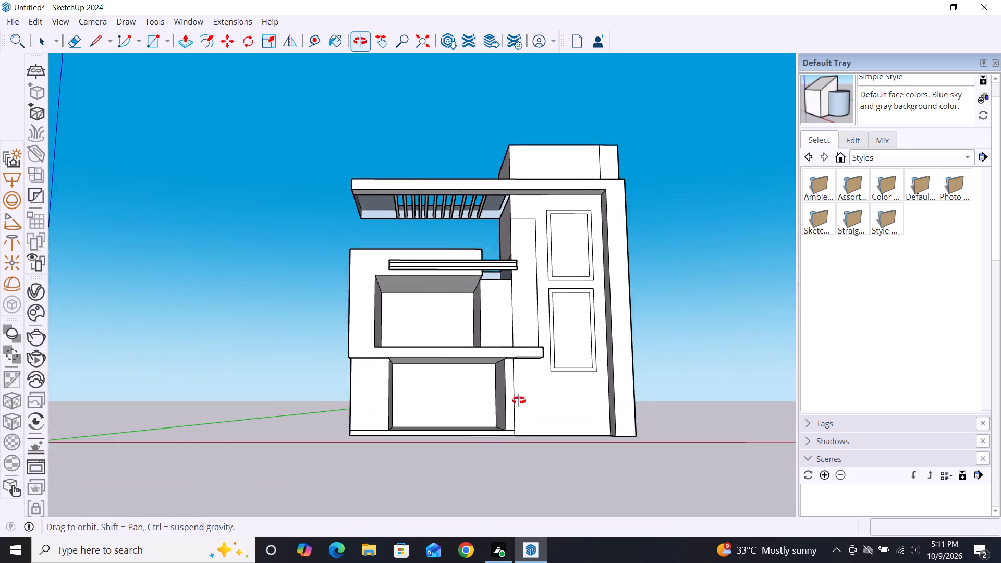
{"action": "middle_click_drag", "start_coordinate": [519, 400], "coordinate": [440, 415]}
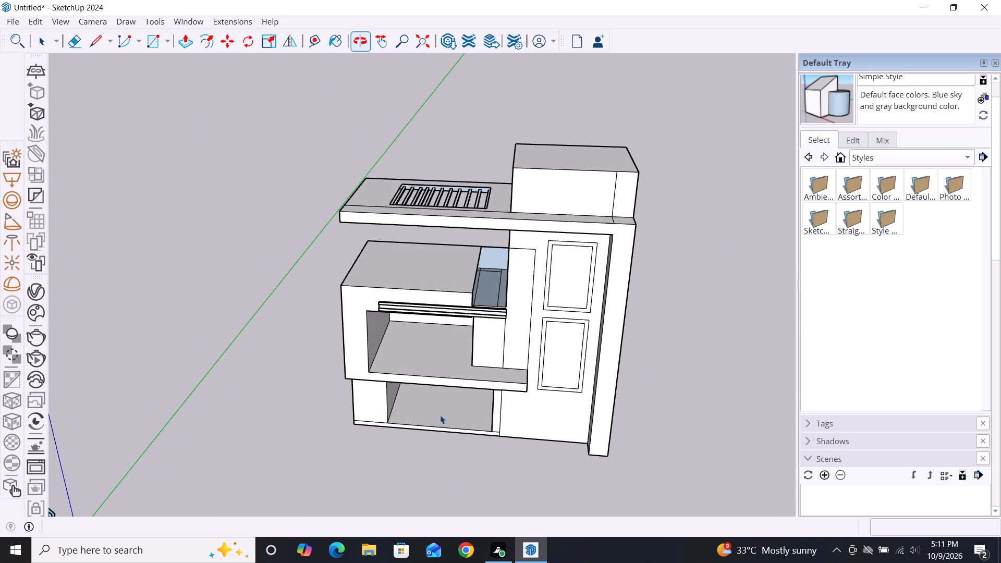
{"action": "scroll", "coordinate": [474, 334], "scroll_direction": "down", "scroll_amount": 2}
{"action": "middle_click_drag", "start_coordinate": [475, 387], "coordinate": [519, 245]}
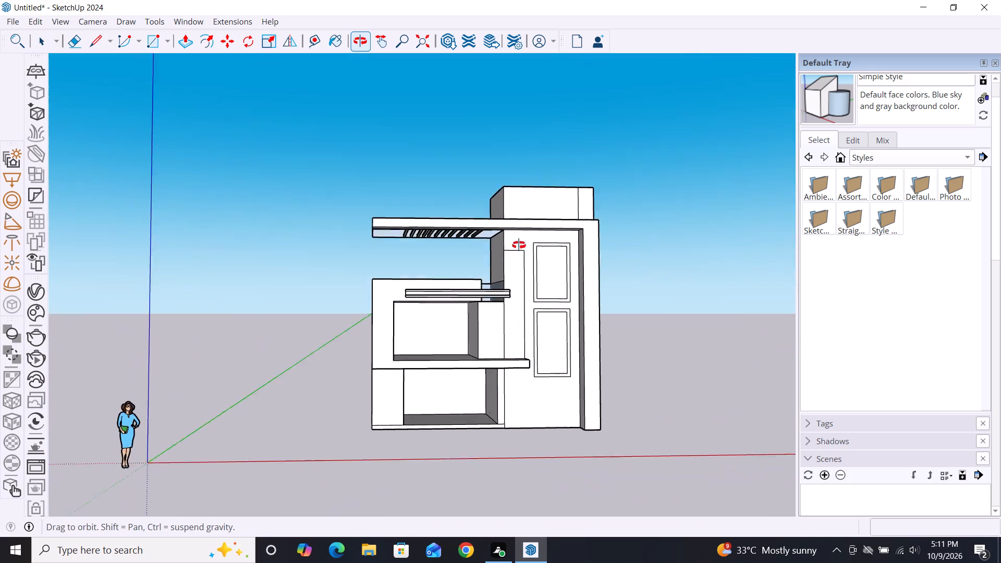
{"action": "middle_click_drag", "start_coordinate": [519, 245], "coordinate": [503, 242]}
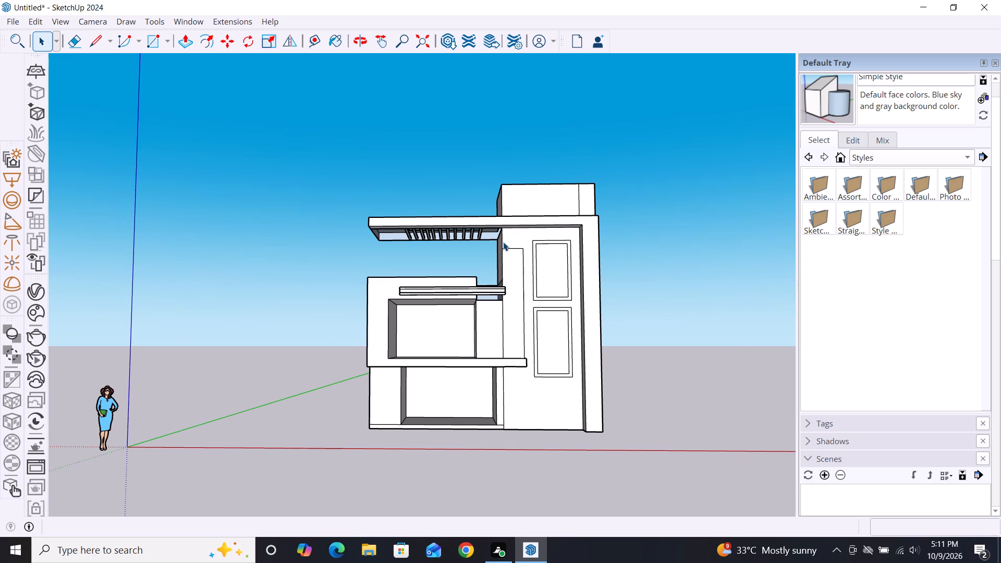
{"action": "double_click", "coordinate": [689, 276]}
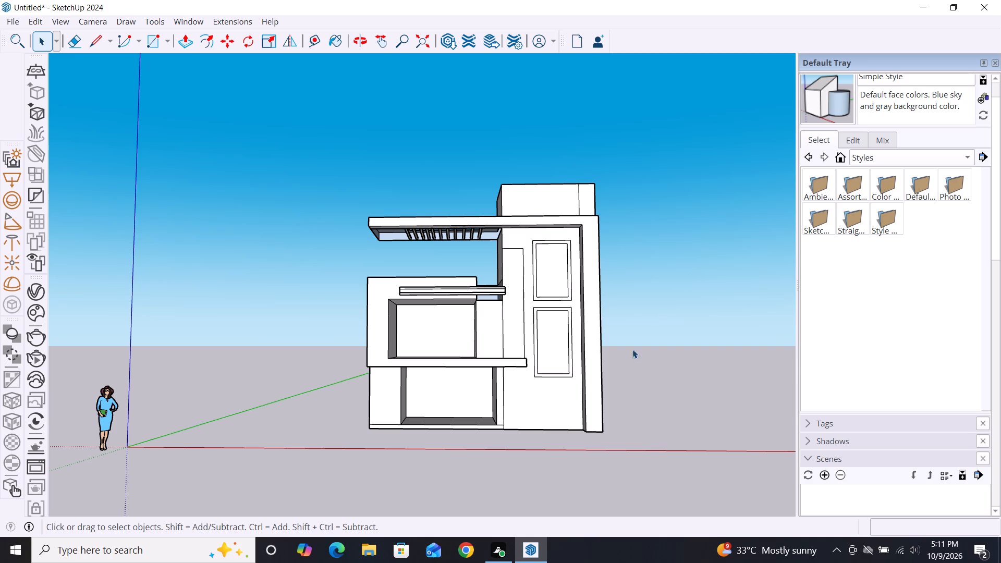
{"action": "scroll", "coordinate": [540, 357], "scroll_direction": "up", "scroll_amount": 10}
{"action": "middle_click_drag", "start_coordinate": [516, 403], "coordinate": [396, 433]}
{"action": "scroll", "coordinate": [444, 384], "scroll_direction": "up", "scroll_amount": 3}
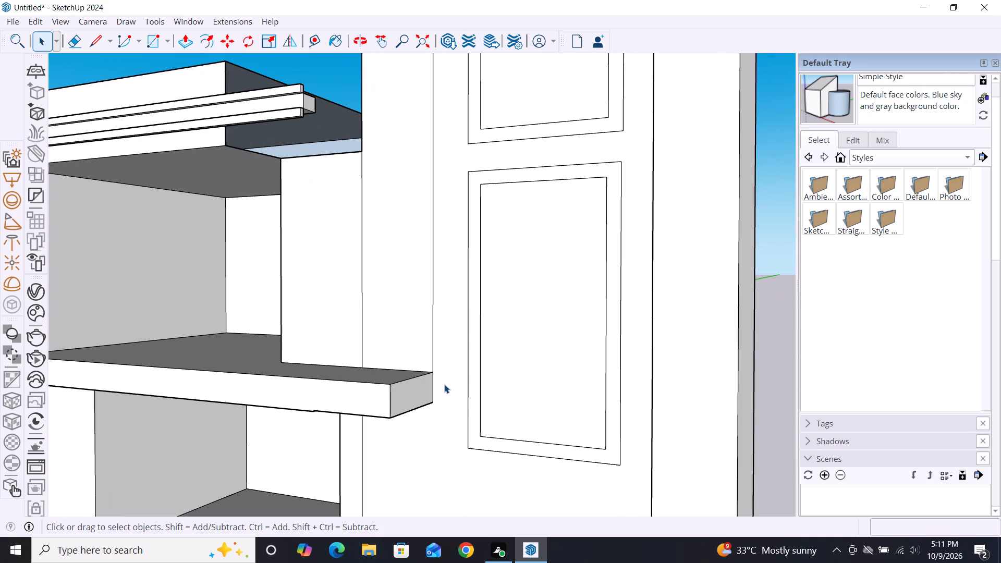
{"action": "scroll", "coordinate": [433, 373], "scroll_direction": "down", "scroll_amount": 8}
{"action": "scroll", "coordinate": [448, 426], "scroll_direction": "down", "scroll_amount": 3}
{"action": "middle_click_drag", "start_coordinate": [451, 436], "coordinate": [703, 382]}
{"action": "scroll", "coordinate": [580, 353], "scroll_direction": "down", "scroll_amount": 2}
{"action": "middle_click", "coordinate": [587, 395]}
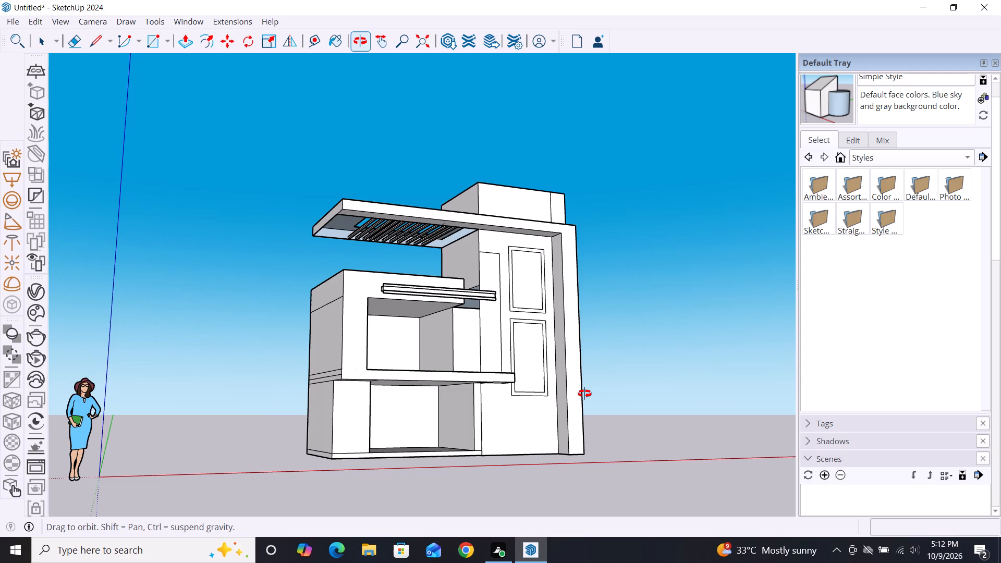
{"action": "scroll", "coordinate": [796, 251], "scroll_direction": "down", "scroll_amount": 2}
Push/Pull the border of the upper framed panel outward from the tower's front wall.
{"action": "middle_click_drag", "start_coordinate": [716, 322], "coordinate": [570, 388]}
{"action": "scroll", "coordinate": [567, 317], "scroll_direction": "up", "scroll_amount": 6}
{"action": "key", "text": "p"}
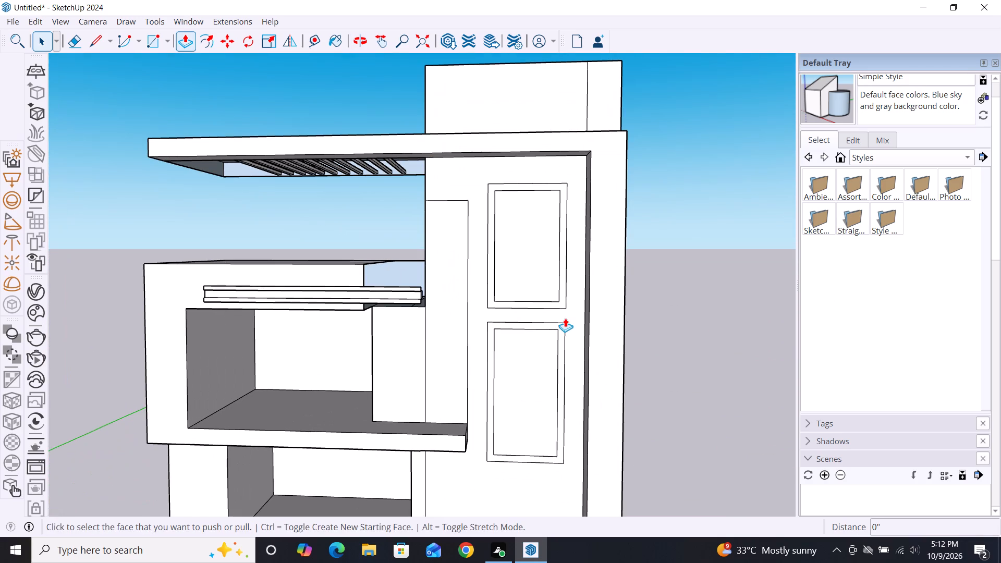
{"action": "left_click", "coordinate": [564, 298]}
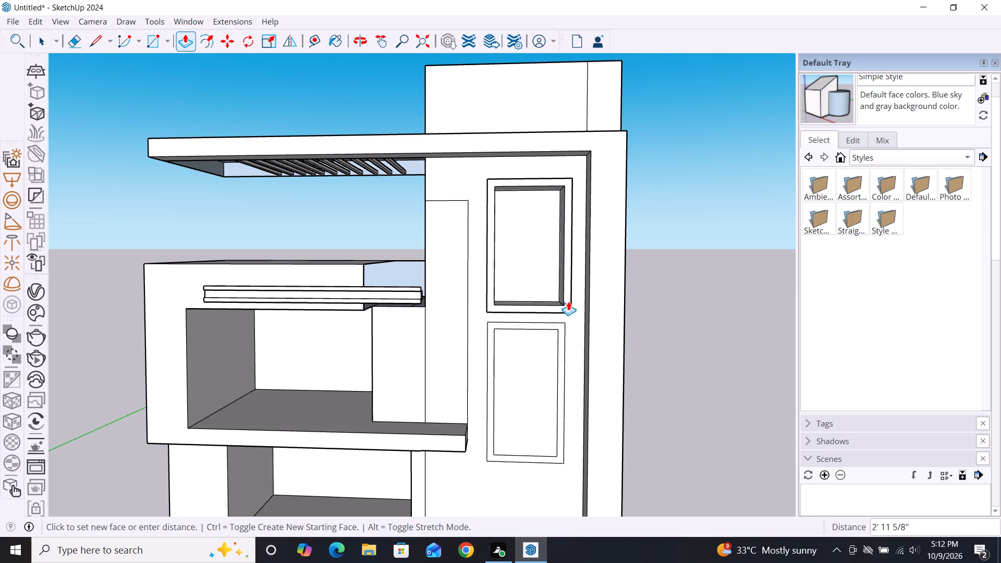
{"action": "left_click", "coordinate": [568, 299]}
{"action": "key", "text": "space"}
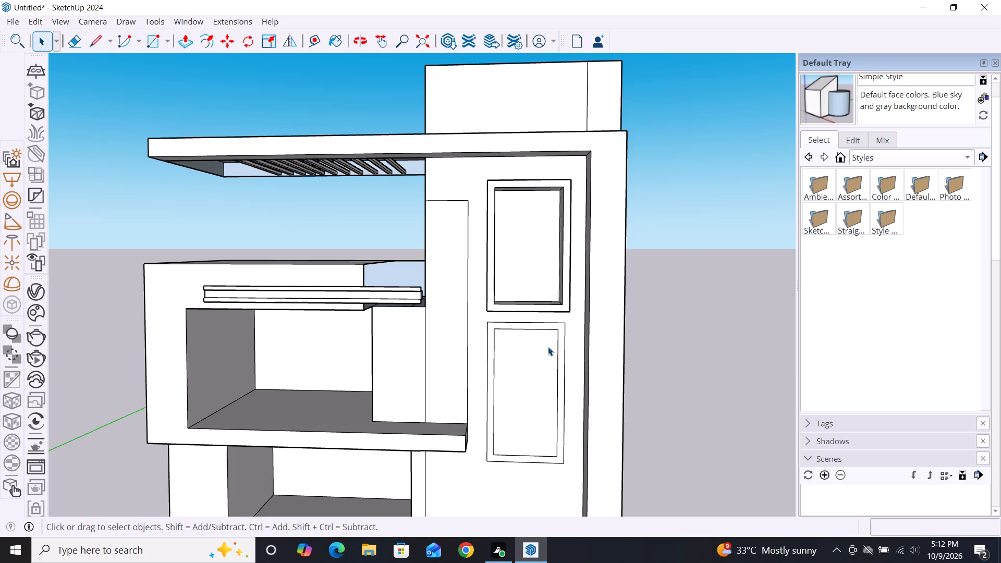
Push/Pull the border of the lower framed panel about 2' 3" outward, level with the upper frame's face.
{"action": "scroll", "coordinate": [548, 347], "scroll_direction": "up", "scroll_amount": 3}
{"action": "key", "text": "p"}
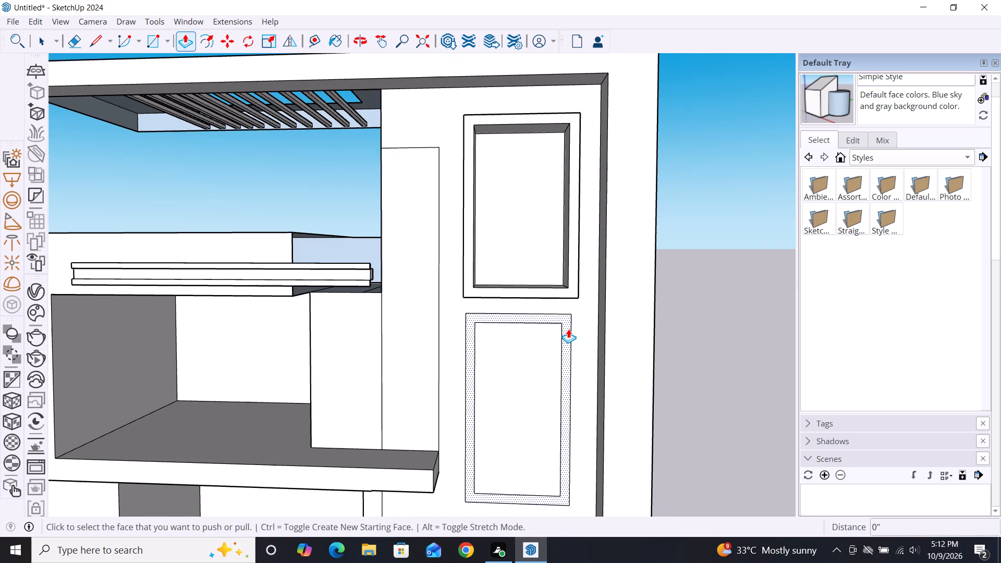
{"action": "left_click", "coordinate": [568, 329]}
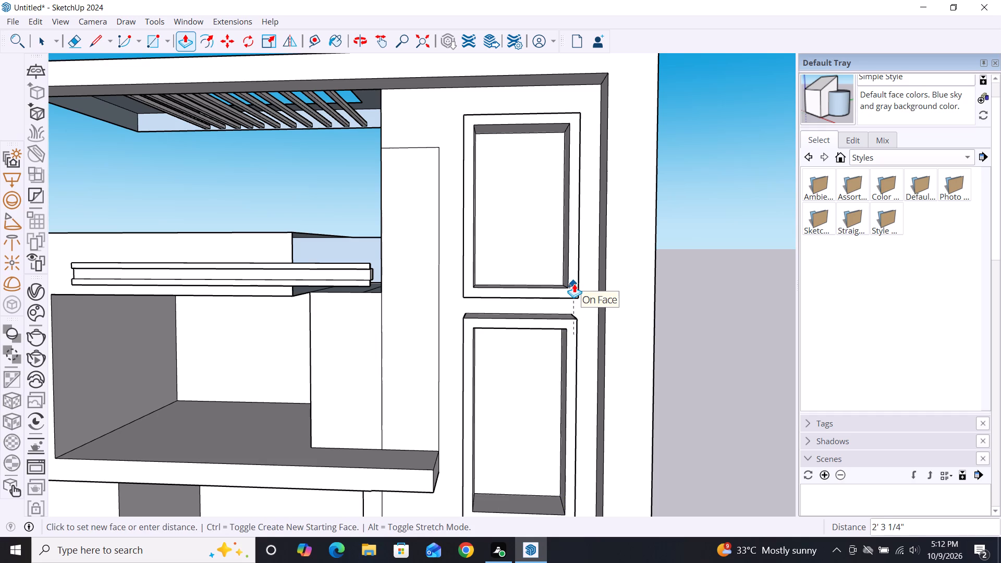
{"action": "left_click", "coordinate": [574, 284]}
{"action": "key", "text": "space"}
Examine the projecting frames, the slab beams and the lower storeys' openings from several angles.
{"action": "scroll", "coordinate": [566, 240], "scroll_direction": "down", "scroll_amount": 5}
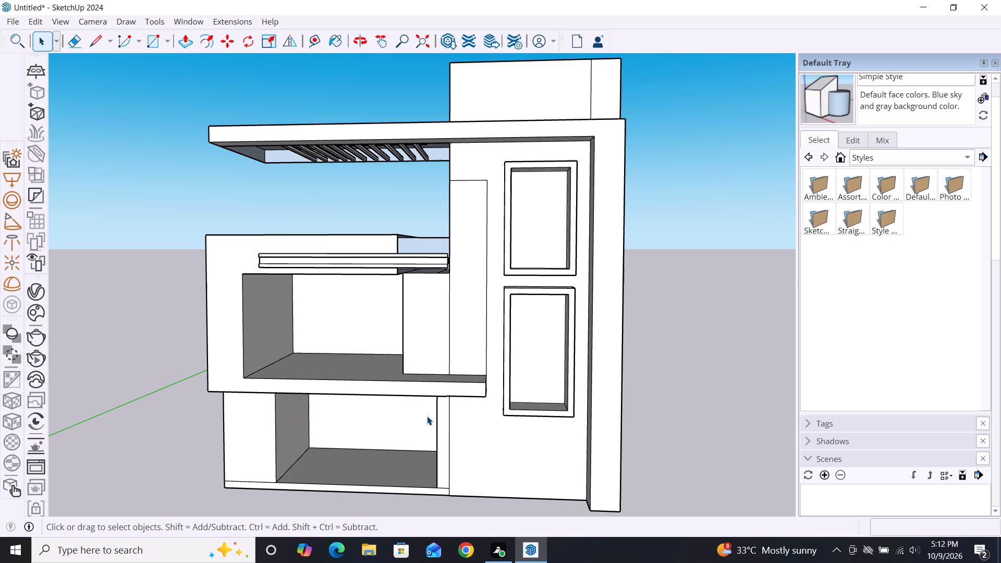
{"action": "middle_click_drag", "start_coordinate": [427, 416], "coordinate": [522, 395]}
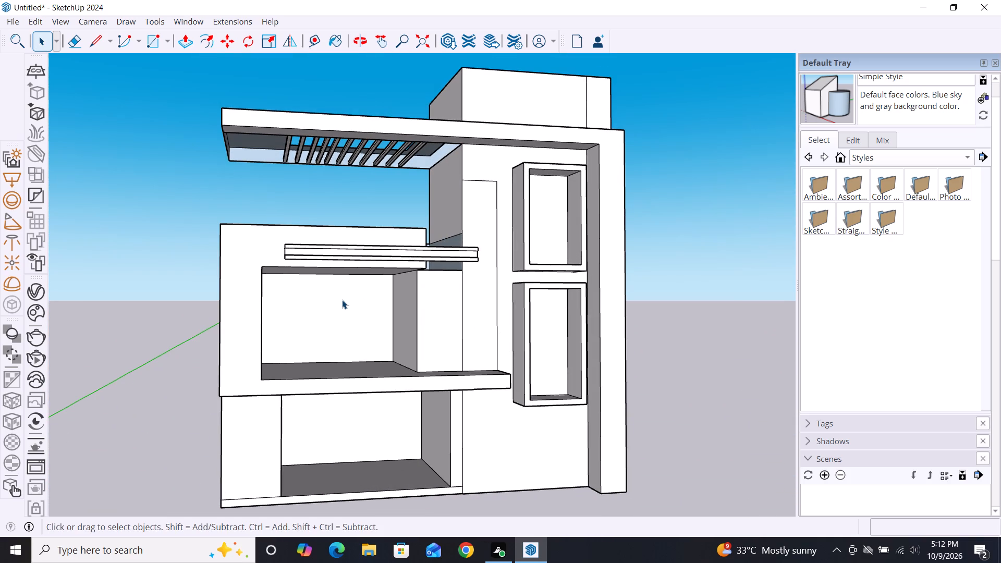
{"action": "scroll", "coordinate": [462, 236], "scroll_direction": "down", "scroll_amount": 2}
{"action": "middle_click_drag", "start_coordinate": [314, 129], "coordinate": [343, 68]}
{"action": "middle_click_drag", "start_coordinate": [356, 177], "coordinate": [370, 78]}
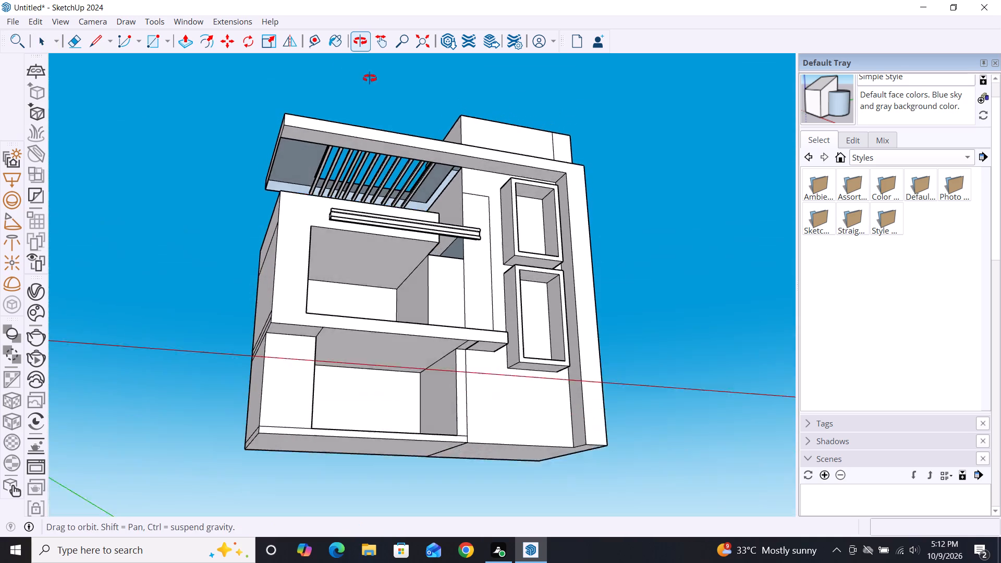
{"action": "middle_click_drag", "start_coordinate": [370, 78], "coordinate": [304, 269]}
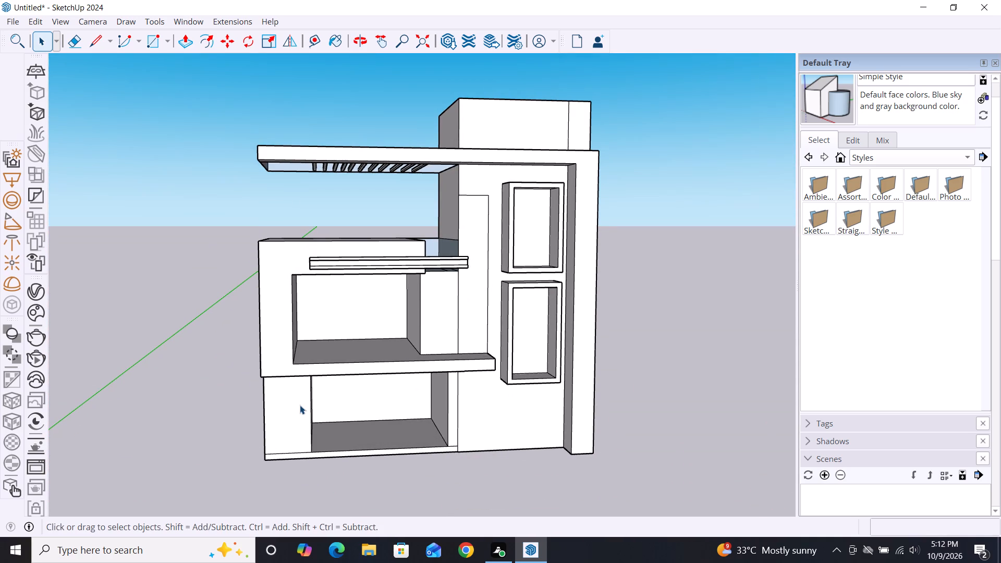
{"action": "middle_click_drag", "start_coordinate": [300, 405], "coordinate": [309, 379]}
{"action": "scroll", "coordinate": [309, 379], "scroll_direction": "up", "scroll_amount": 9}
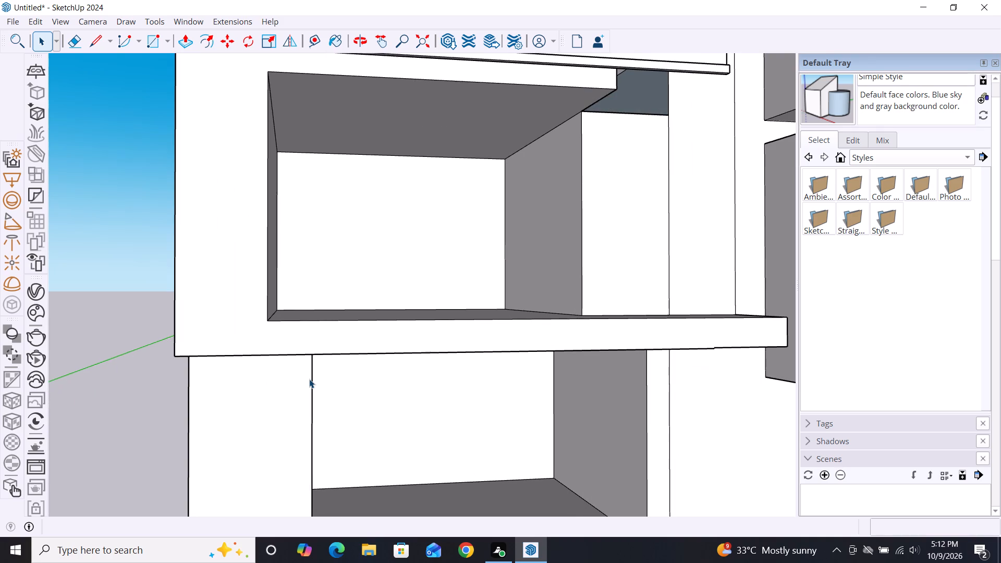
Examine the ground-floor opening and the wall pier beside it, below the projecting slab.
{"action": "middle_click_drag", "start_coordinate": [309, 379], "coordinate": [287, 310]}
{"action": "scroll", "coordinate": [318, 269], "scroll_direction": "down", "scroll_amount": 2}
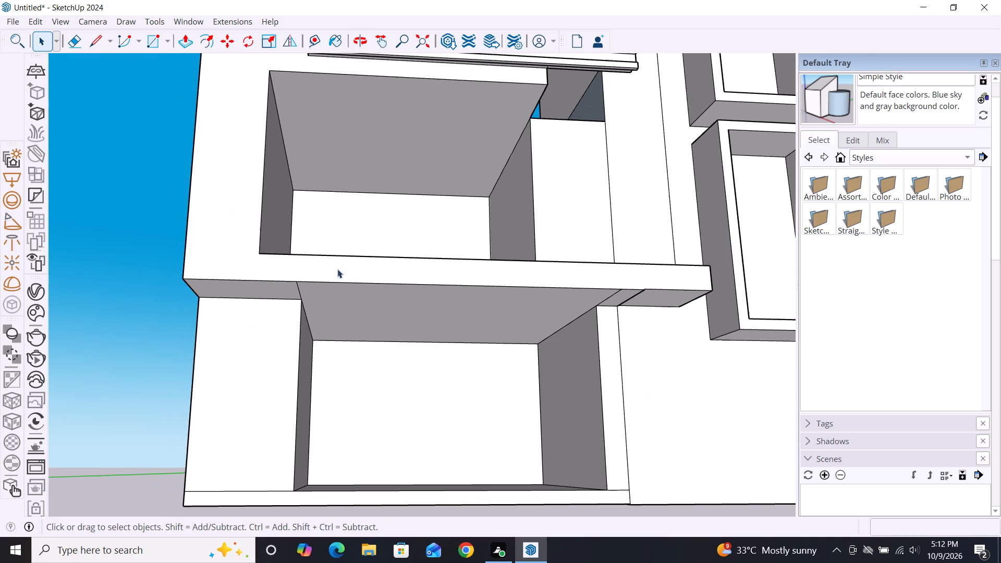
{"action": "scroll", "coordinate": [445, 378], "scroll_direction": "down", "scroll_amount": 2}
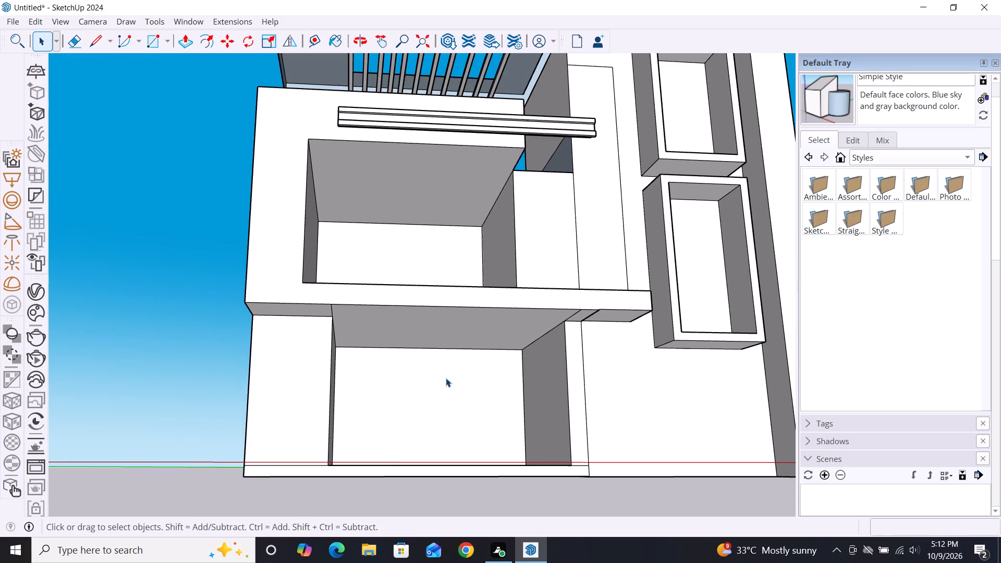
{"action": "middle_click_drag", "start_coordinate": [446, 378], "coordinate": [448, 385]}
{"action": "scroll", "coordinate": [302, 334], "scroll_direction": "up", "scroll_amount": 1}
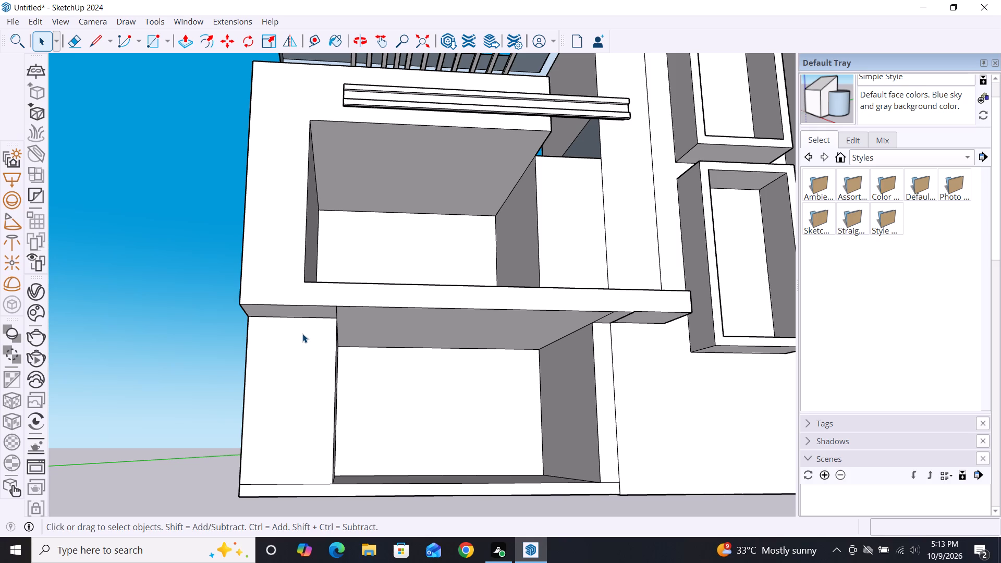
{"action": "scroll", "coordinate": [329, 335], "scroll_direction": "up", "scroll_amount": 5}
{"action": "scroll", "coordinate": [329, 310], "scroll_direction": "down", "scroll_amount": 2}
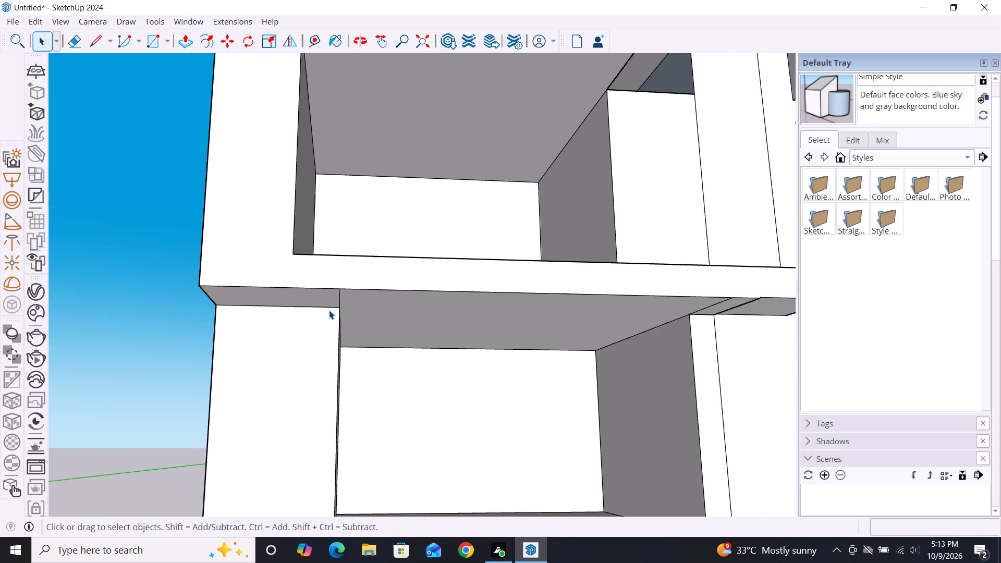
{"action": "scroll", "coordinate": [329, 310], "scroll_direction": "down", "scroll_amount": 1}
Draw a full-width rectangular strip about 5 1/2" high and 3' 9 1/2" wide at the top of the ground-floor pier's front face.
{"action": "middle_click_drag", "start_coordinate": [337, 386], "coordinate": [361, 439]}
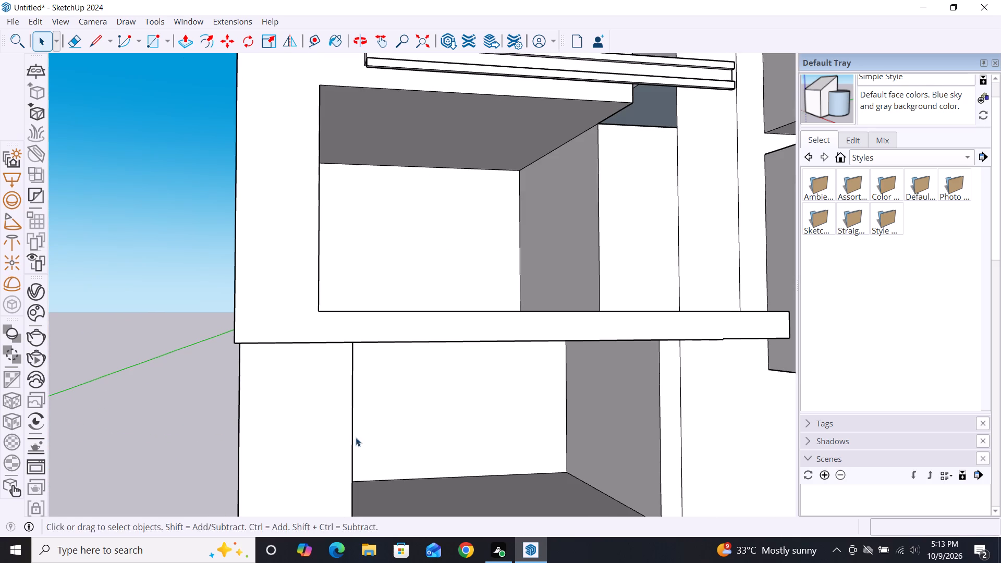
{"action": "middle_click_drag", "start_coordinate": [356, 437], "coordinate": [352, 354]}
{"action": "scroll", "coordinate": [356, 356], "scroll_direction": "up", "scroll_amount": 2}
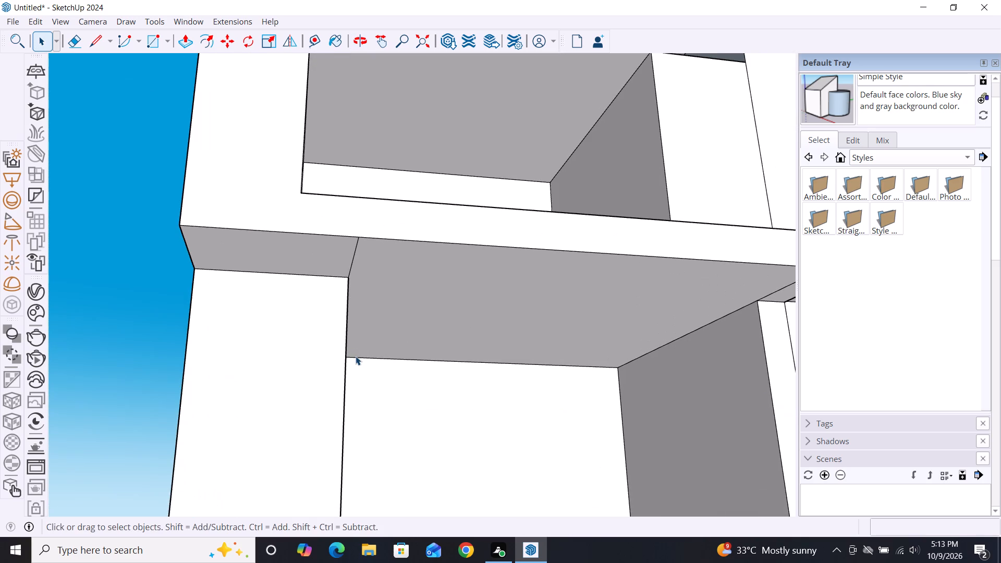
{"action": "key", "text": "r"}
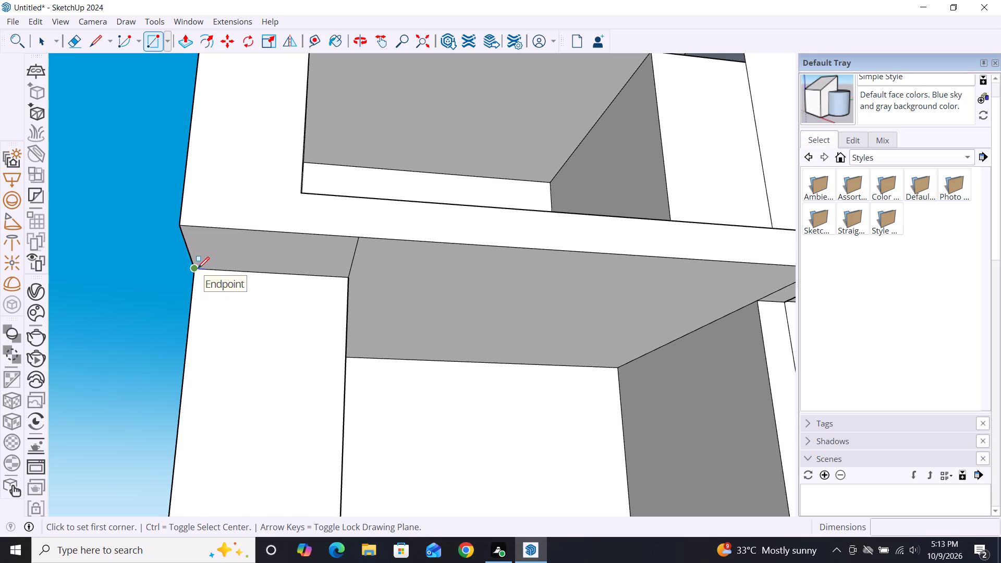
{"action": "left_click_drag", "start_coordinate": [199, 268], "coordinate": [199, 274]}
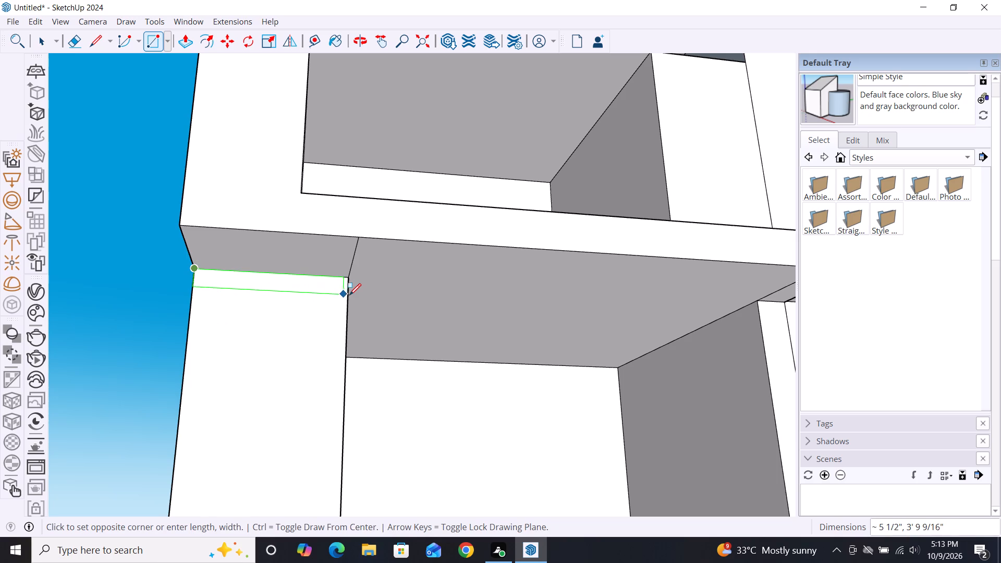
{"action": "left_click", "coordinate": [345, 295]}
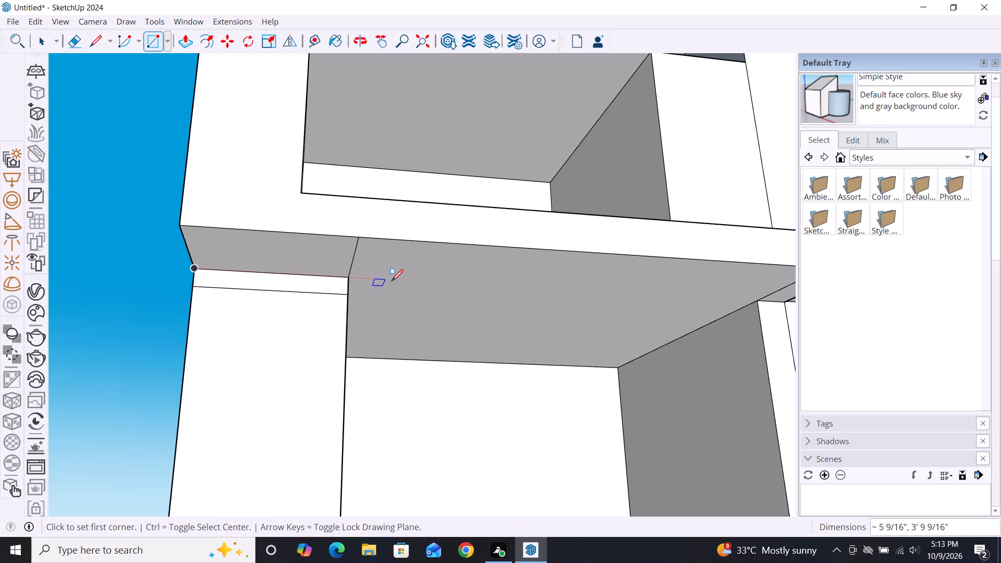
{"action": "key", "text": "space"}
Make the strip's face and edges at the top of the pier into a group.
{"action": "scroll", "coordinate": [392, 298], "scroll_direction": "down", "scroll_amount": 4}
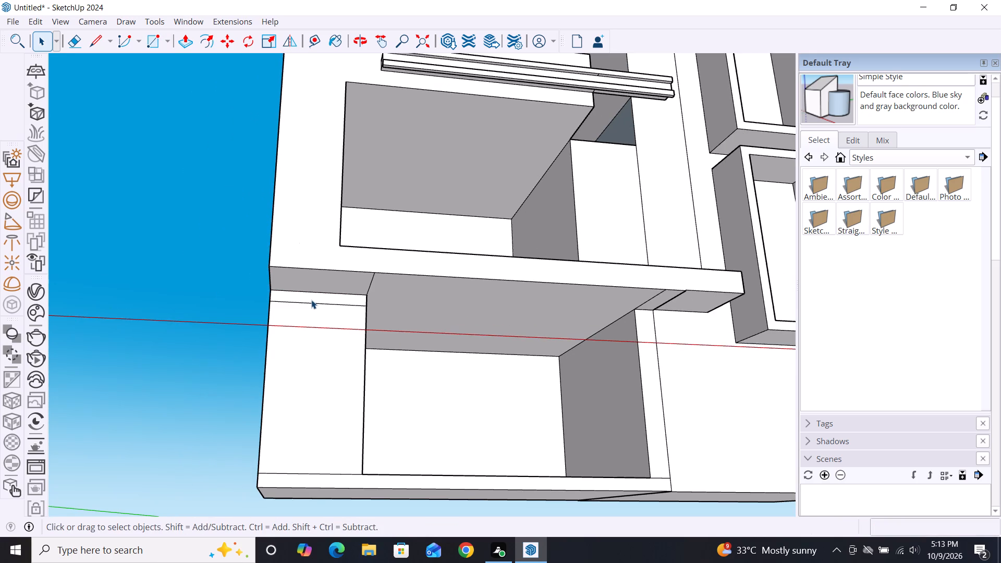
{"action": "double_click", "coordinate": [311, 300]}
{"action": "right_click", "coordinate": [309, 301]}
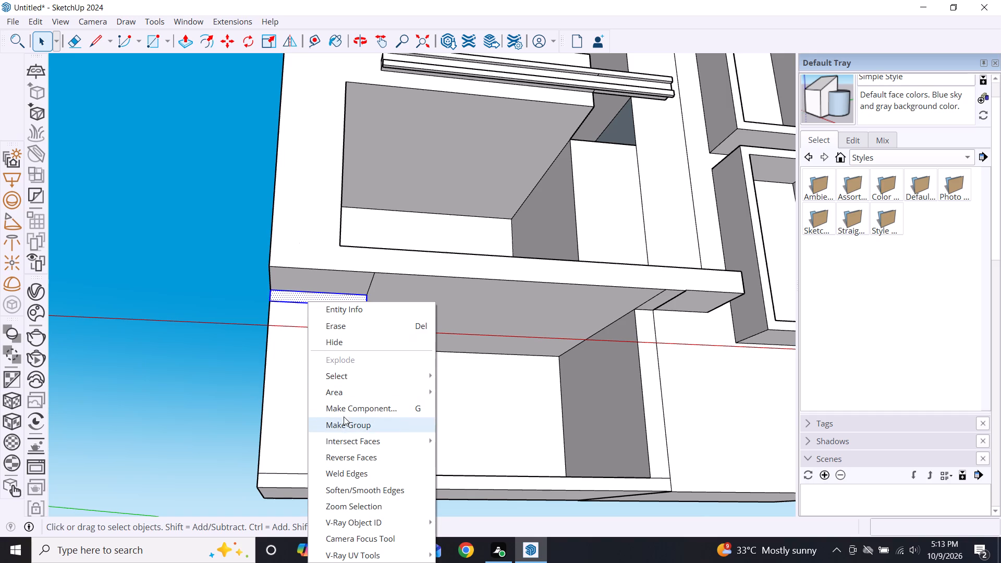
{"action": "left_click", "coordinate": [343, 422]}
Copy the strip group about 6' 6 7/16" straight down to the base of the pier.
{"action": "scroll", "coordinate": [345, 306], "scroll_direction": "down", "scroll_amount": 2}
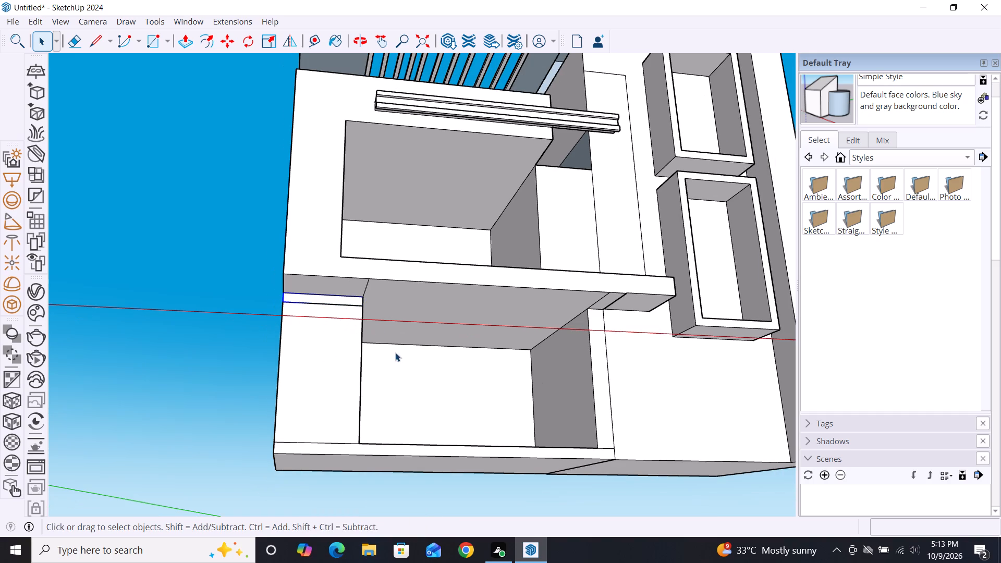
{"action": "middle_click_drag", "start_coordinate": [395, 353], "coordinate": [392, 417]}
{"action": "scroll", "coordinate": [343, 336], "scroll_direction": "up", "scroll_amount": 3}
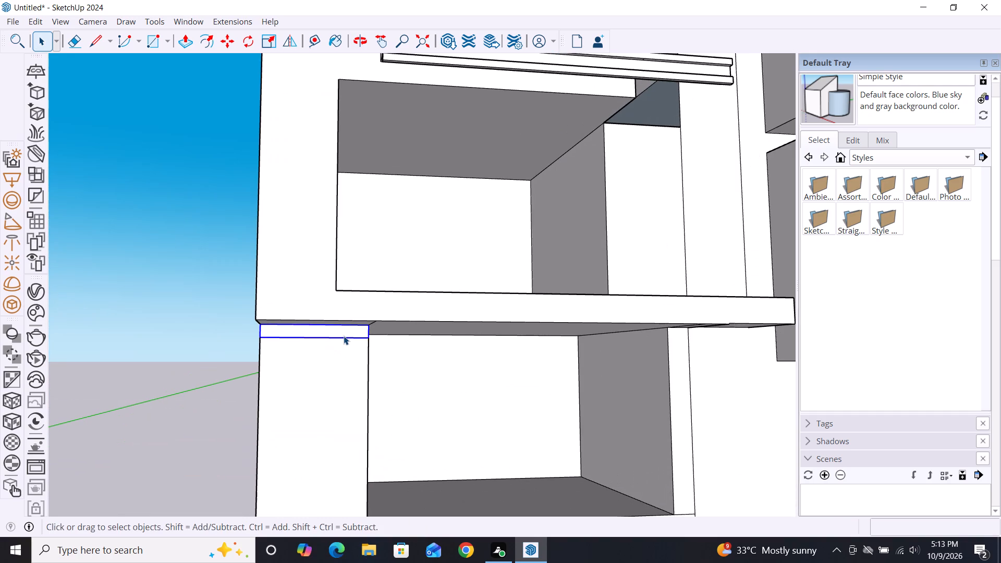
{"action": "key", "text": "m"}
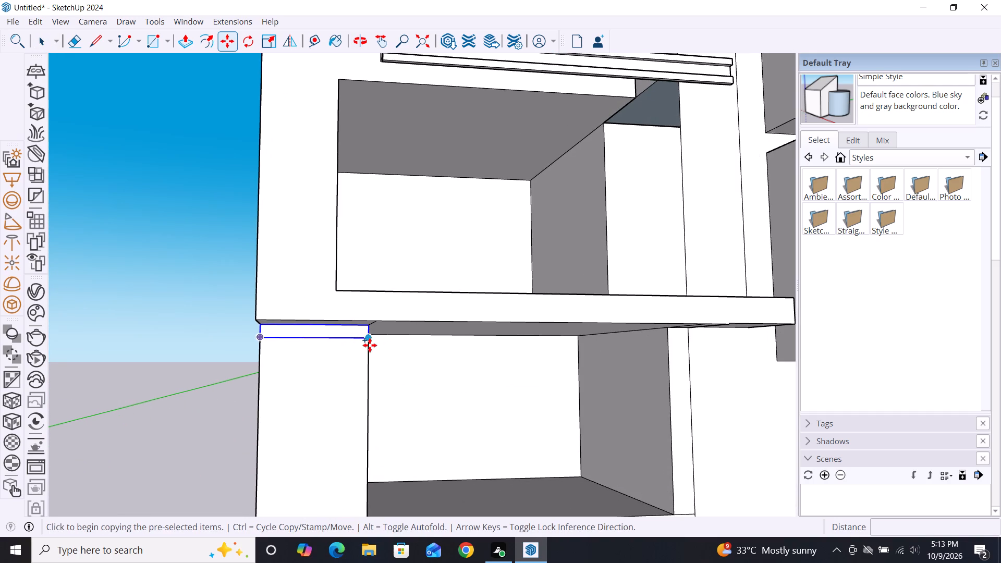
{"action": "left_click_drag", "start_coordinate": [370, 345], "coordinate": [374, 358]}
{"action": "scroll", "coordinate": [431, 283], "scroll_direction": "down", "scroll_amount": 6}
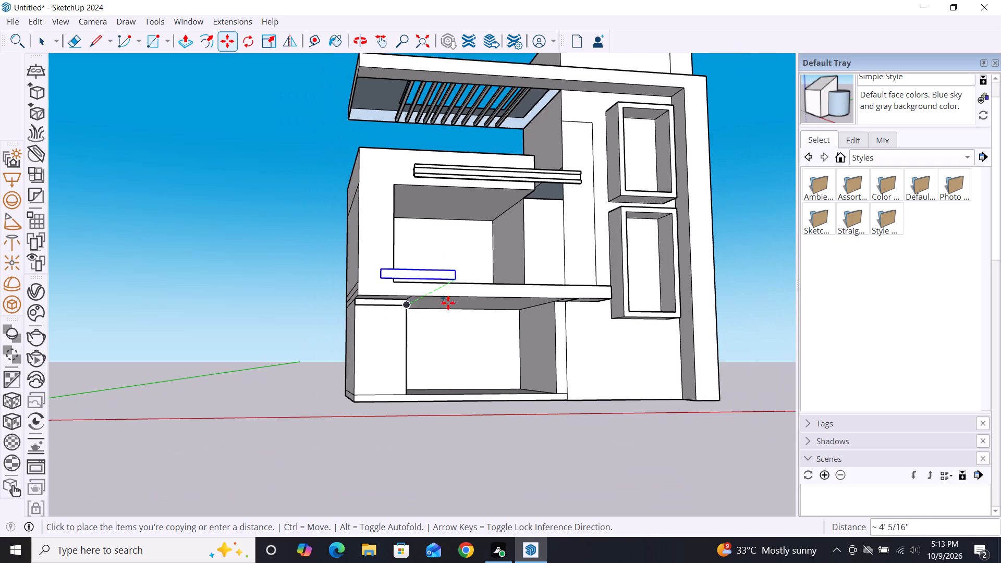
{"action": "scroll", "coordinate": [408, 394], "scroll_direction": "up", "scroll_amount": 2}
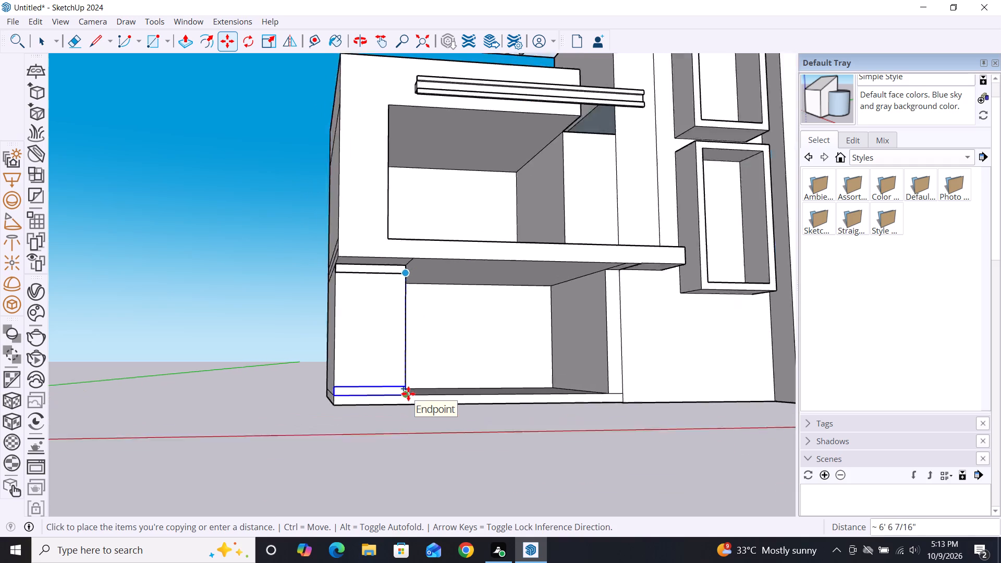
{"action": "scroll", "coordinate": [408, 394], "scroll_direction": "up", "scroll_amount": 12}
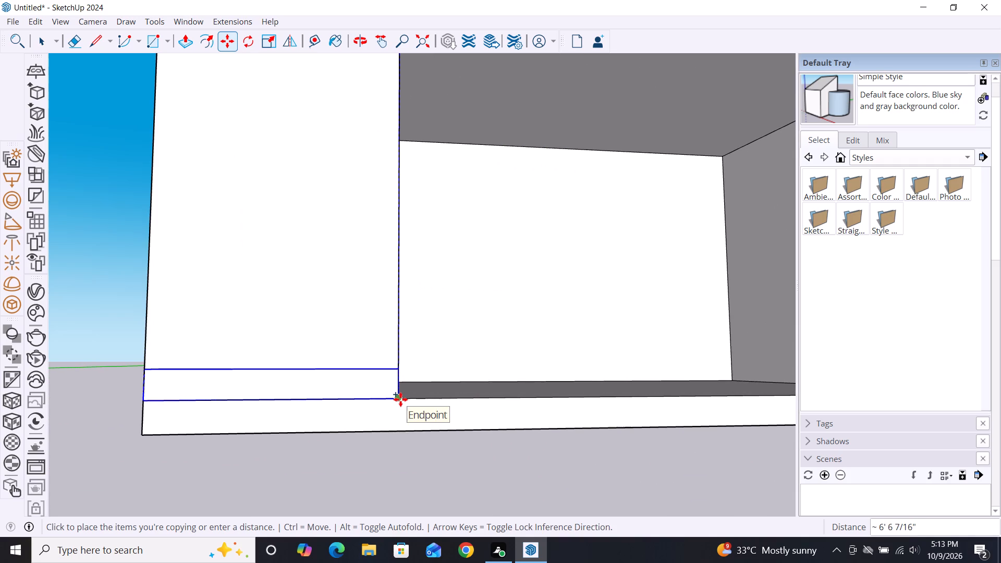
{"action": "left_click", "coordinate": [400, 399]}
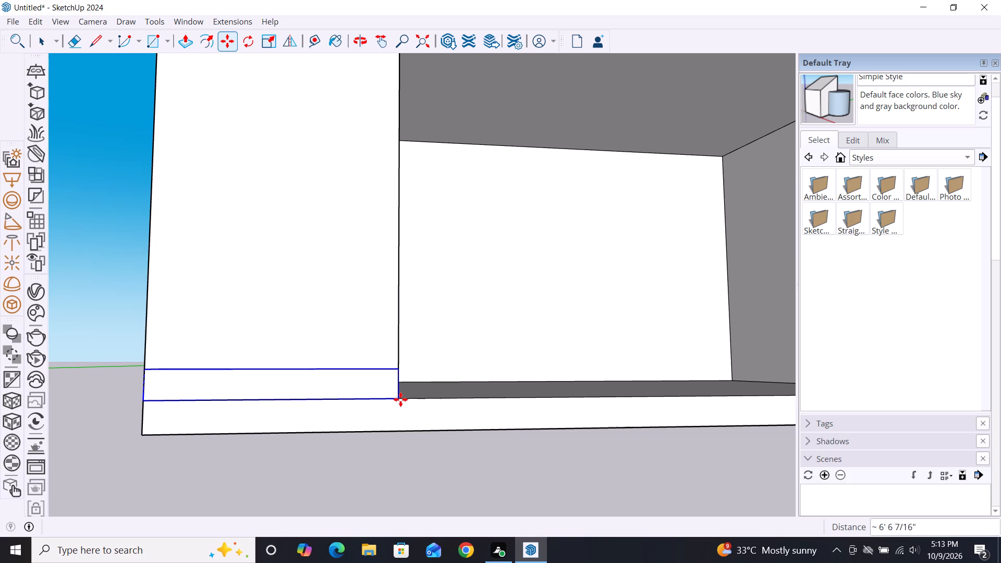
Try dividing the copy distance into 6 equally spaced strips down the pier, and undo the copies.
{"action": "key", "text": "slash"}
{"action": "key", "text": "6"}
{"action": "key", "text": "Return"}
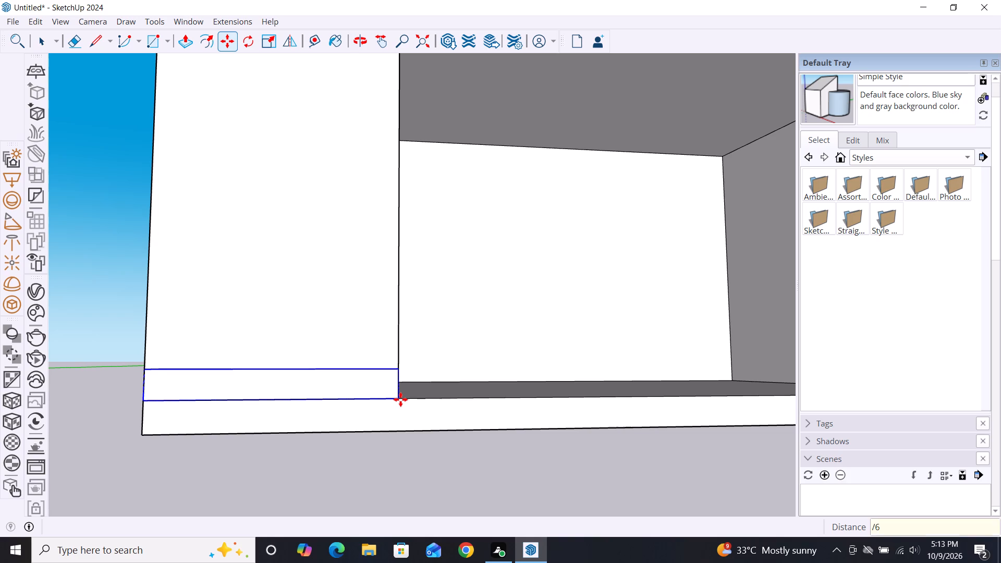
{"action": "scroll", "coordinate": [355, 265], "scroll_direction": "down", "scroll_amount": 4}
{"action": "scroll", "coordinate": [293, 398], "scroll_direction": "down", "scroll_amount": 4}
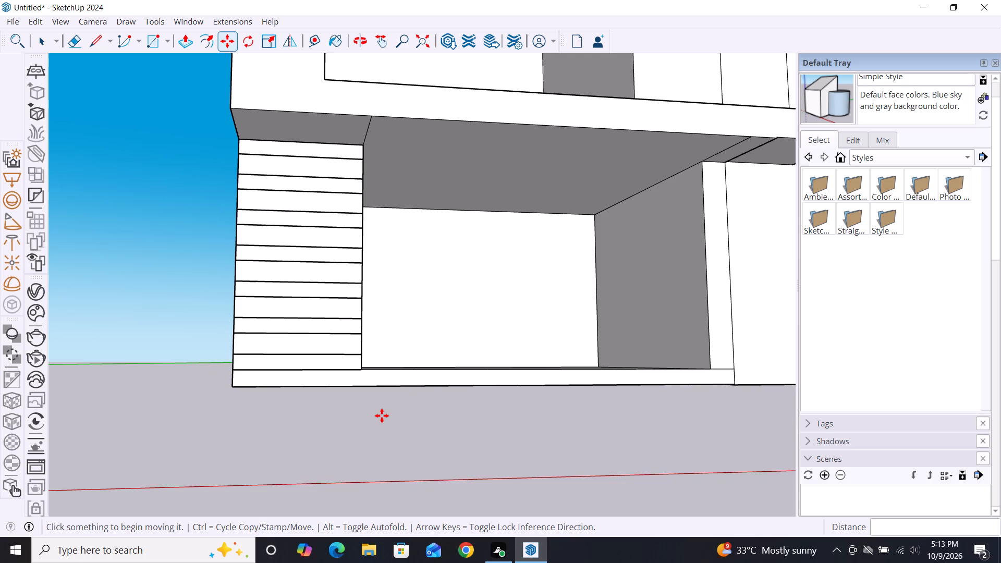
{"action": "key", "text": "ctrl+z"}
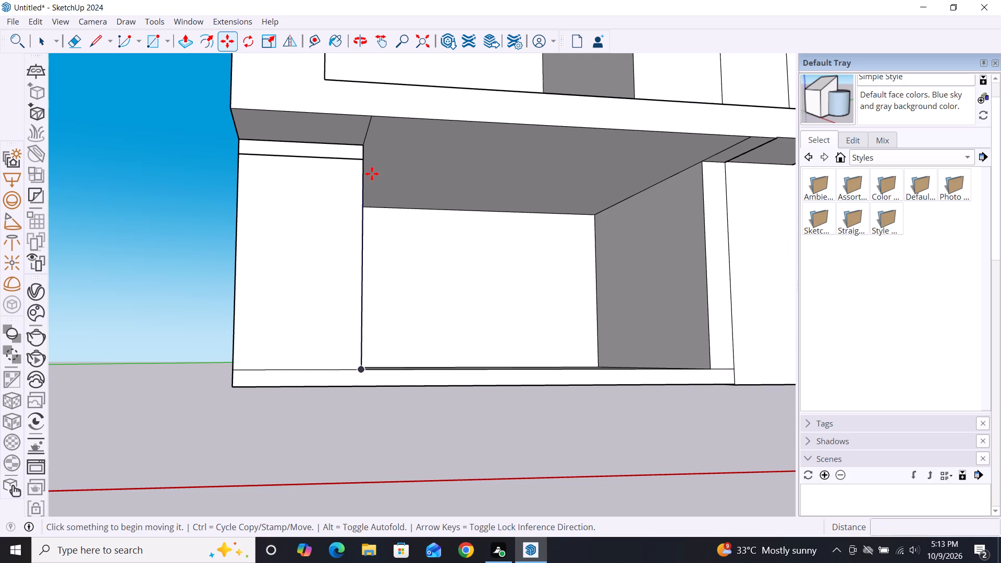
Copy the strip group about 7 3/16" straight down the pier, leaving a narrow gap below the first strip.
{"action": "key", "text": "space"}
{"action": "left_click", "coordinate": [350, 157]}
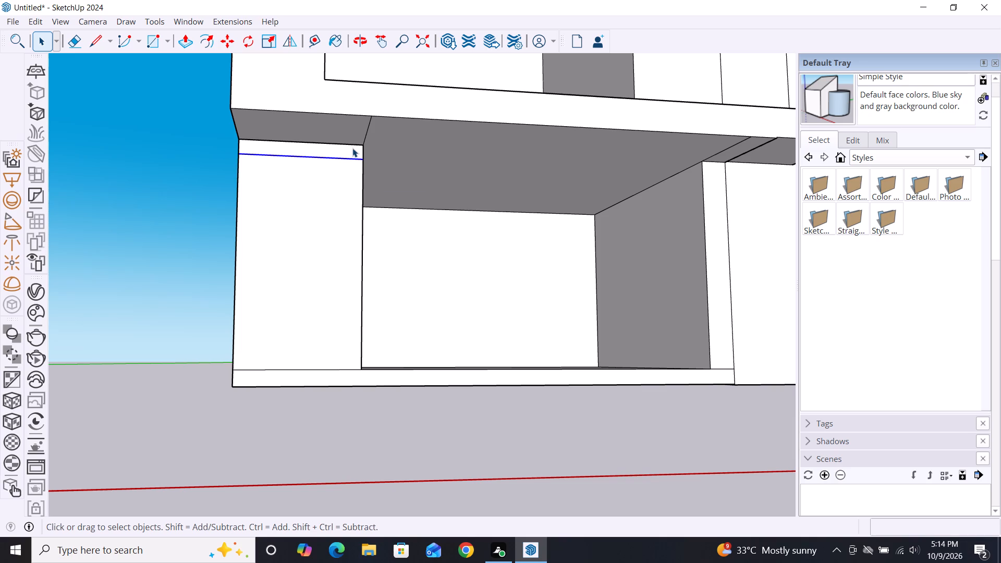
{"action": "left_click", "coordinate": [352, 148]}
{"action": "key", "text": "m"}
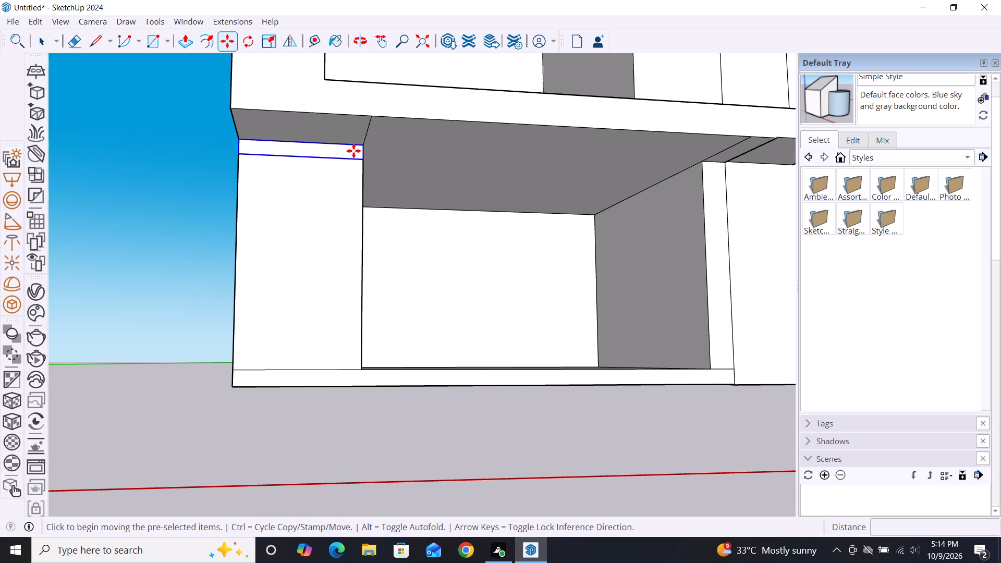
{"action": "left_click", "coordinate": [365, 160]}
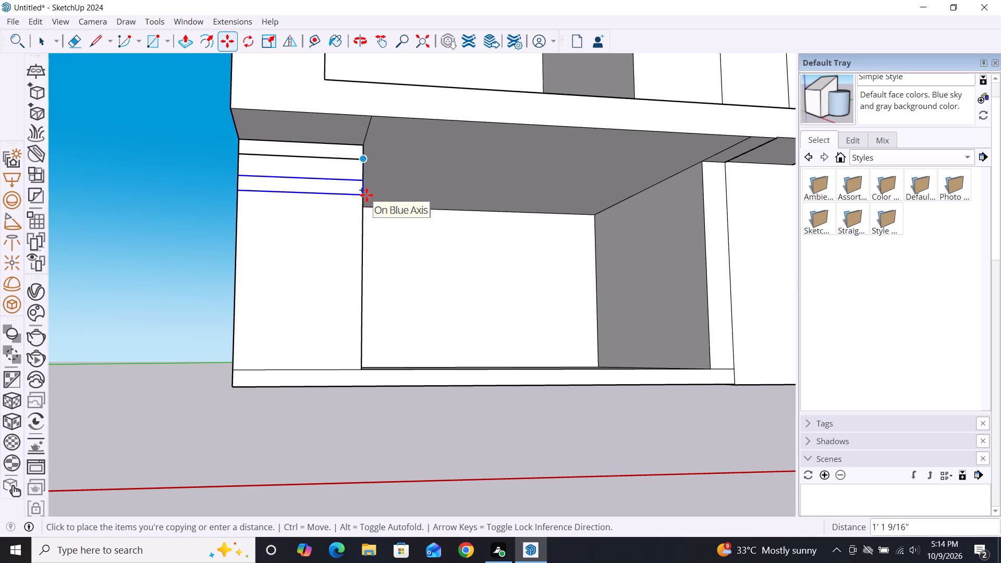
{"action": "scroll", "coordinate": [367, 195], "scroll_direction": "up", "scroll_amount": 6}
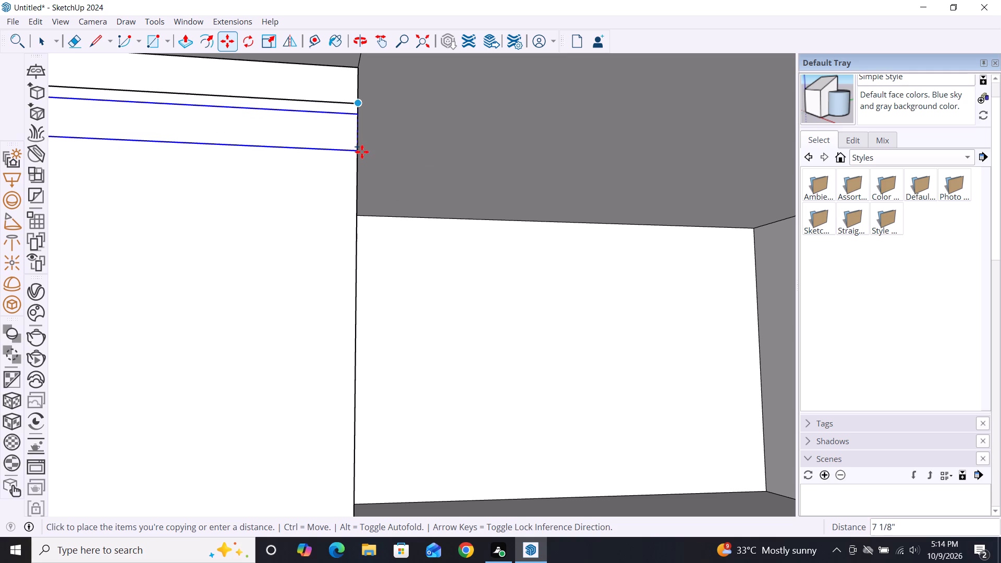
{"action": "left_click", "coordinate": [362, 152]}
{"action": "scroll", "coordinate": [375, 157], "scroll_direction": "down", "scroll_amount": 1}
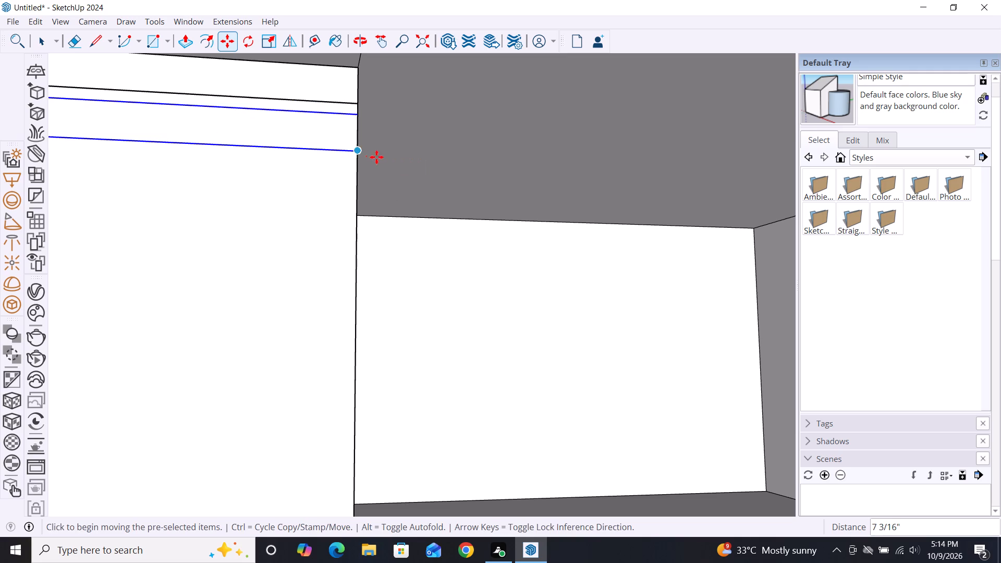
{"action": "scroll", "coordinate": [376, 157], "scroll_direction": "down", "scroll_amount": 5}
{"action": "scroll", "coordinate": [417, 177], "scroll_direction": "down", "scroll_amount": 1}
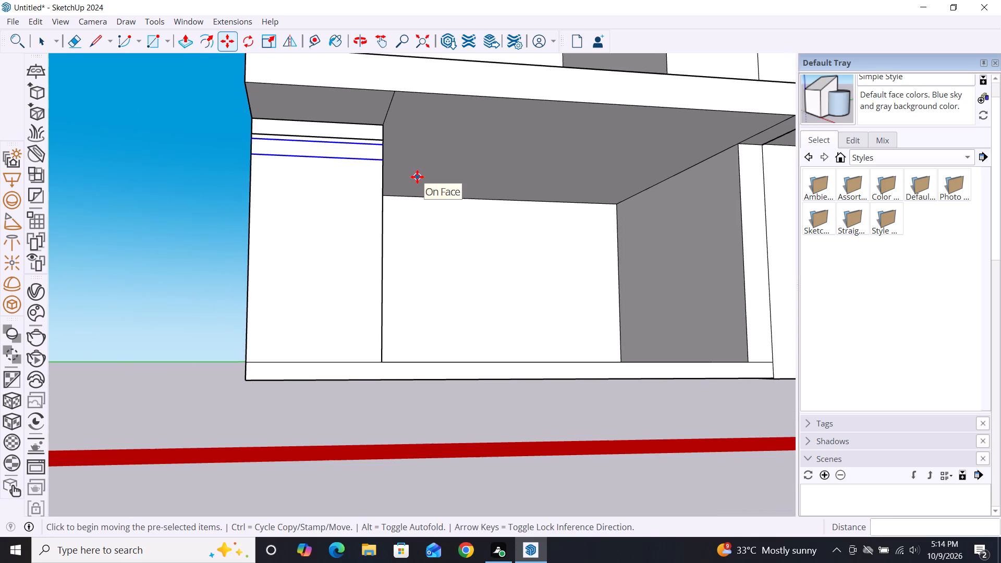
Copy the second strip about 7 1/2" straight down the pier's edge for a third strip.
{"action": "key", "text": "m"}
{"action": "left_click", "coordinate": [386, 160]}
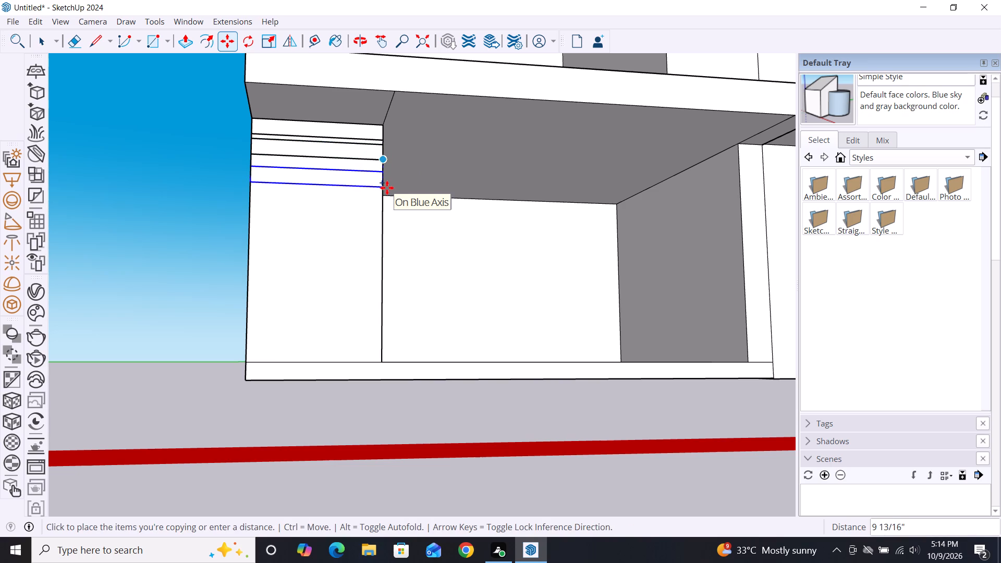
{"action": "key", "text": "Escape"}
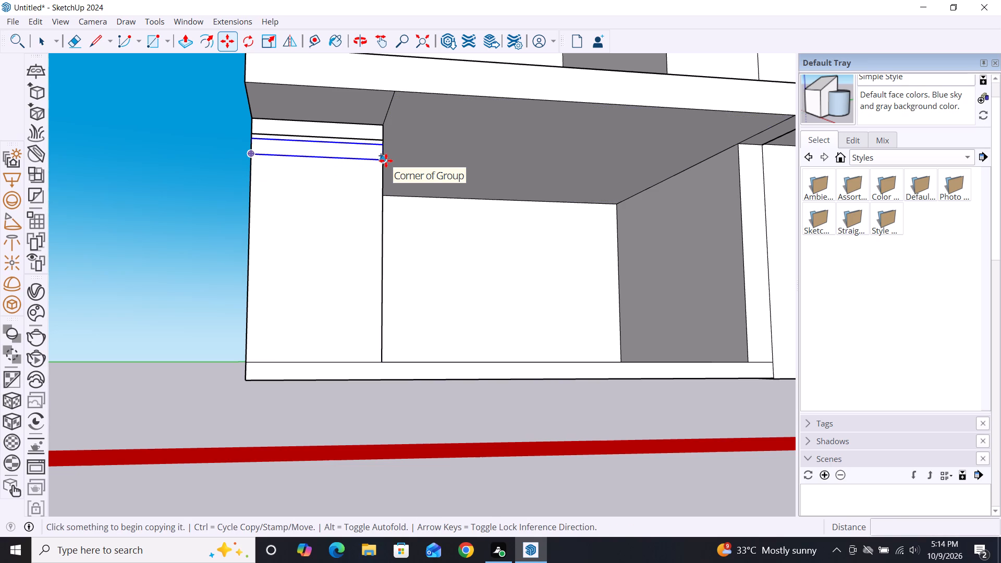
{"action": "left_click", "coordinate": [386, 161]}
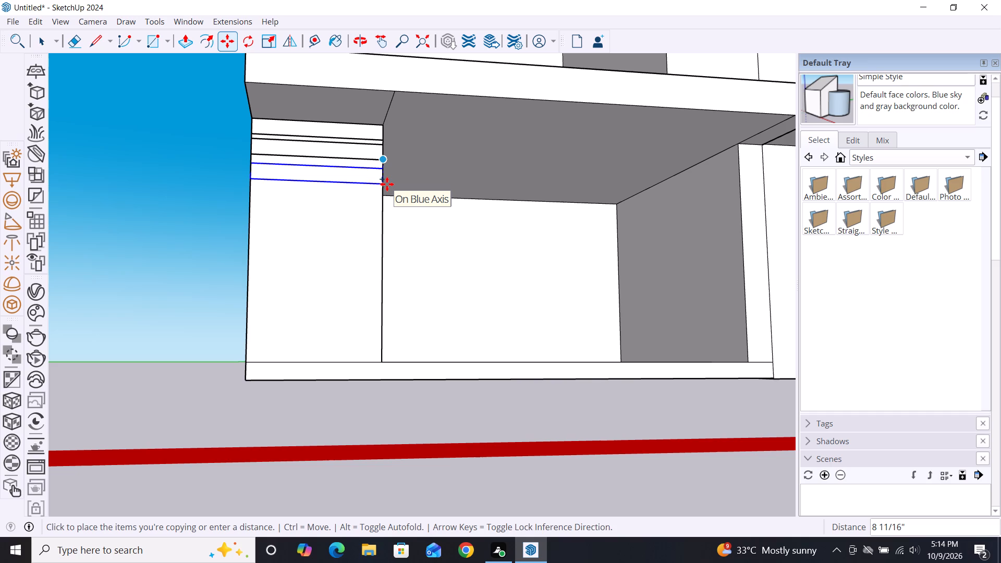
{"action": "scroll", "coordinate": [387, 184], "scroll_direction": "up", "scroll_amount": 5}
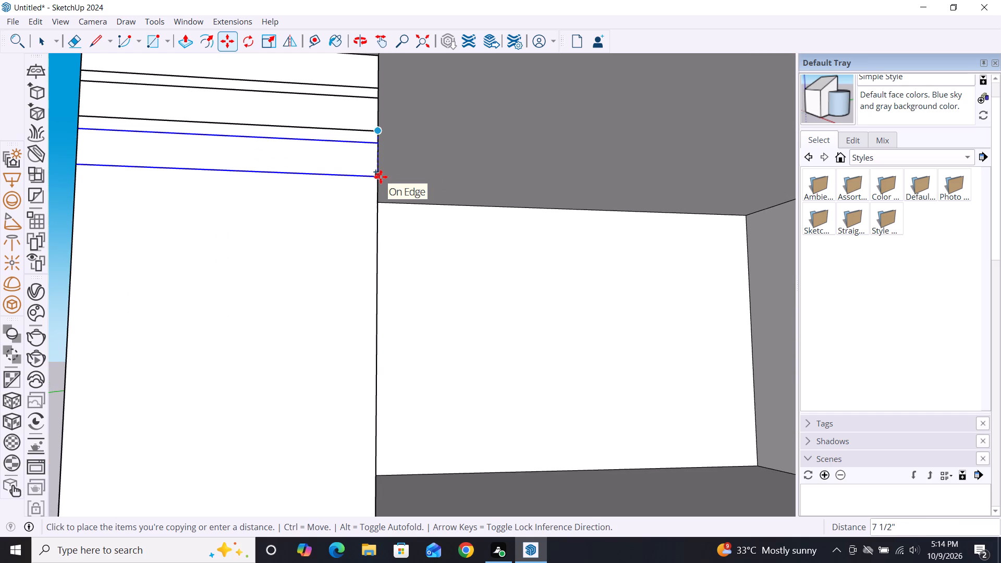
{"action": "left_click", "coordinate": [381, 177]}
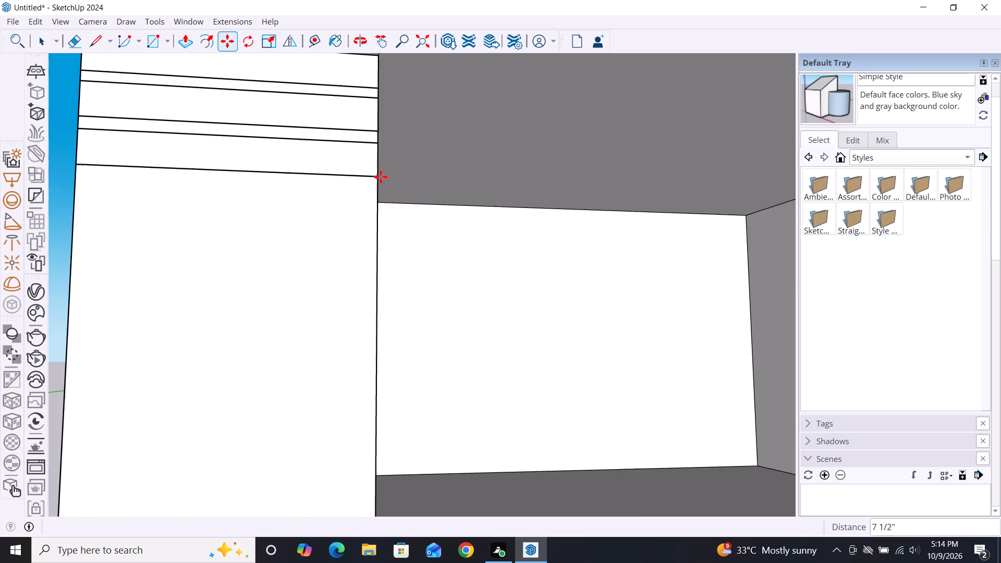
{"action": "scroll", "coordinate": [381, 177], "scroll_direction": "down", "scroll_amount": 4}
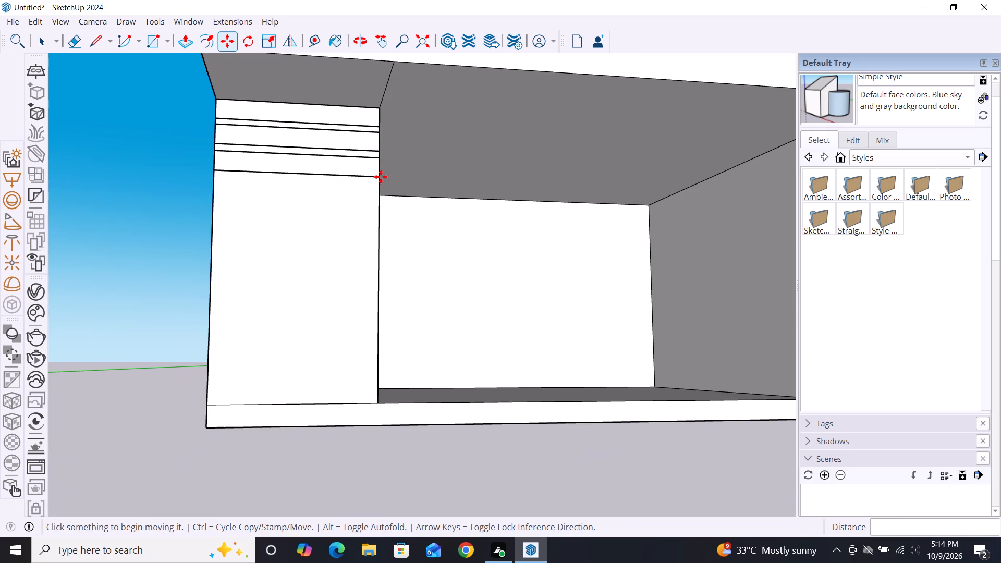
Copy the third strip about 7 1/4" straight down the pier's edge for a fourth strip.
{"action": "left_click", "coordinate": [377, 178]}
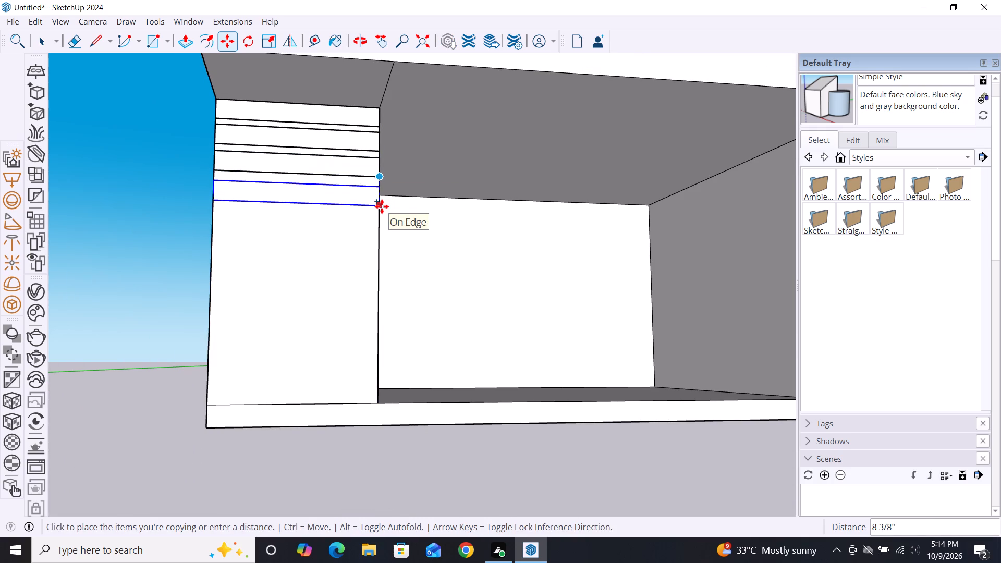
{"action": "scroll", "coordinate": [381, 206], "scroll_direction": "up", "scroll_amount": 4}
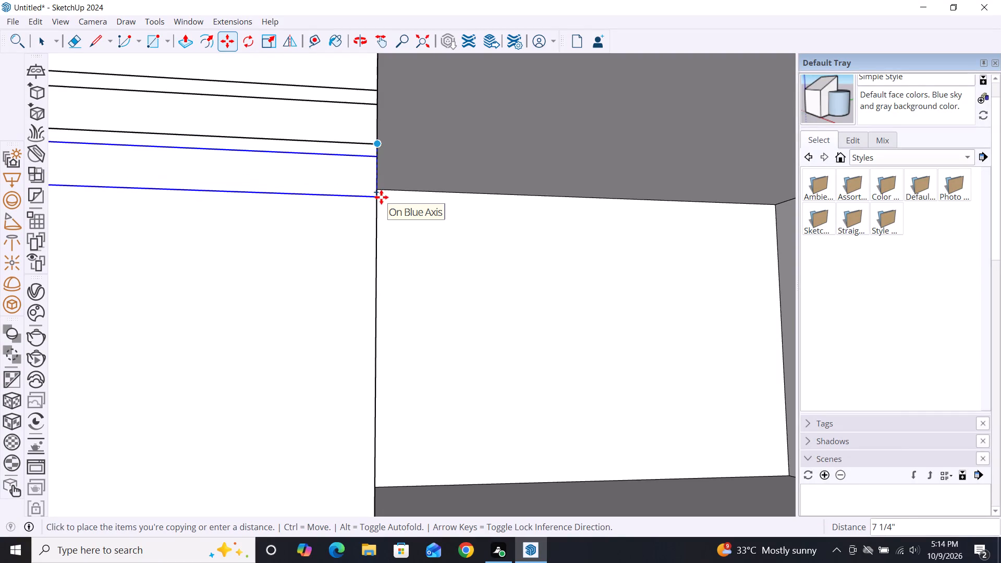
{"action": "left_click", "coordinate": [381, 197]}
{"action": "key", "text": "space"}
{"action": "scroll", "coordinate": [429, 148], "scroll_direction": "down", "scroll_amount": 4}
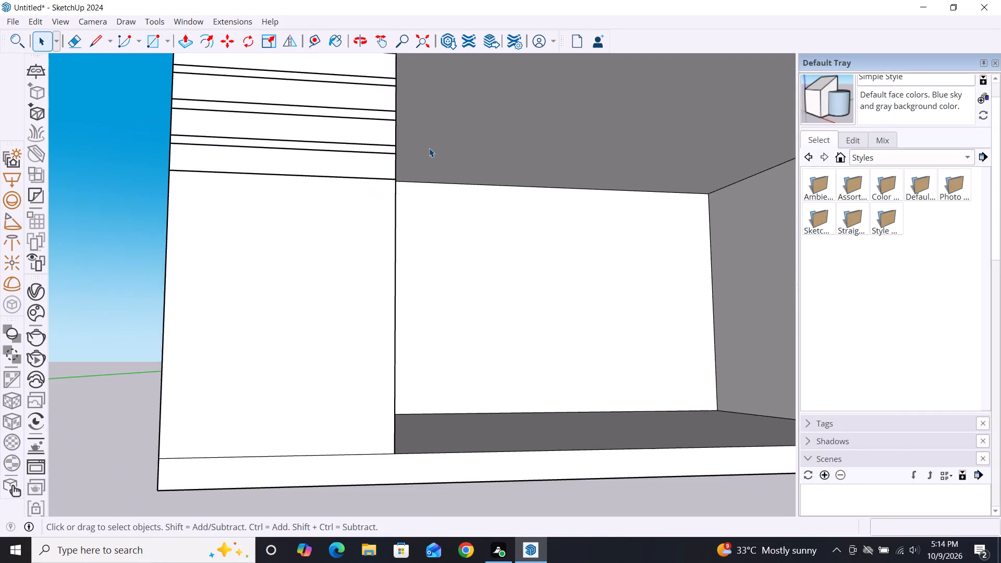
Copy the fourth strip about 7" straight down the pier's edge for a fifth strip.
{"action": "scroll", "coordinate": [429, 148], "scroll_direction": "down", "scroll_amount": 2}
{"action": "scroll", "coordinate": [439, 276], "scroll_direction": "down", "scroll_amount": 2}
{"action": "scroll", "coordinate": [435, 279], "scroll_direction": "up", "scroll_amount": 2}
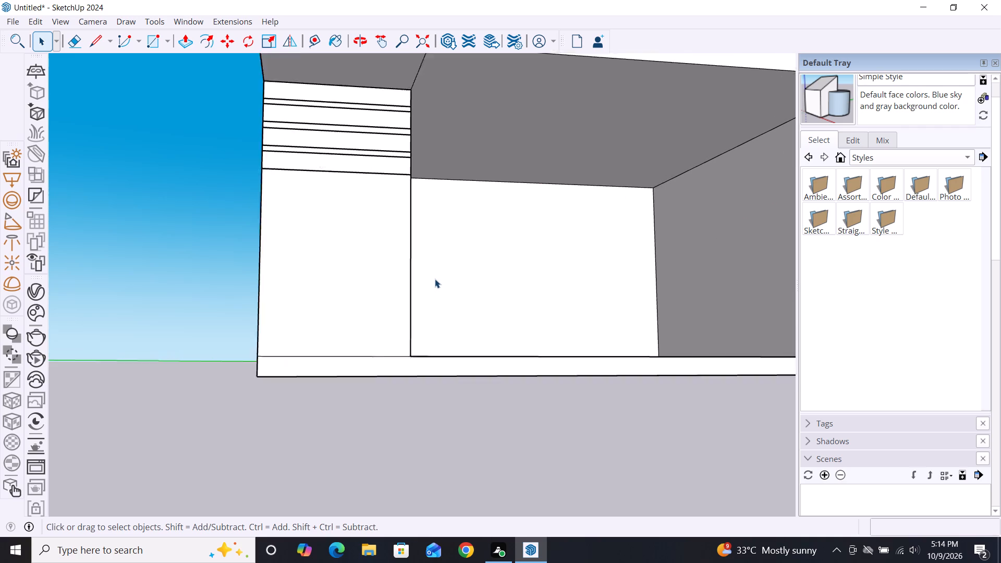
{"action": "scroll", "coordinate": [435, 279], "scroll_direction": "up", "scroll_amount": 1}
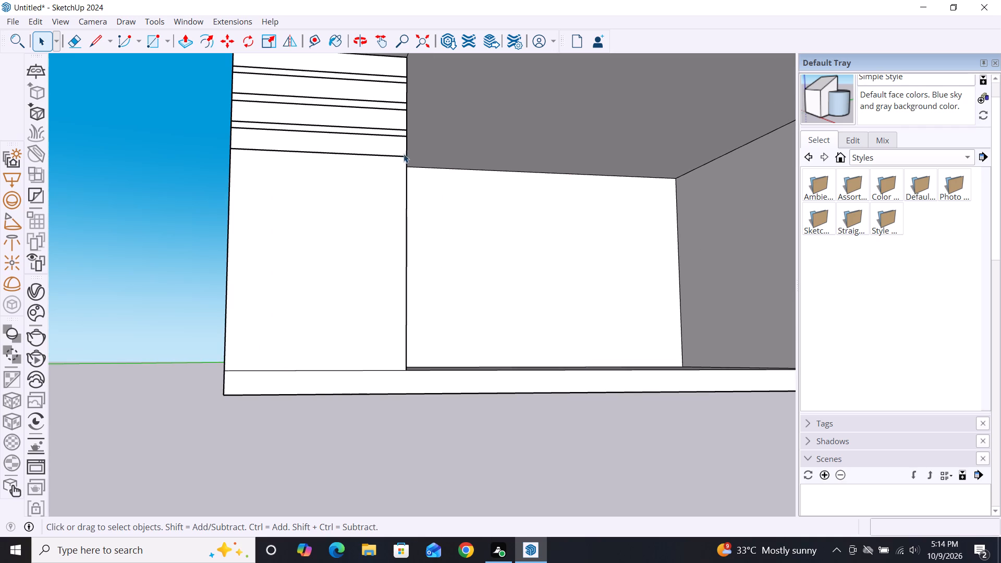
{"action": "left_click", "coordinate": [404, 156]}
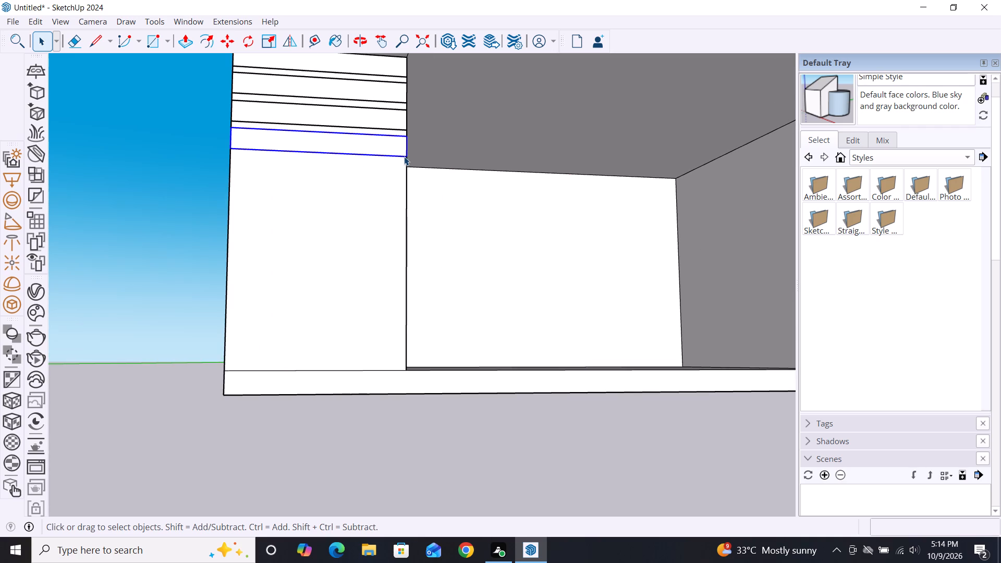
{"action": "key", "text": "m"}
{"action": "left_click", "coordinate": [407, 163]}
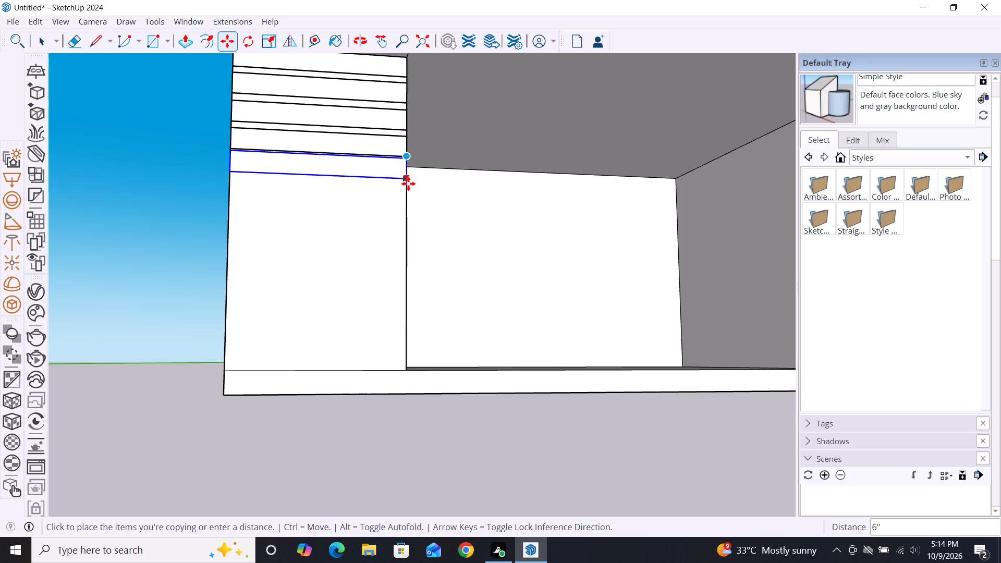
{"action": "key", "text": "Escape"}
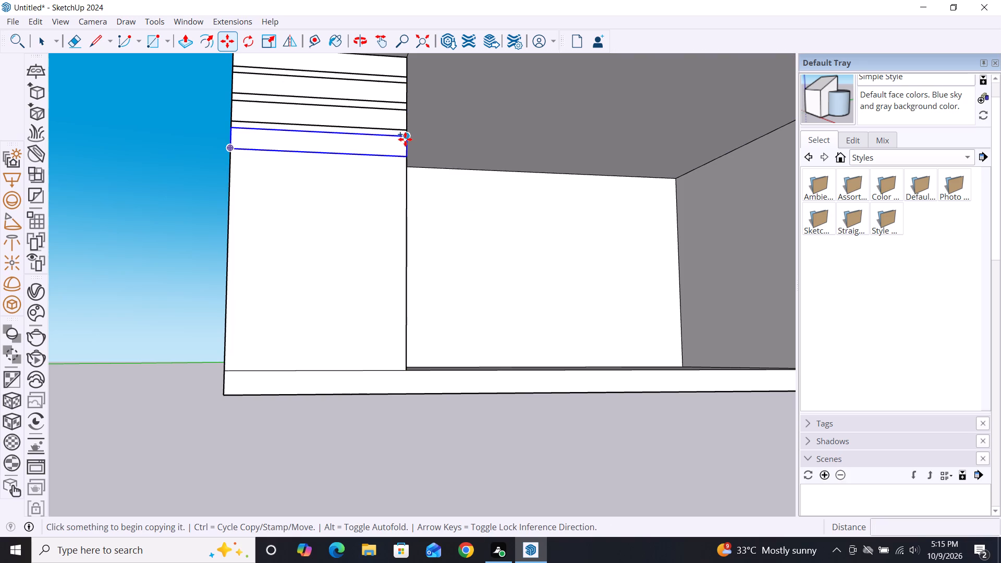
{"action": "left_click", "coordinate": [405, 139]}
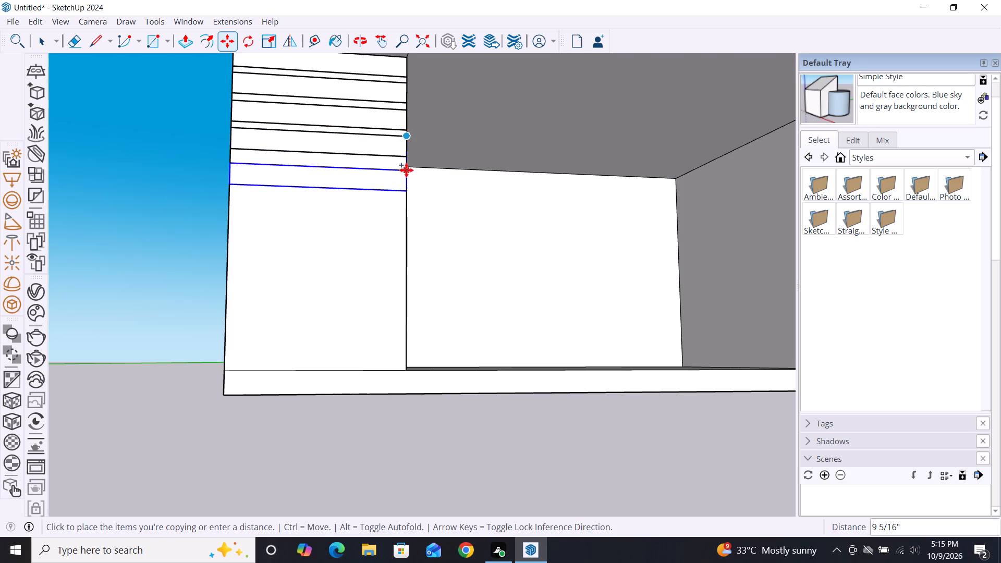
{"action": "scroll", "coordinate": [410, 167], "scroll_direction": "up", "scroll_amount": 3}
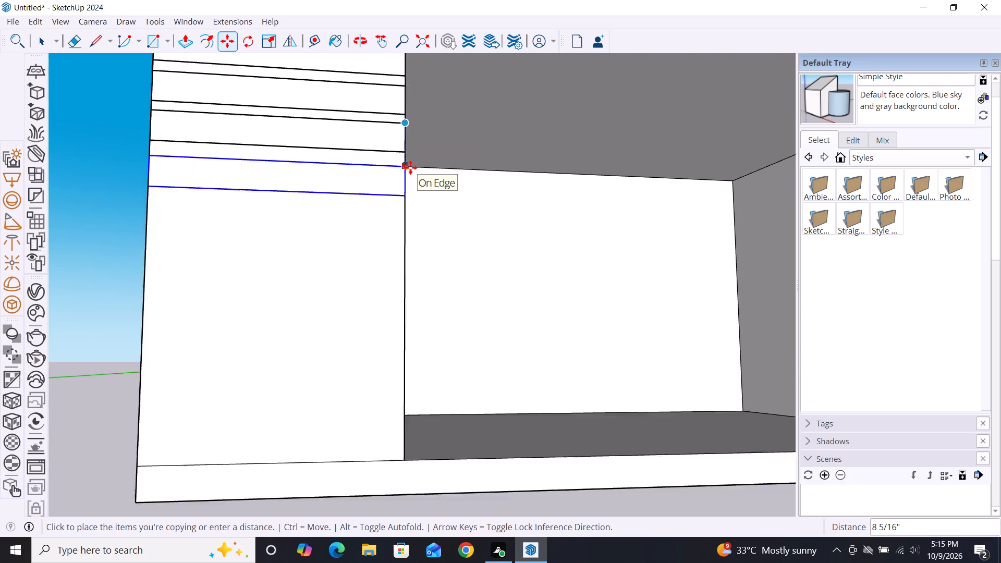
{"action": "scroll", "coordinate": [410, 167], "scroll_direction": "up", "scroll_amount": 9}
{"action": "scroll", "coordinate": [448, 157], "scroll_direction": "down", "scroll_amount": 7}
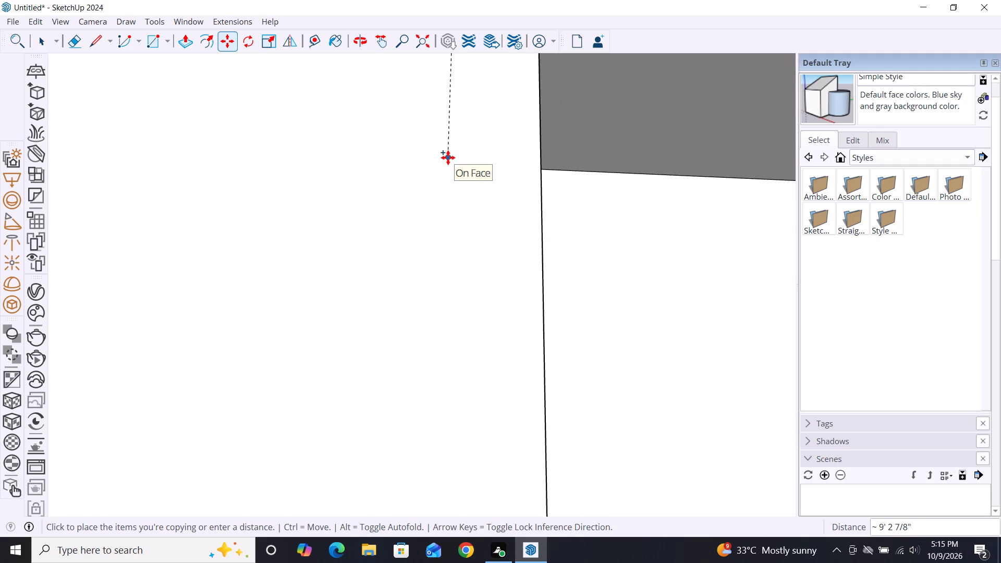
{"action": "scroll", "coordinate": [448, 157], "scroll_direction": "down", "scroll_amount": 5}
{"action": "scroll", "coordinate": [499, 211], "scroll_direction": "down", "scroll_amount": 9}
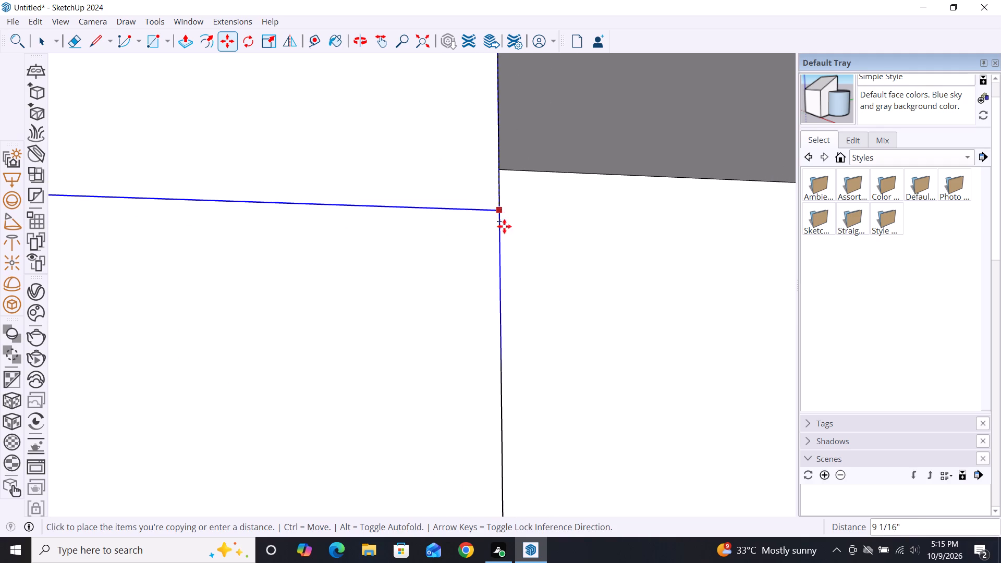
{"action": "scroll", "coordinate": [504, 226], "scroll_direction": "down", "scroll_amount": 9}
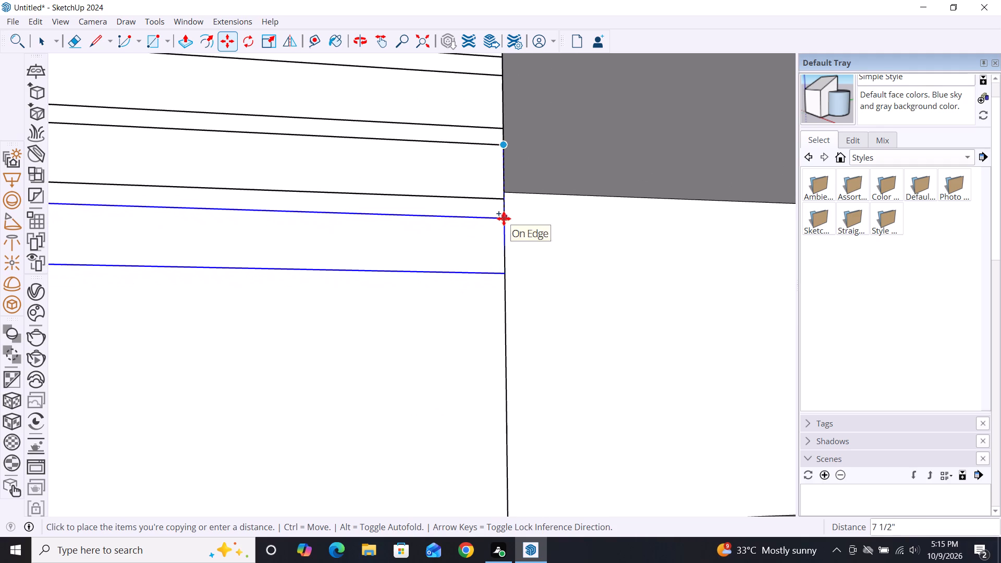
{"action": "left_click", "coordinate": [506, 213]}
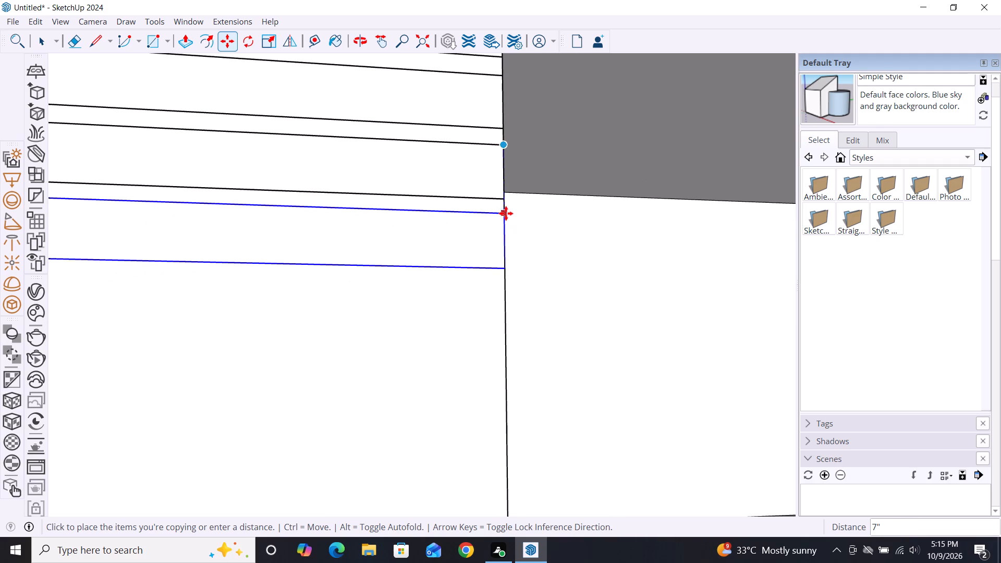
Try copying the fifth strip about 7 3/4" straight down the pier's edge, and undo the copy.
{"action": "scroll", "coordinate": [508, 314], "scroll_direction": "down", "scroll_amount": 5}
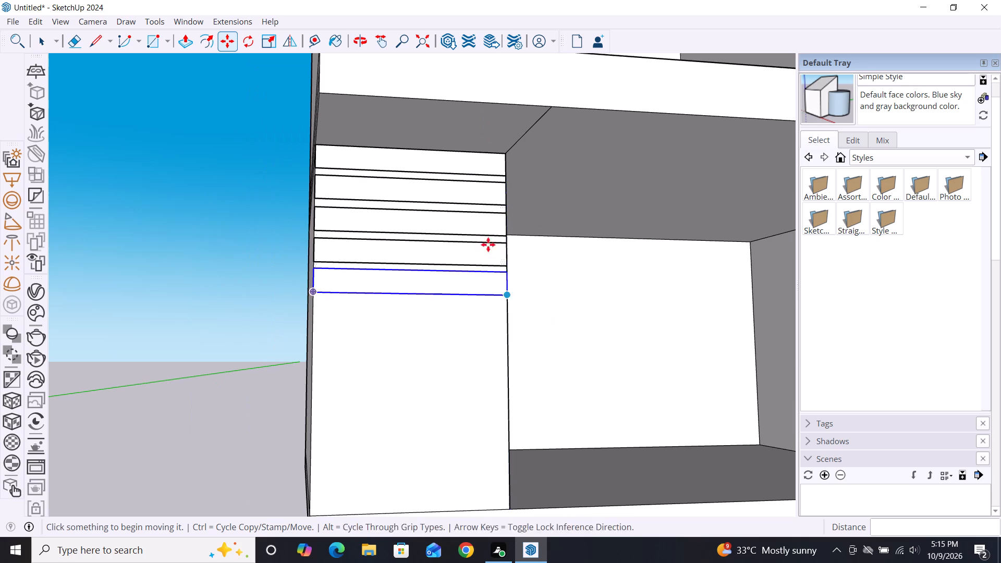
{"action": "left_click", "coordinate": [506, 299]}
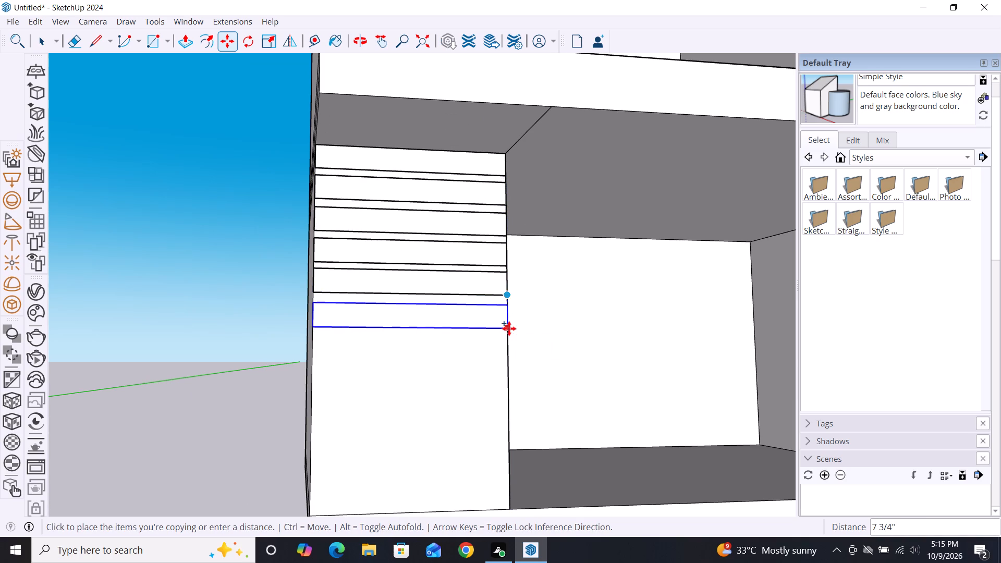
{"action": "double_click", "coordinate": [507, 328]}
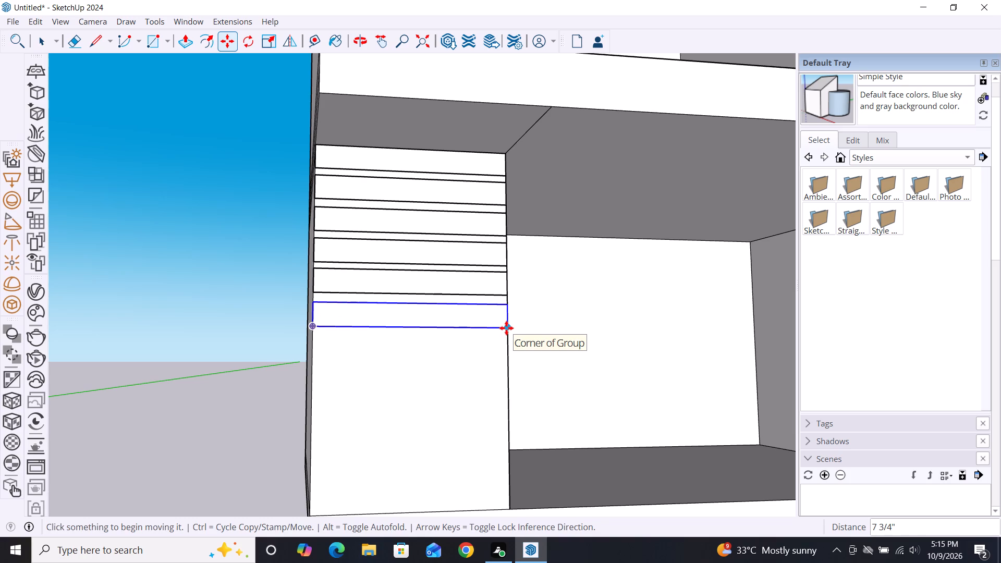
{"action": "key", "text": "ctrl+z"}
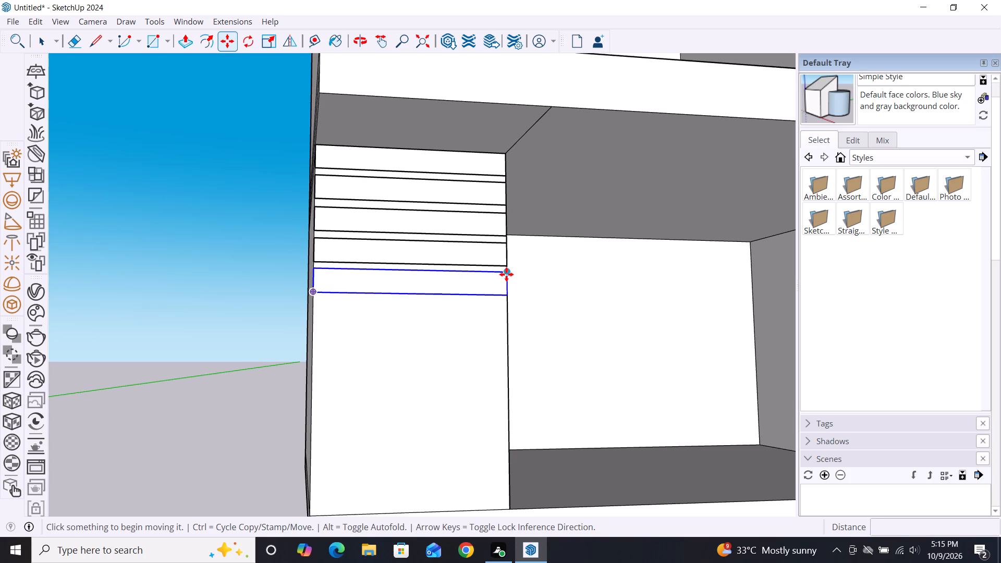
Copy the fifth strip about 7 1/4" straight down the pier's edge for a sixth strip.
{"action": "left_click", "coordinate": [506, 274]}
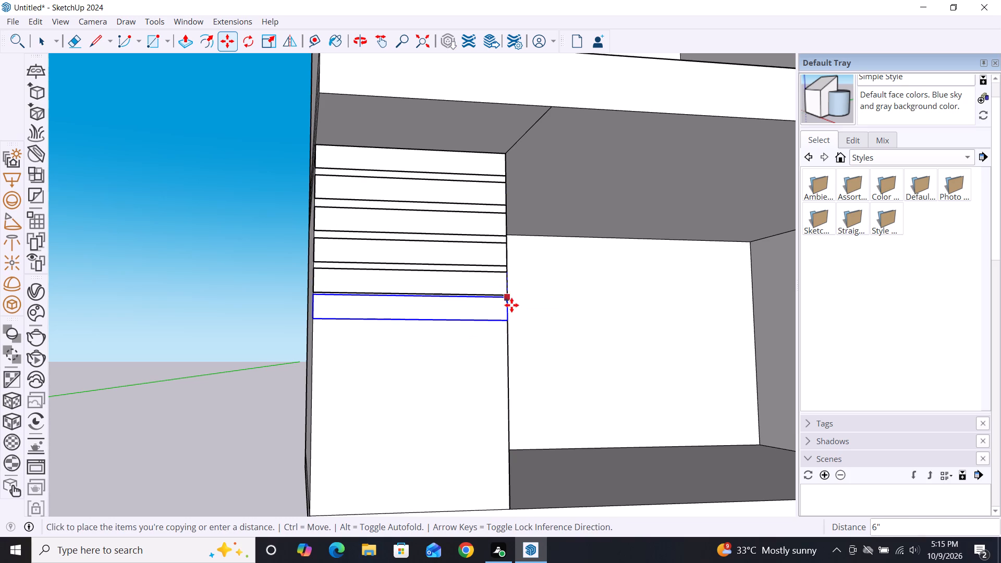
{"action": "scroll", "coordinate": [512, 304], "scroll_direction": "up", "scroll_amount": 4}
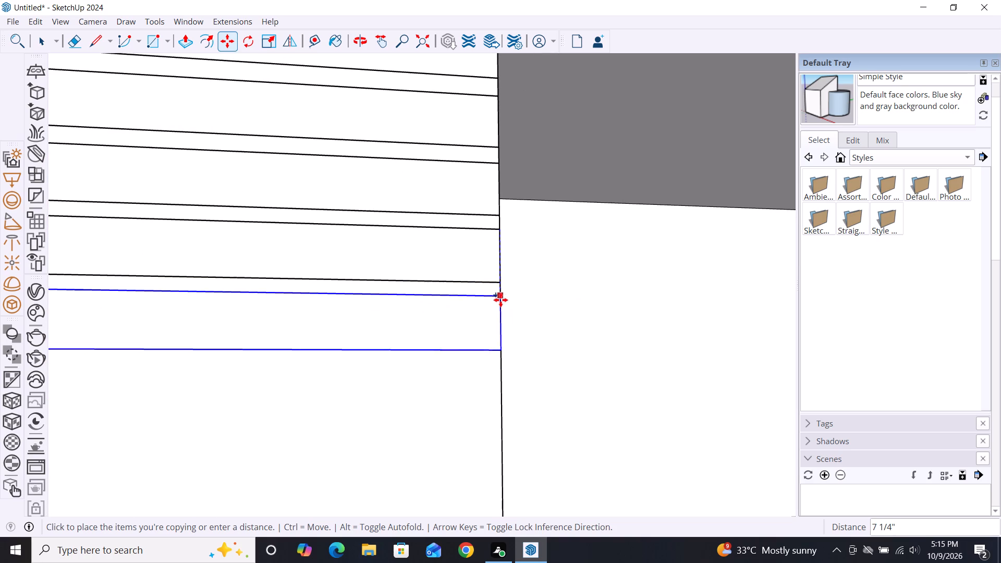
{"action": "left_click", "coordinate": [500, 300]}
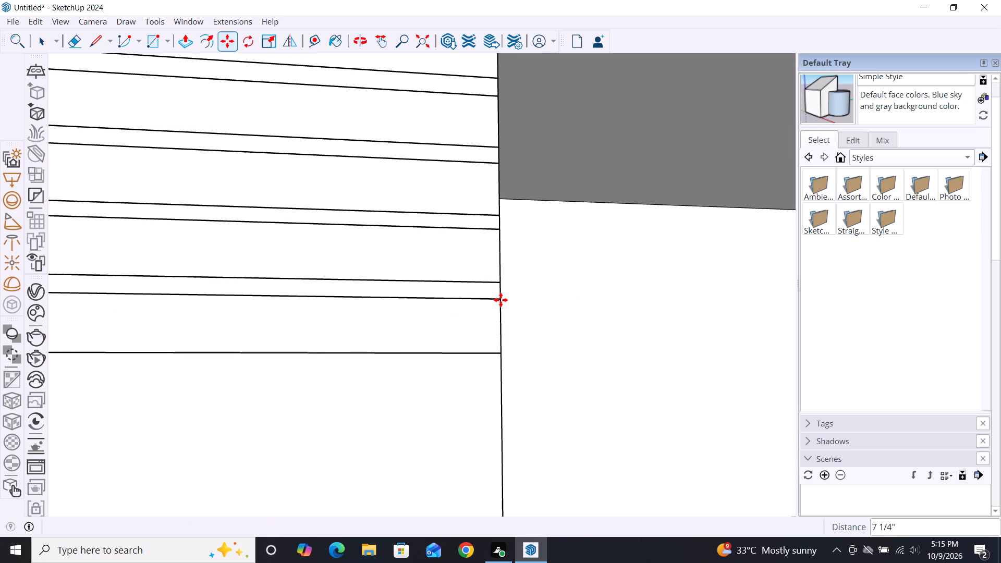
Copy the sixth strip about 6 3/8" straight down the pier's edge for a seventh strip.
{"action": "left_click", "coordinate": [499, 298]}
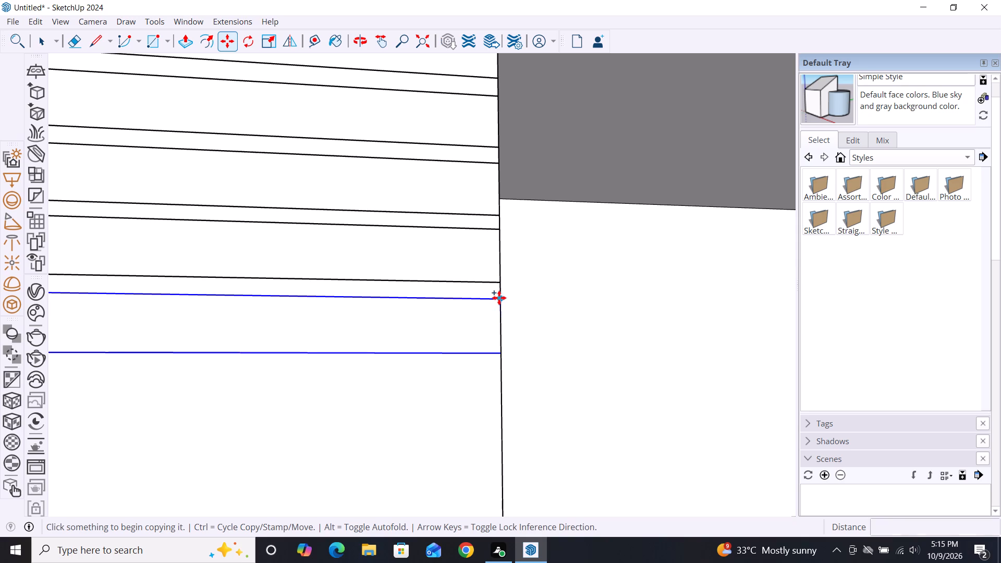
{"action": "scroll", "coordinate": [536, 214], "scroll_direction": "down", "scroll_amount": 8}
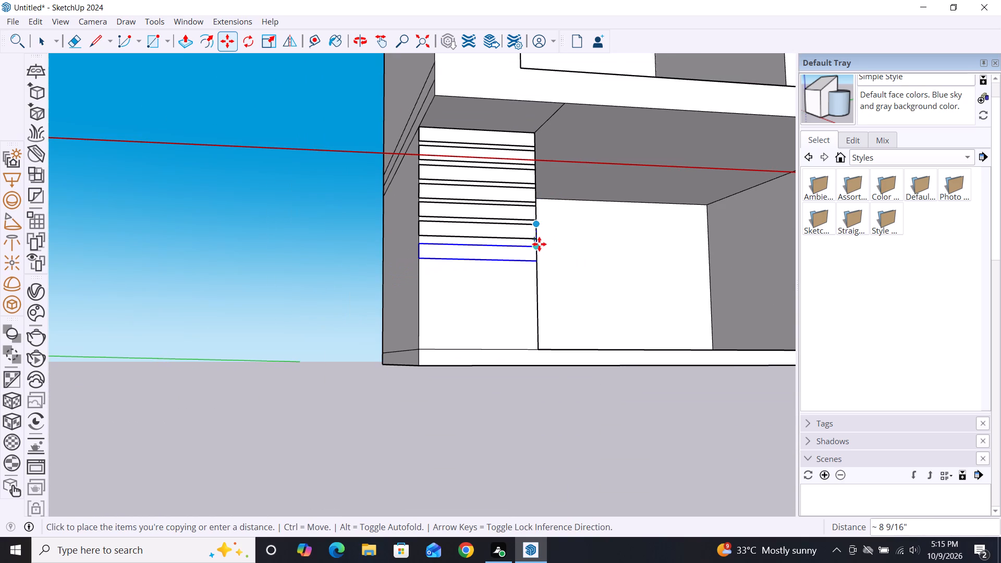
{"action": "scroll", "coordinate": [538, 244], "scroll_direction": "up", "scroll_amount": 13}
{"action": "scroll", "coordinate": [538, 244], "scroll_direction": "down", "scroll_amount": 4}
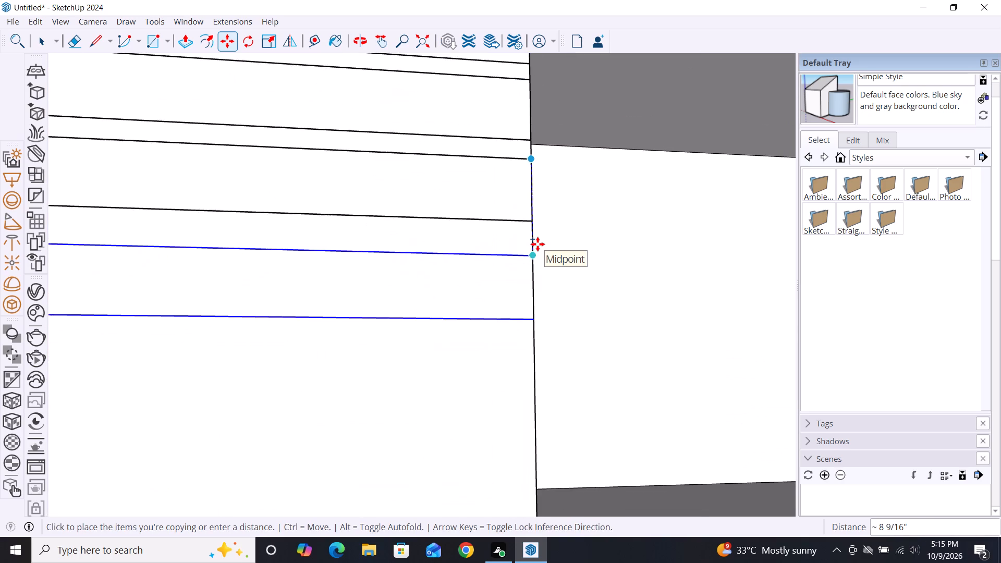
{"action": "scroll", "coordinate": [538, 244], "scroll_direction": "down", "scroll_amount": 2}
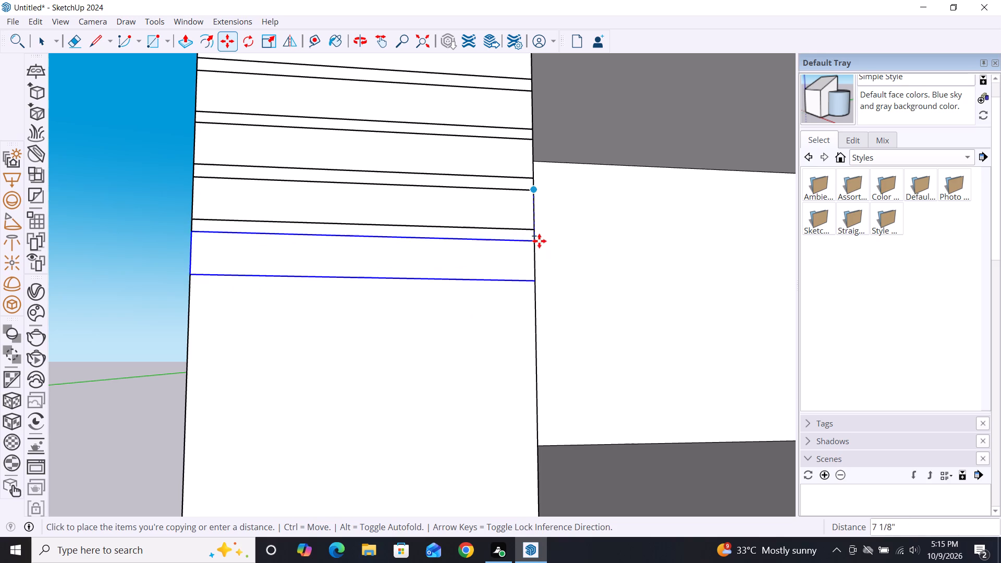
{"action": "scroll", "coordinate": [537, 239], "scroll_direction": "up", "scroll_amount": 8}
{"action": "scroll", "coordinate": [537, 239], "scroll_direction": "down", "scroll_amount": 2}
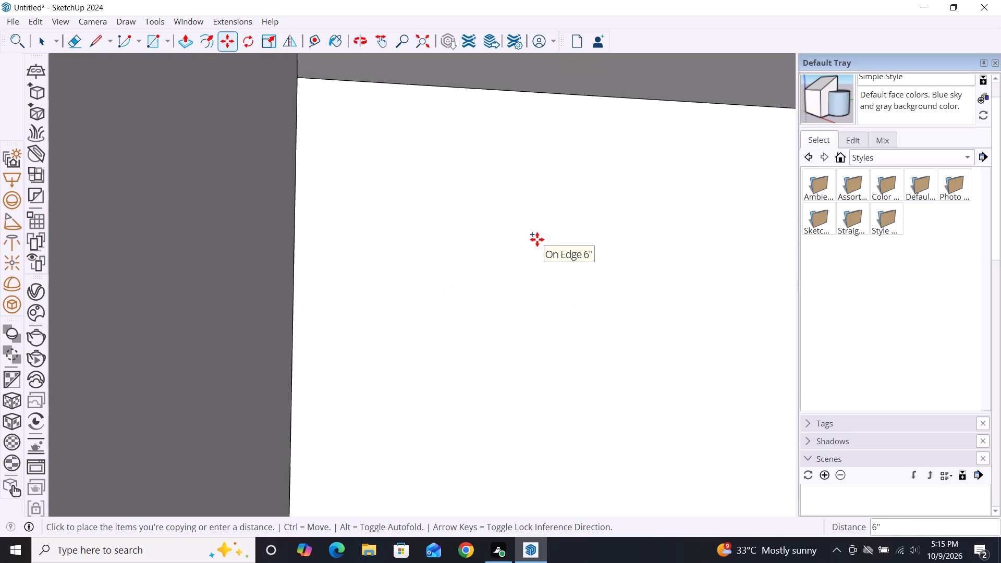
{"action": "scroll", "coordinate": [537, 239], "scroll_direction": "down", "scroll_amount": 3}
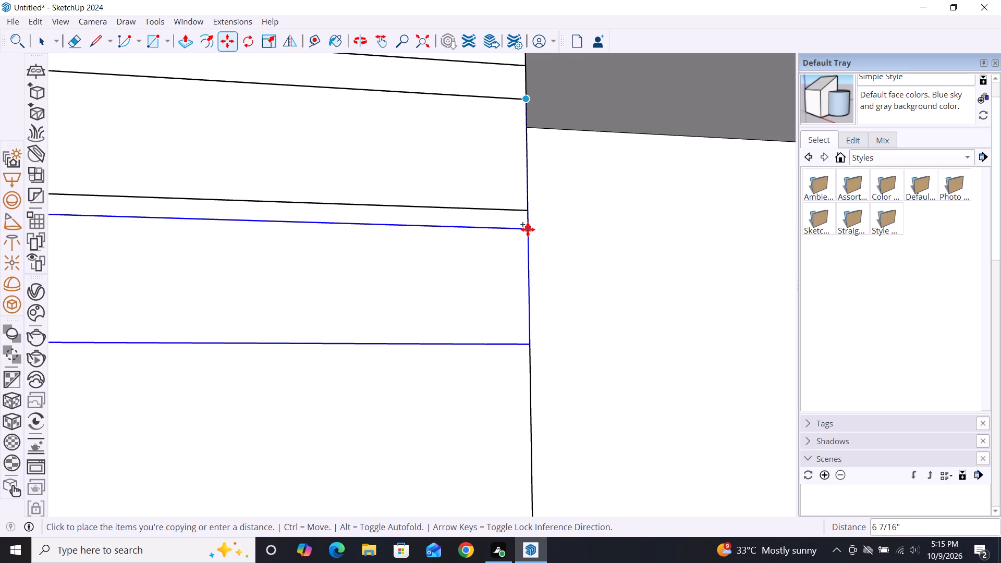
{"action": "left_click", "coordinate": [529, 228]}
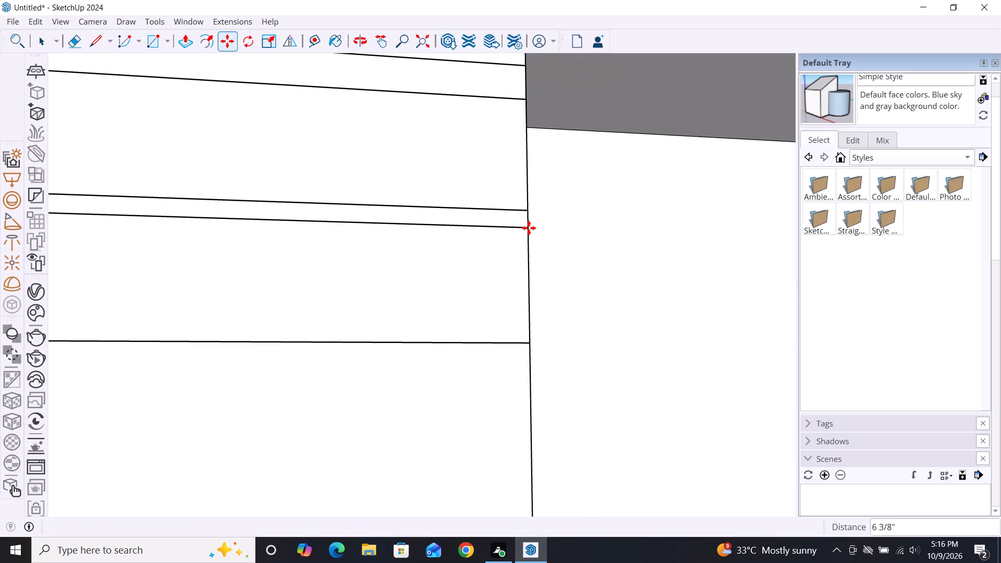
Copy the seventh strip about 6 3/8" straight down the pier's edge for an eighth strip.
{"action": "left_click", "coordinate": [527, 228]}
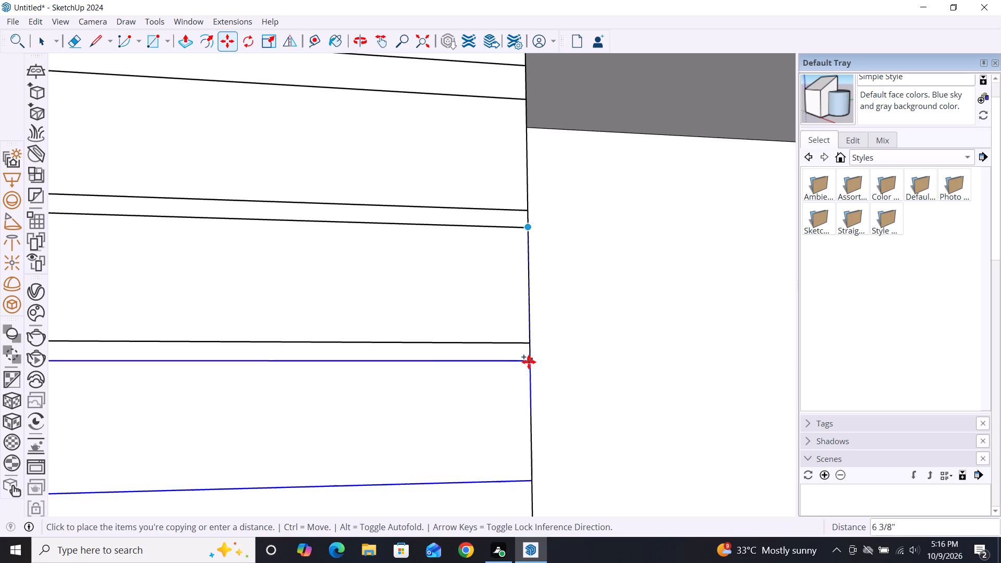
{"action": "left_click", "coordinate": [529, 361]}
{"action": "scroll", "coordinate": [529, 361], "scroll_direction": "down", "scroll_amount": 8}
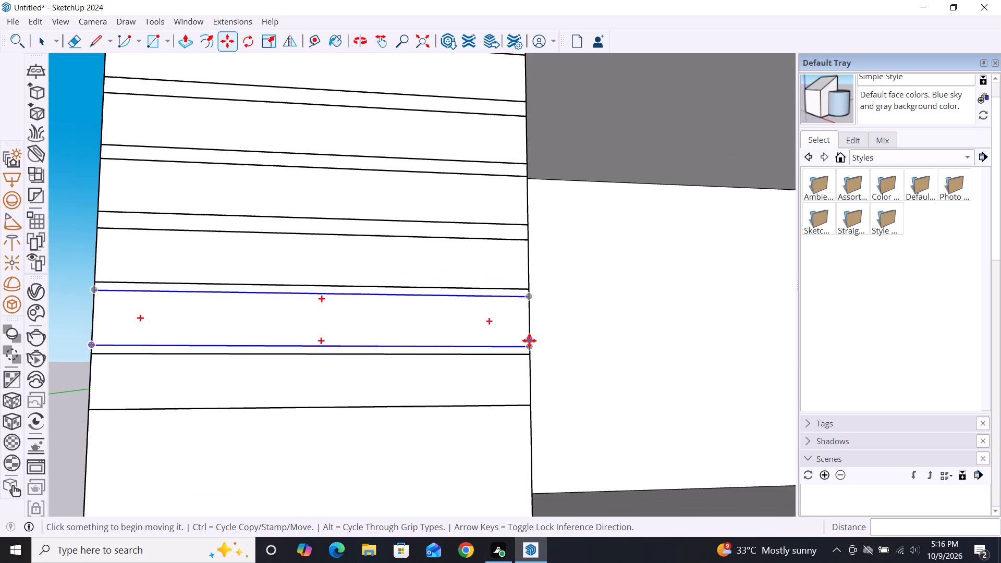
Undo all seven strip copies on the pier, back to the single strip at its top.
{"action": "scroll", "coordinate": [529, 340], "scroll_direction": "down", "scroll_amount": 9}
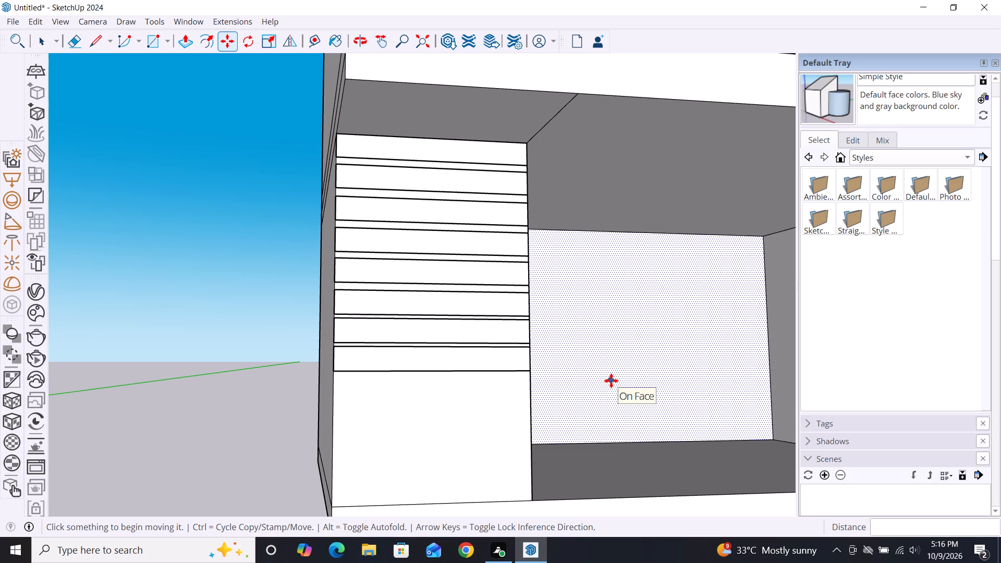
{"action": "key", "text": "ctrl+z"}
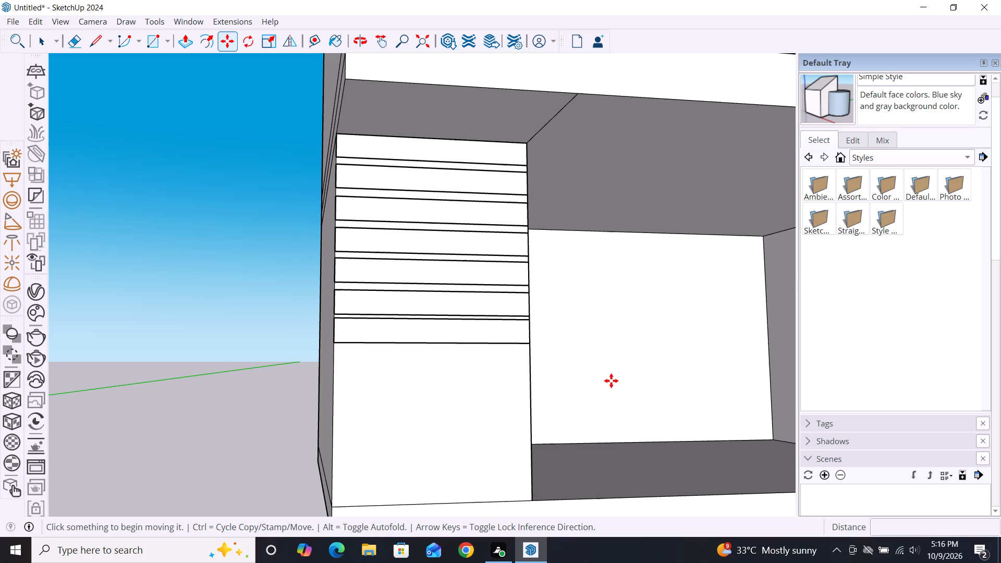
{"action": "key", "text": "ctrl+z"}
{"action": "key", "text": "ctrl+z"}
{"action": "key", "text": "ctrl+z"}
{"action": "key", "text": "ctrl+z"}
{"action": "key", "text": "ctrl+z"}
{"action": "key", "text": "ctrl+z"}
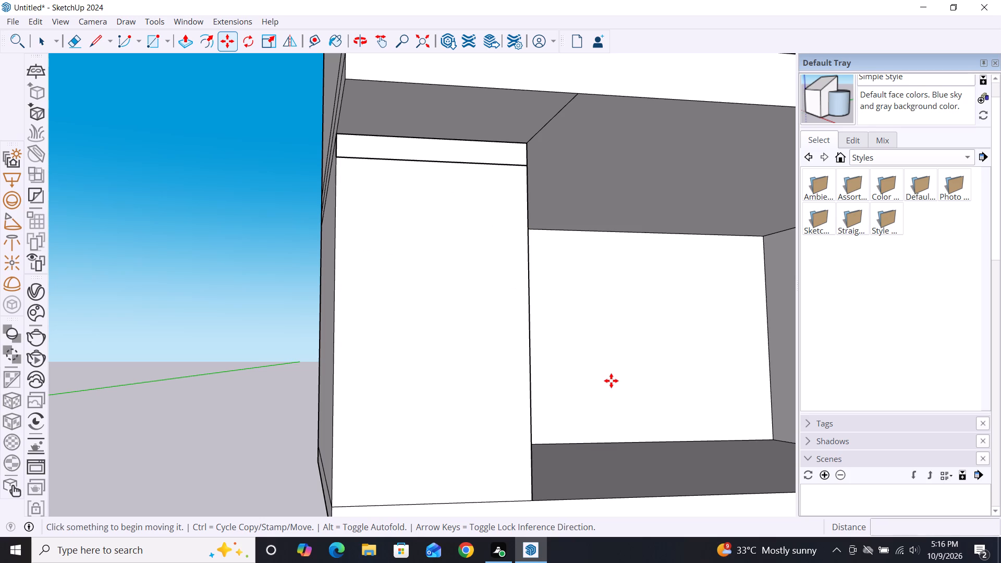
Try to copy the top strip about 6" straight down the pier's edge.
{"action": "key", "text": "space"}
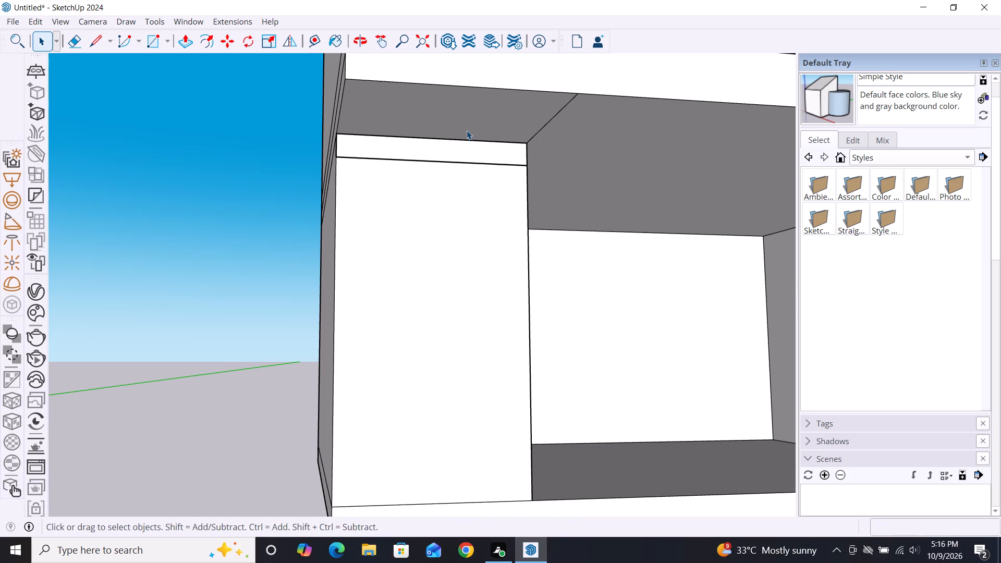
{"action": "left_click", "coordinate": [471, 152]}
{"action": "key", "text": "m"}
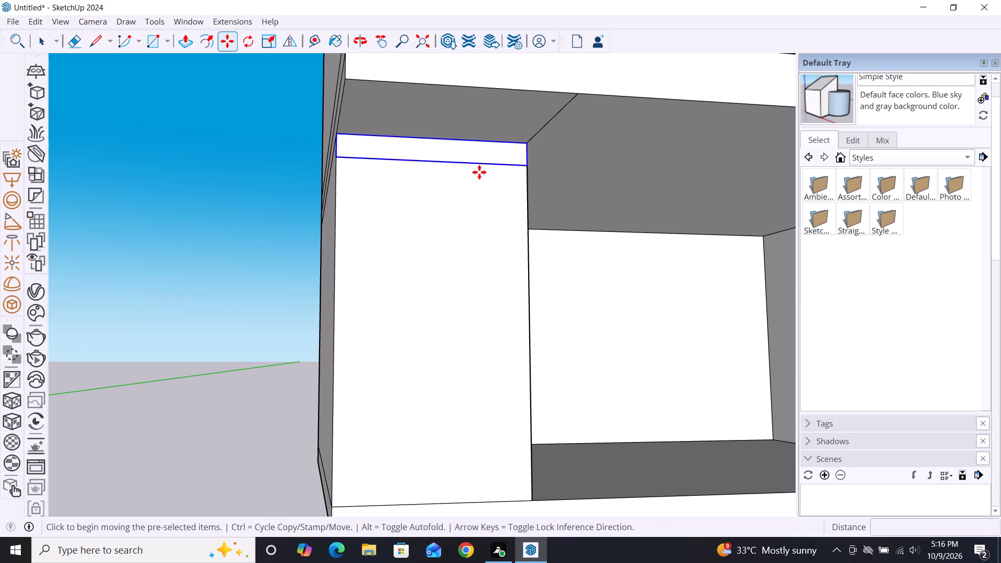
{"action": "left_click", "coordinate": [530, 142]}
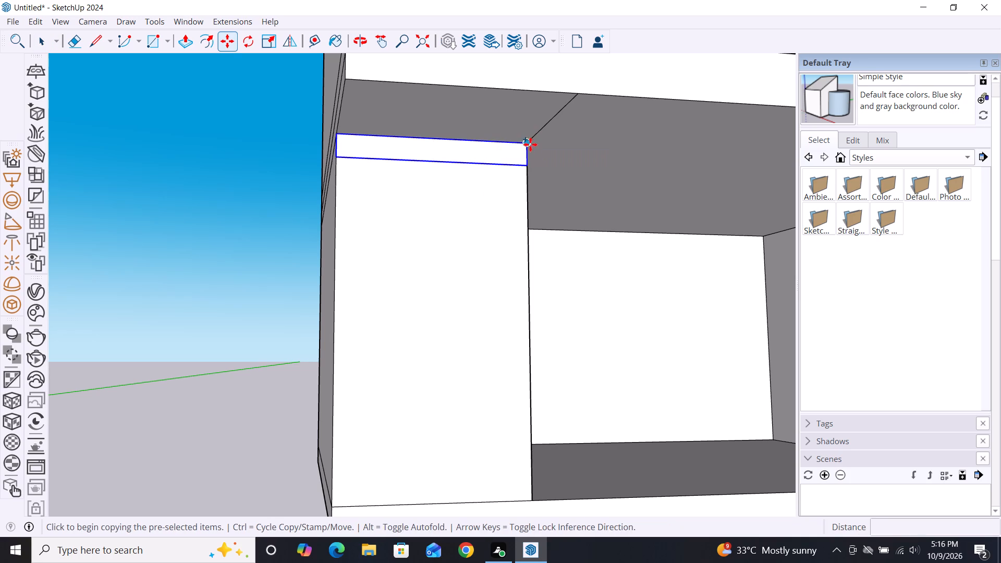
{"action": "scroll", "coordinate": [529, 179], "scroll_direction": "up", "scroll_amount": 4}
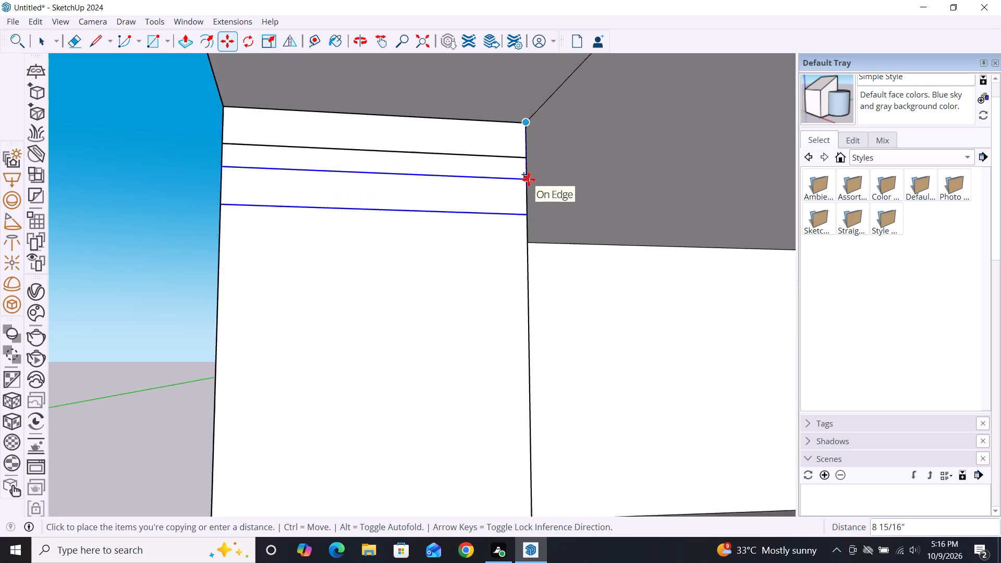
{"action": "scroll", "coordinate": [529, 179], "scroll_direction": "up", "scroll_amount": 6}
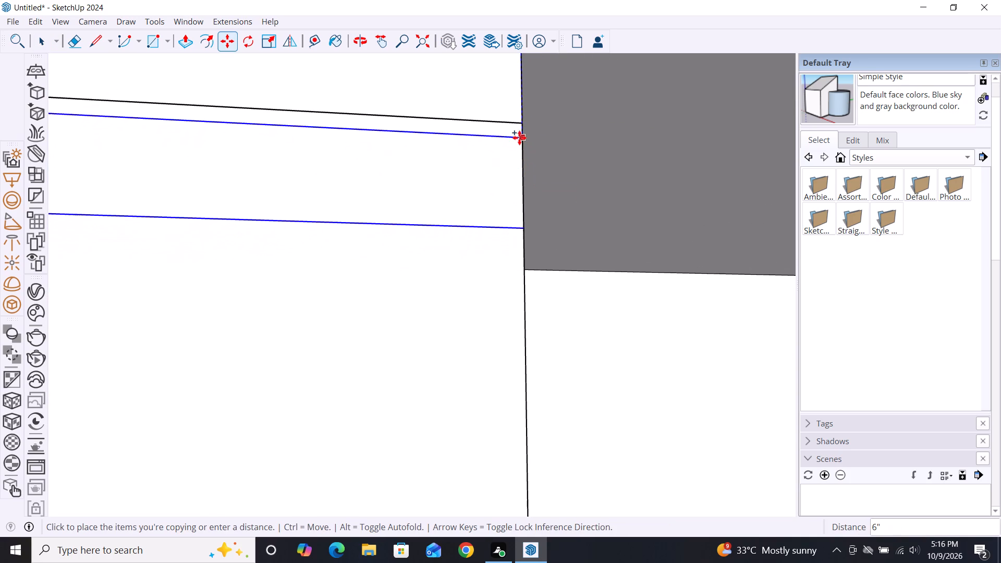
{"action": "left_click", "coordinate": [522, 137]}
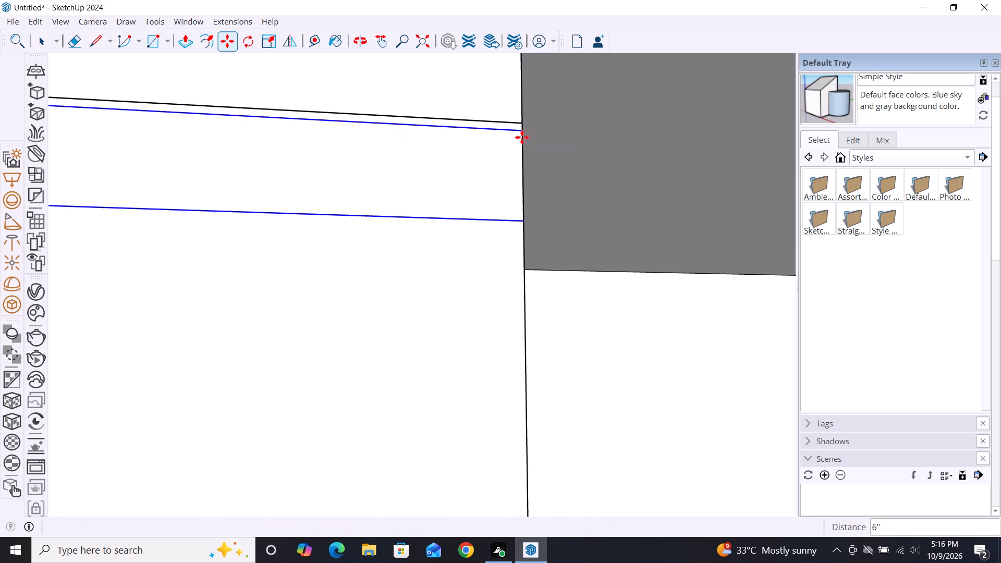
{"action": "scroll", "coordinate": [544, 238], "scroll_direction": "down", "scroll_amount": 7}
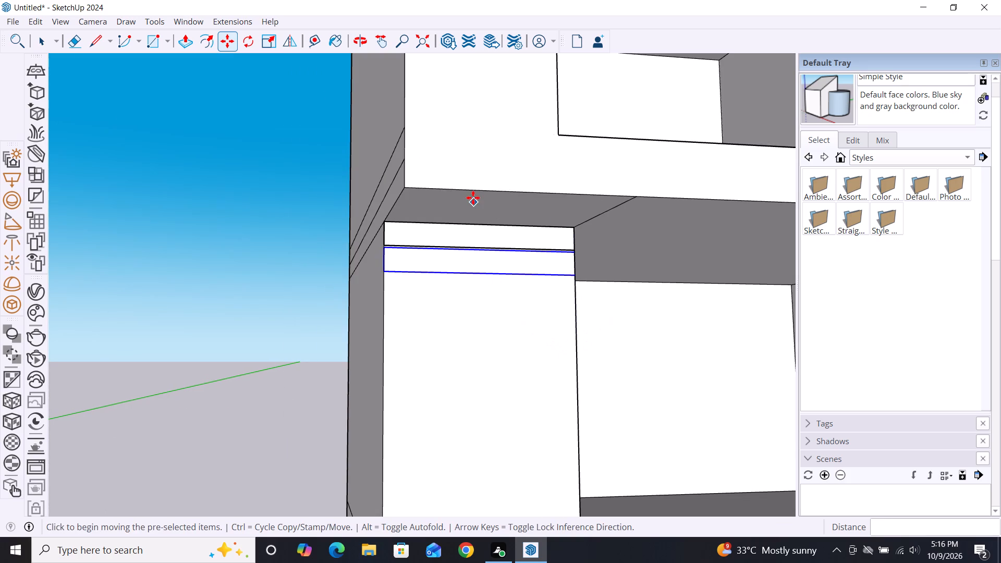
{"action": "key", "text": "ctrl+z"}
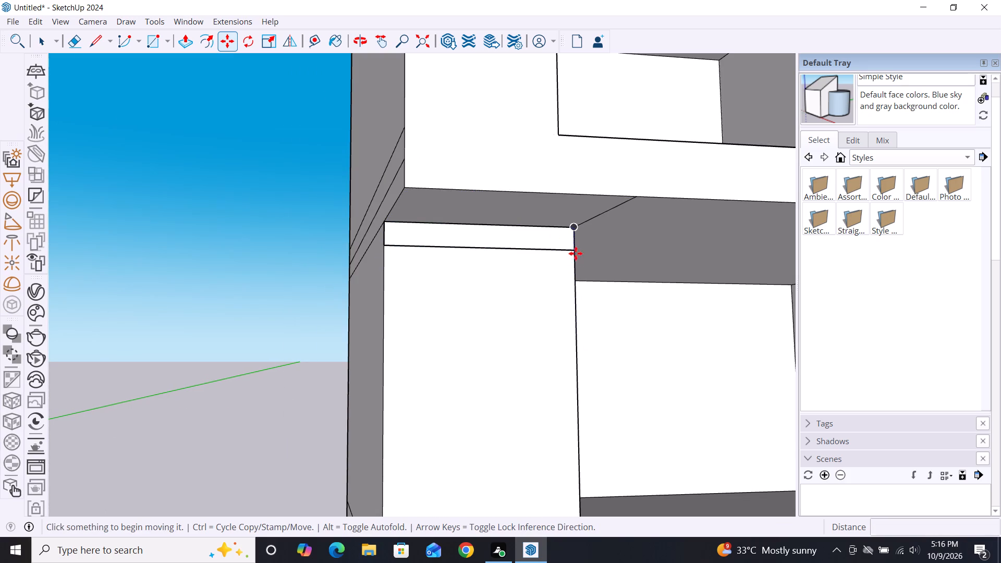
Copy the top strip about 6 7/16" straight down the pier's edge for a second strip.
{"action": "left_click", "coordinate": [572, 251]}
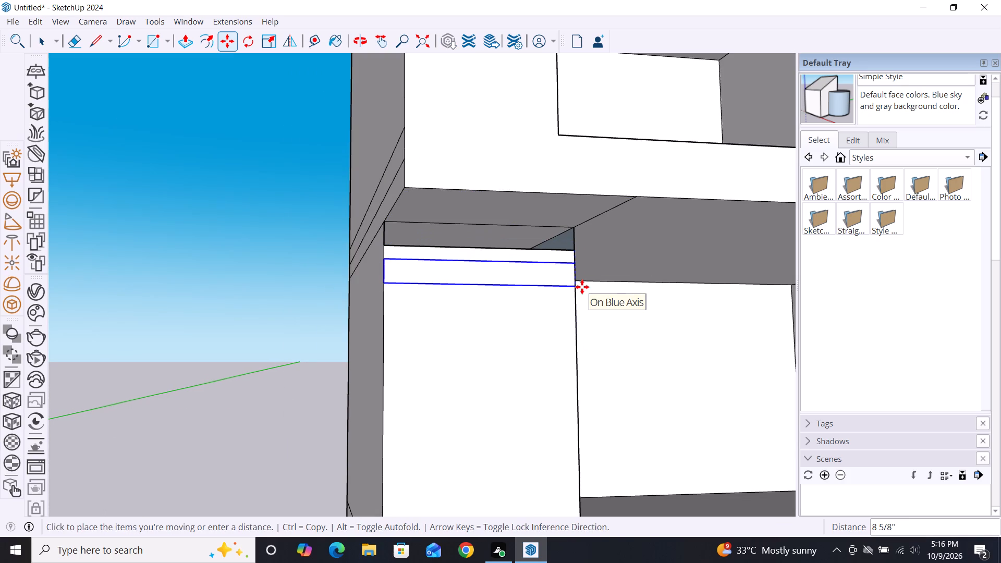
{"action": "scroll", "coordinate": [582, 287], "scroll_direction": "up", "scroll_amount": 6}
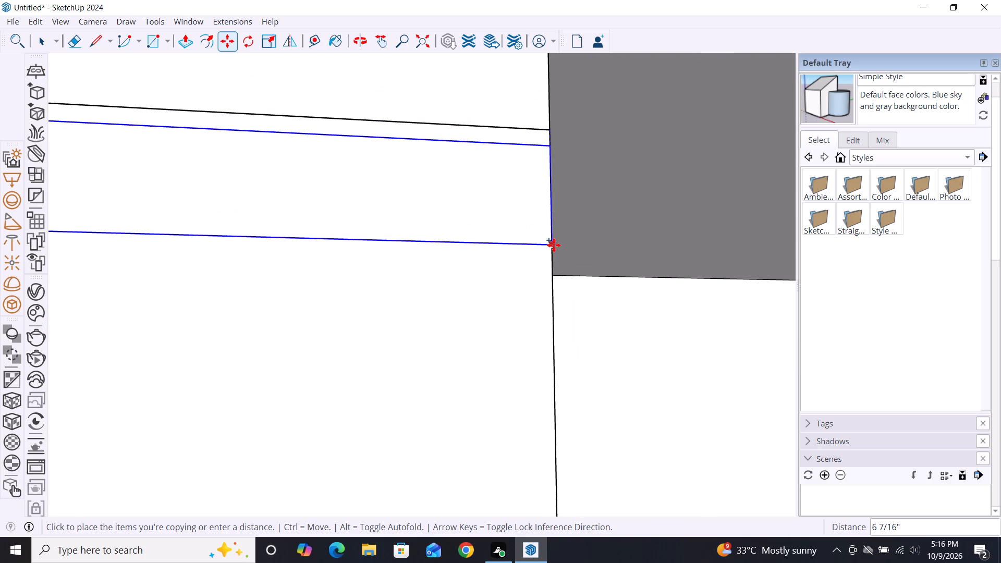
{"action": "left_click", "coordinate": [554, 245]}
{"action": "key", "text": "space"}
Copy the second strip about 6 7/16" straight down the pier's edge for a third strip.
{"action": "scroll", "coordinate": [552, 250], "scroll_direction": "down", "scroll_amount": 3}
{"action": "scroll", "coordinate": [533, 311], "scroll_direction": "down", "scroll_amount": 4}
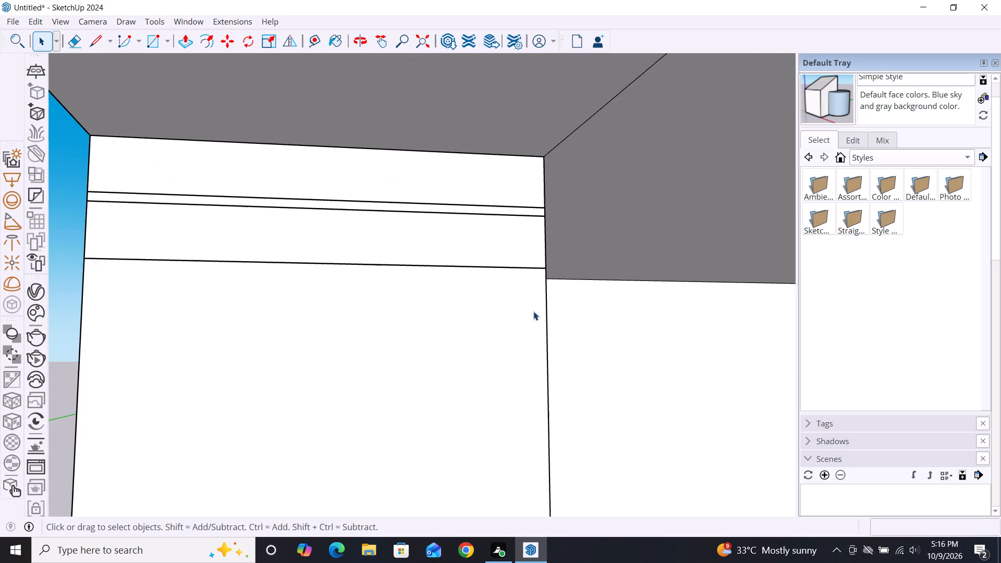
{"action": "scroll", "coordinate": [511, 212], "scroll_direction": "down", "scroll_amount": 4}
{"action": "scroll", "coordinate": [573, 160], "scroll_direction": "down", "scroll_amount": 4}
{"action": "middle_click_drag", "start_coordinate": [540, 360], "coordinate": [496, 456]}
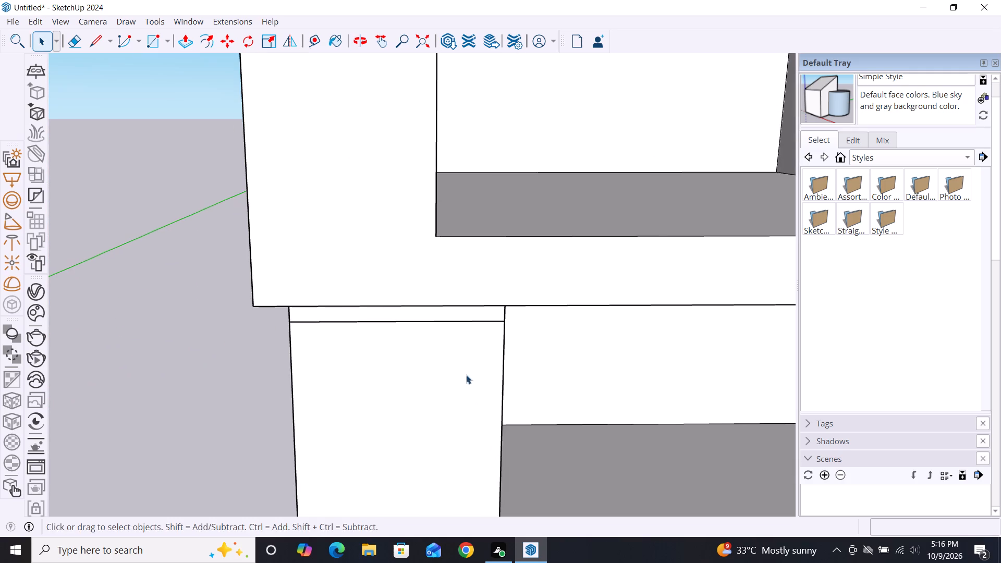
{"action": "middle_click_drag", "start_coordinate": [473, 342], "coordinate": [474, 286]}
{"action": "scroll", "coordinate": [474, 286], "scroll_direction": "up", "scroll_amount": 3}
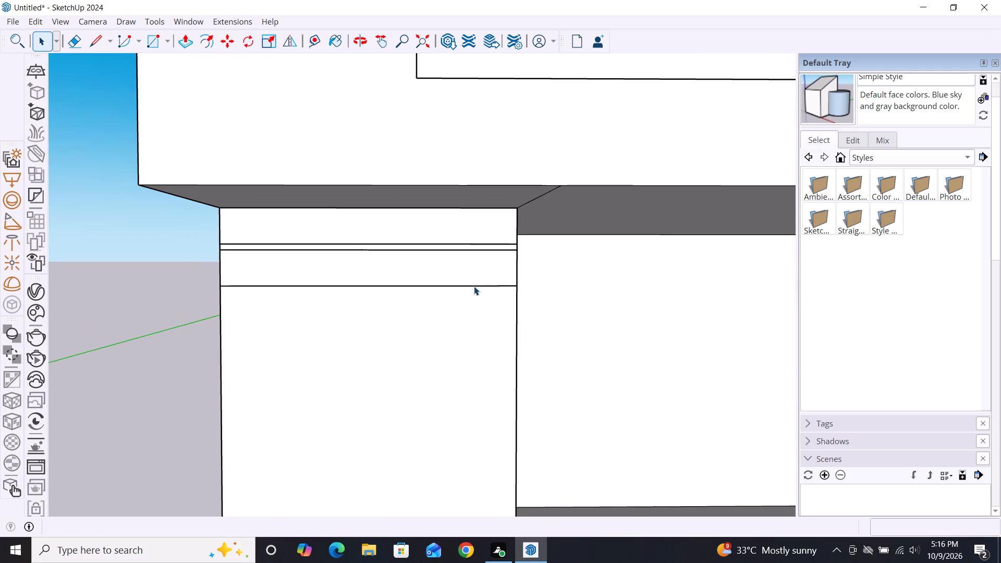
{"action": "left_click", "coordinate": [474, 286]}
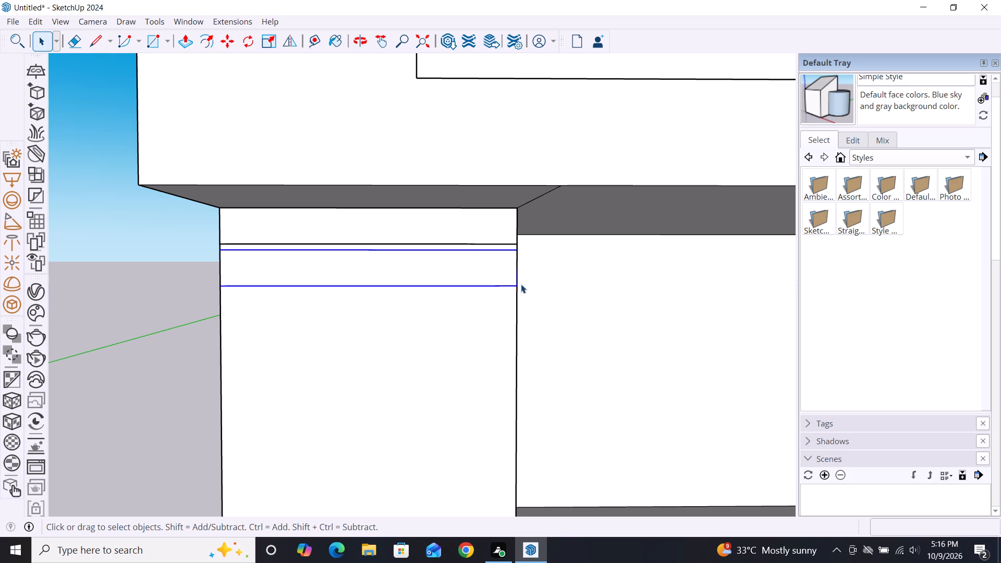
{"action": "key", "text": "m"}
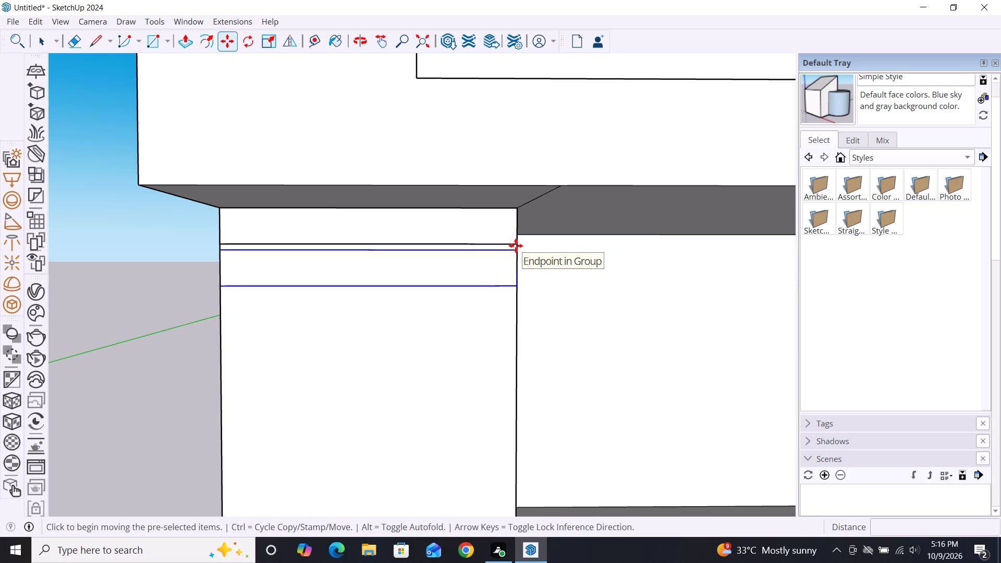
{"action": "left_click", "coordinate": [518, 250]}
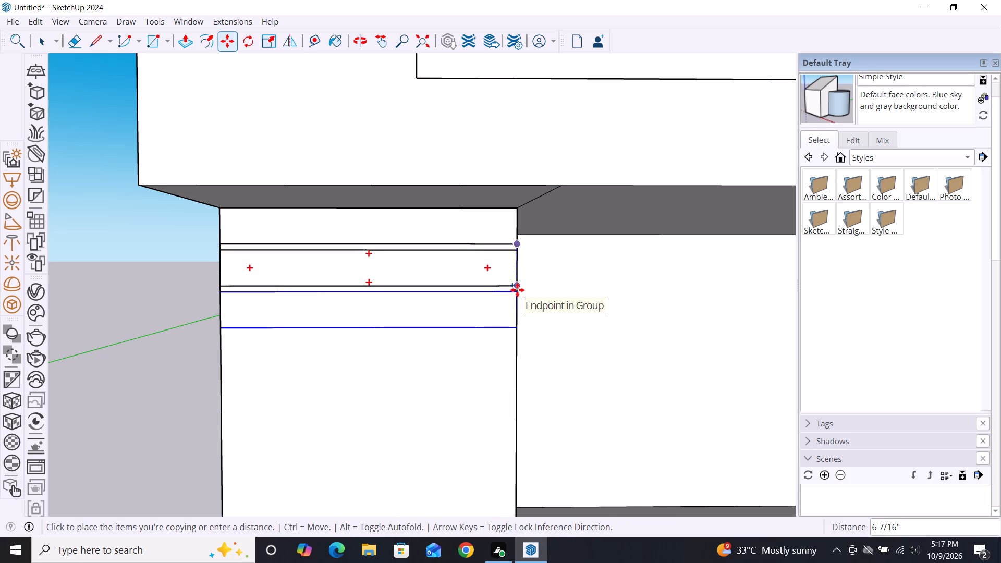
{"action": "left_click", "coordinate": [517, 290]}
Copy the strip on down the pier's edge for a fourth and fifth strip, each about 6 1/2" below the previous one.
{"action": "left_click", "coordinate": [518, 290]}
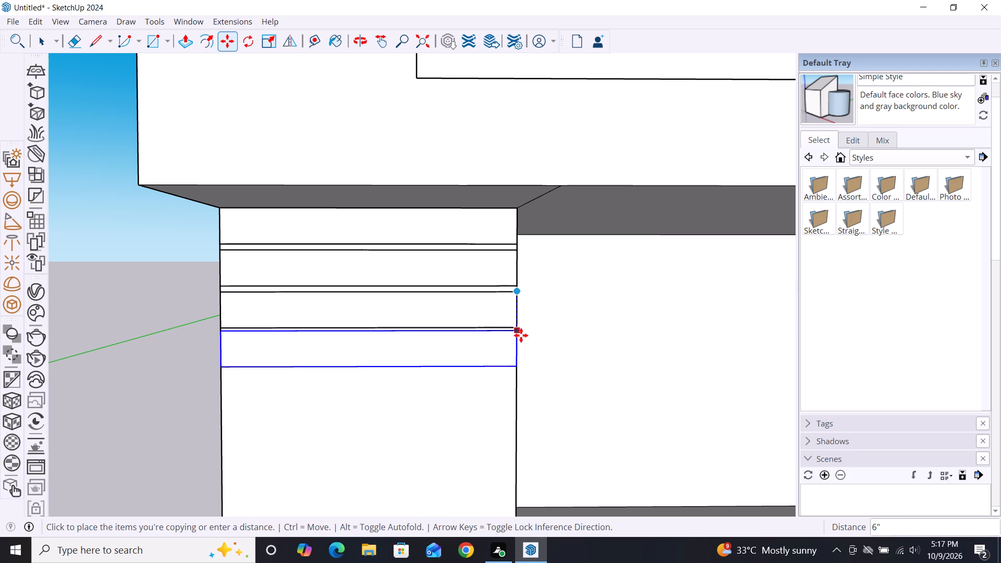
{"action": "scroll", "coordinate": [521, 335], "scroll_direction": "up", "scroll_amount": 3}
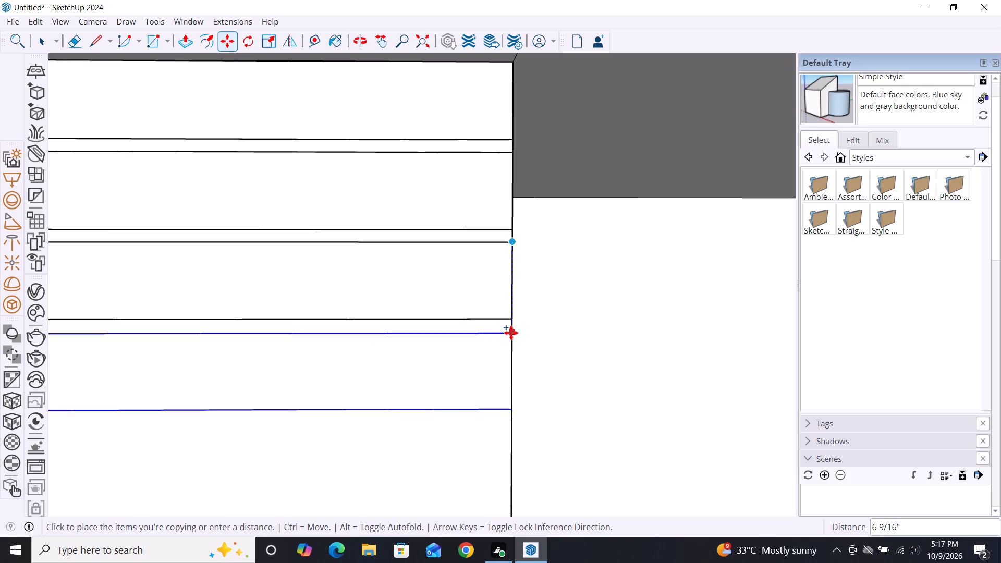
{"action": "left_click", "coordinate": [511, 333]}
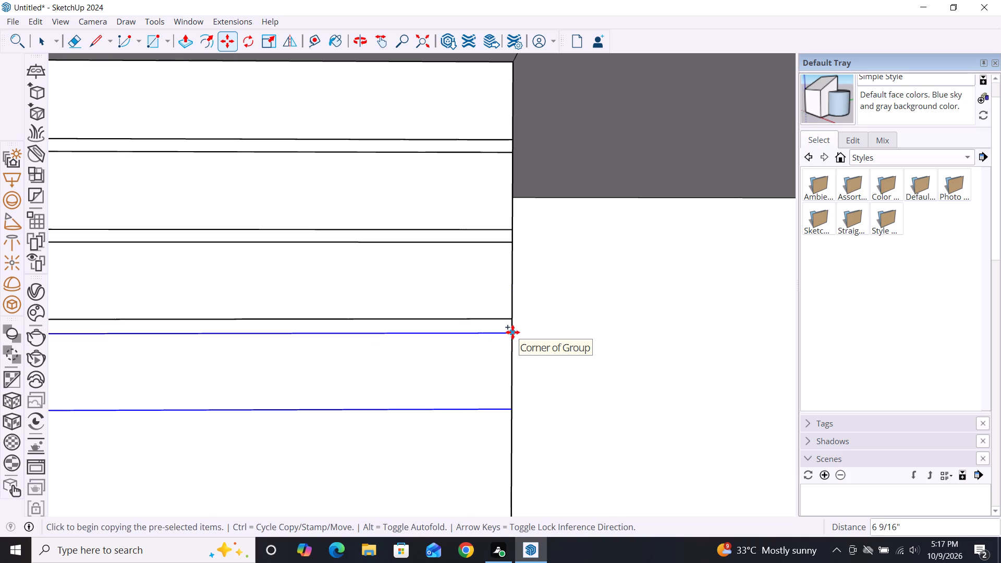
{"action": "left_click", "coordinate": [512, 332]}
{"action": "scroll", "coordinate": [554, 296], "scroll_direction": "down", "scroll_amount": 6}
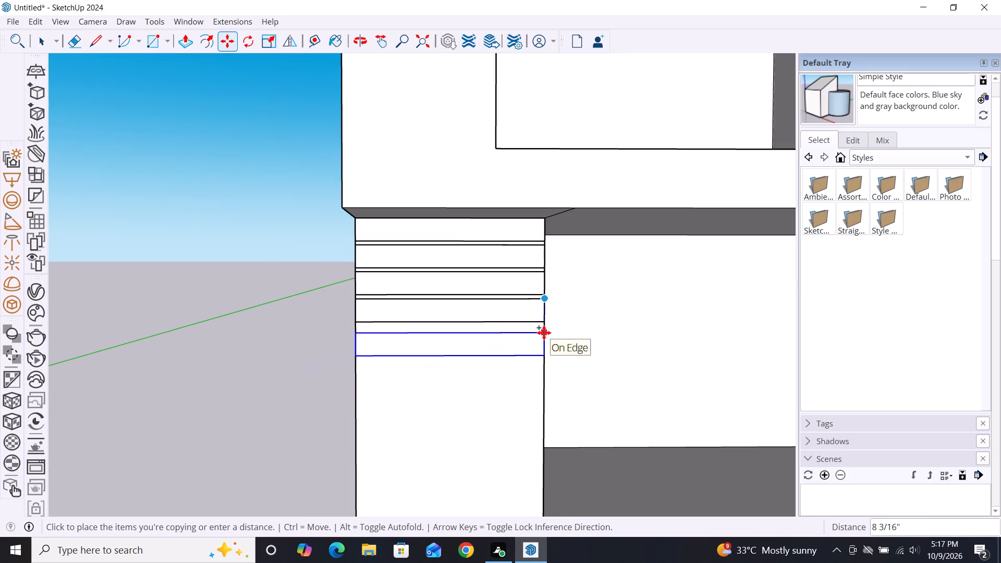
{"action": "scroll", "coordinate": [549, 334], "scroll_direction": "up", "scroll_amount": 7}
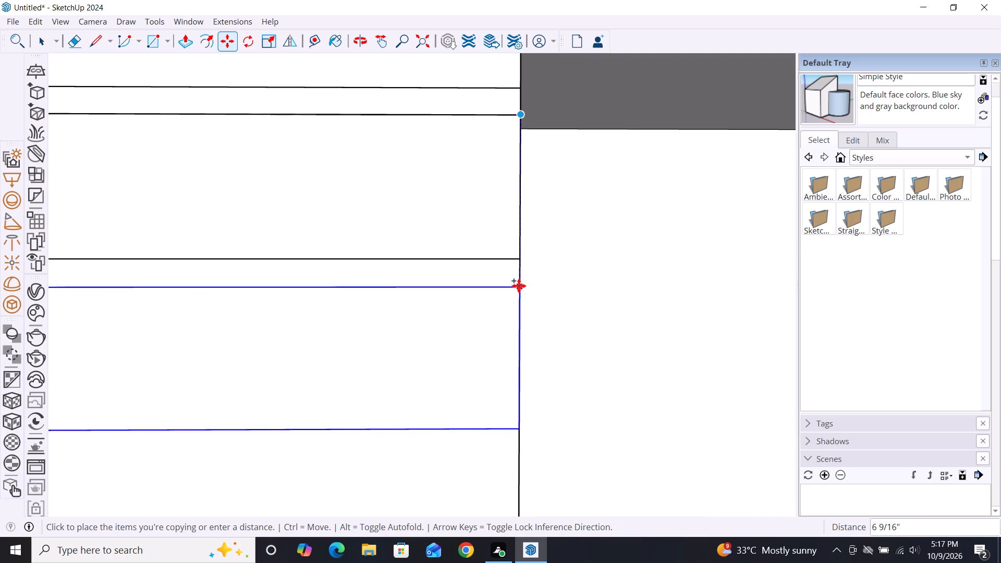
{"action": "left_click", "coordinate": [518, 284]}
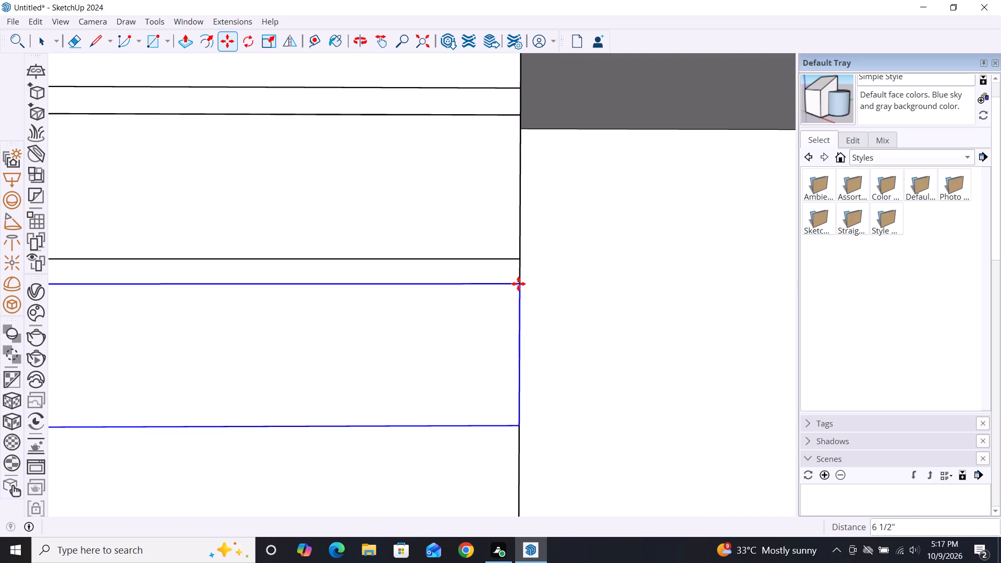
Copy the strip on down the pier's edge for a sixth and seventh strip, each about 7" below the previous one.
{"action": "left_click", "coordinate": [518, 284]}
{"action": "scroll", "coordinate": [520, 287], "scroll_direction": "down", "scroll_amount": 2}
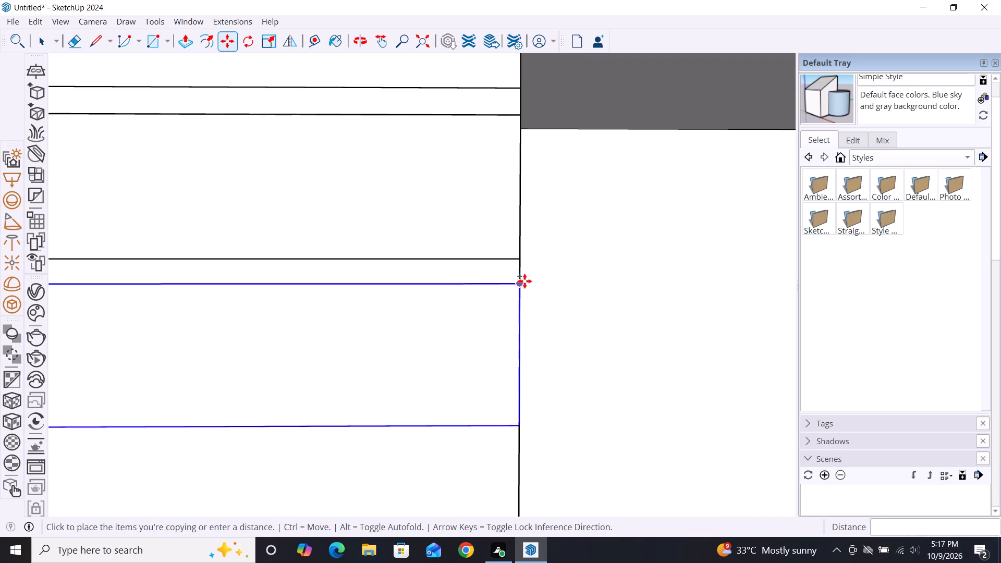
{"action": "scroll", "coordinate": [524, 281], "scroll_direction": "down", "scroll_amount": 2}
{"action": "scroll", "coordinate": [571, 224], "scroll_direction": "down", "scroll_amount": 7}
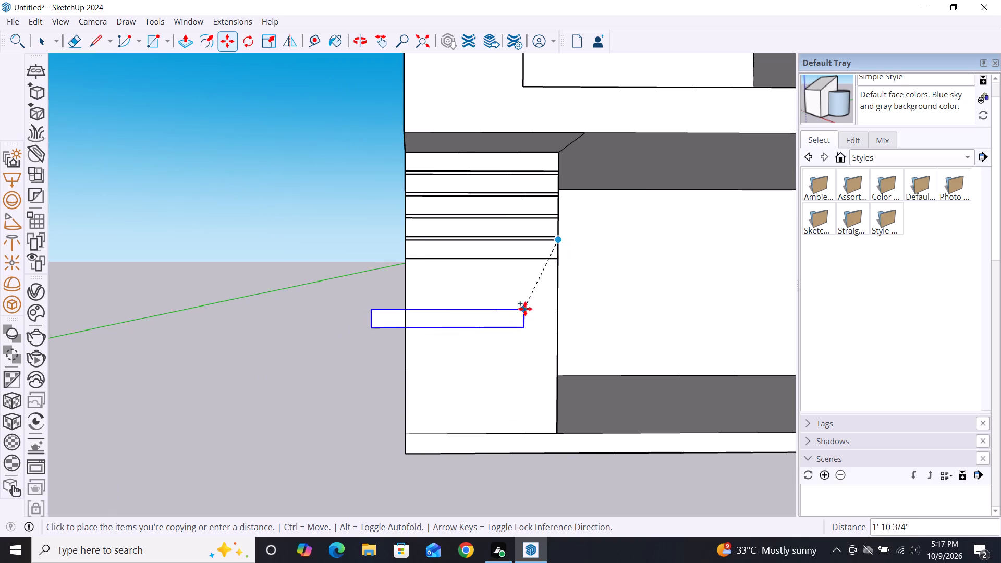
{"action": "scroll", "coordinate": [557, 283], "scroll_direction": "up", "scroll_amount": 9}
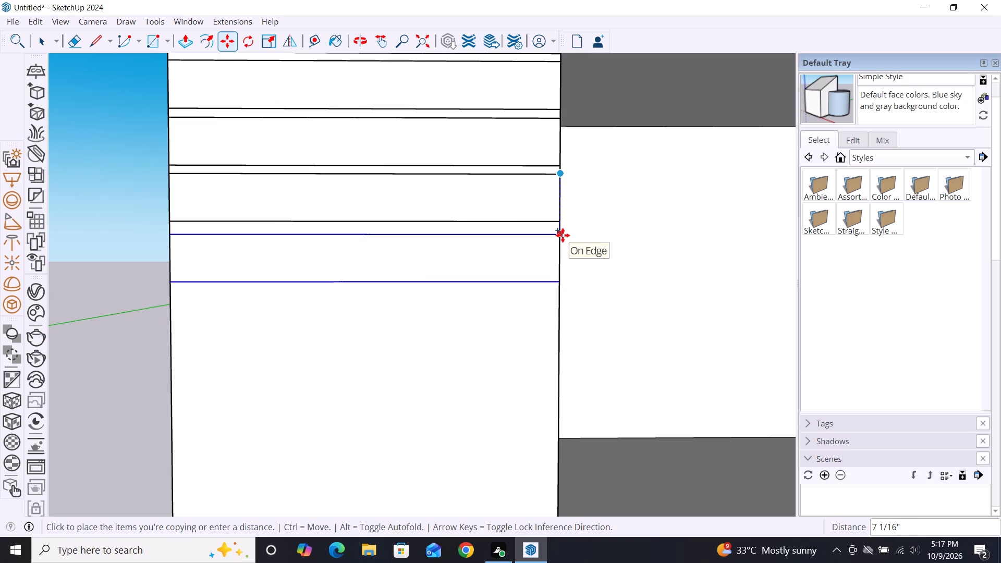
{"action": "left_click", "coordinate": [563, 235]}
{"action": "left_click", "coordinate": [563, 235]}
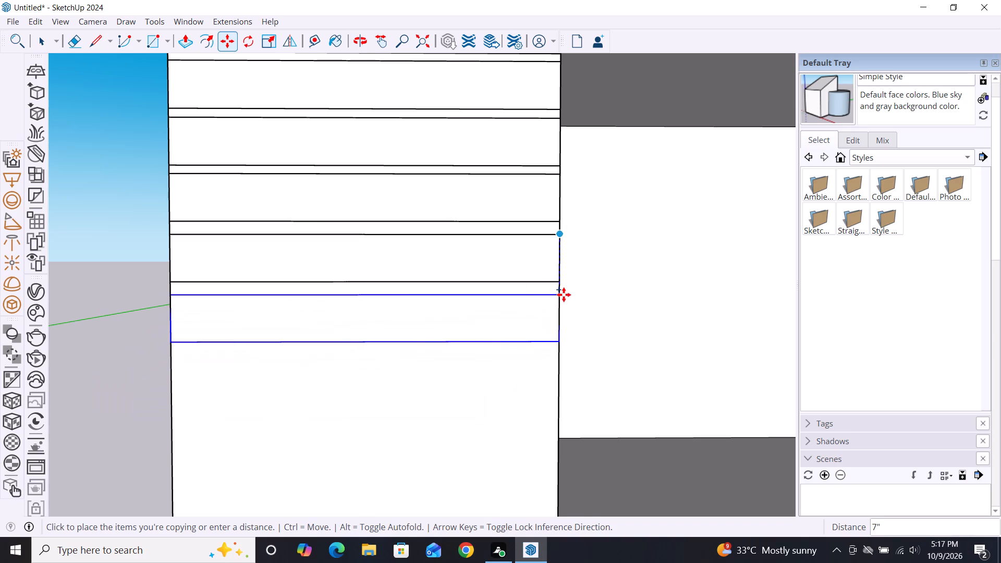
{"action": "left_click", "coordinate": [564, 295]}
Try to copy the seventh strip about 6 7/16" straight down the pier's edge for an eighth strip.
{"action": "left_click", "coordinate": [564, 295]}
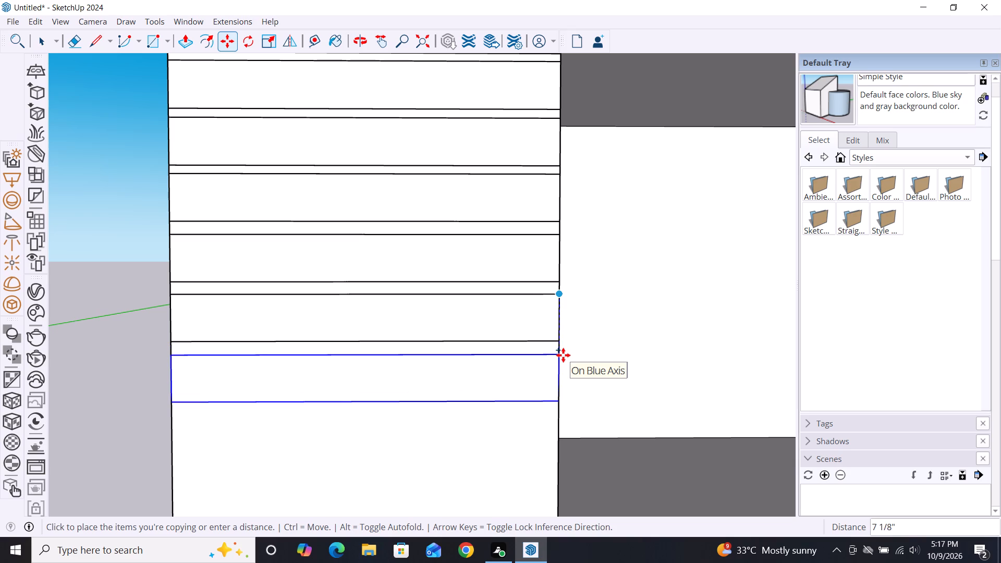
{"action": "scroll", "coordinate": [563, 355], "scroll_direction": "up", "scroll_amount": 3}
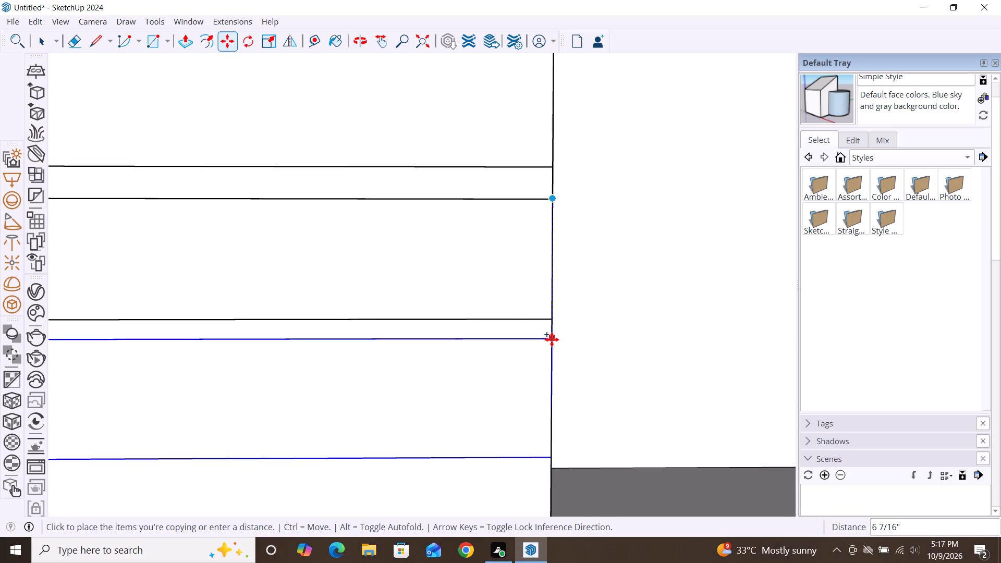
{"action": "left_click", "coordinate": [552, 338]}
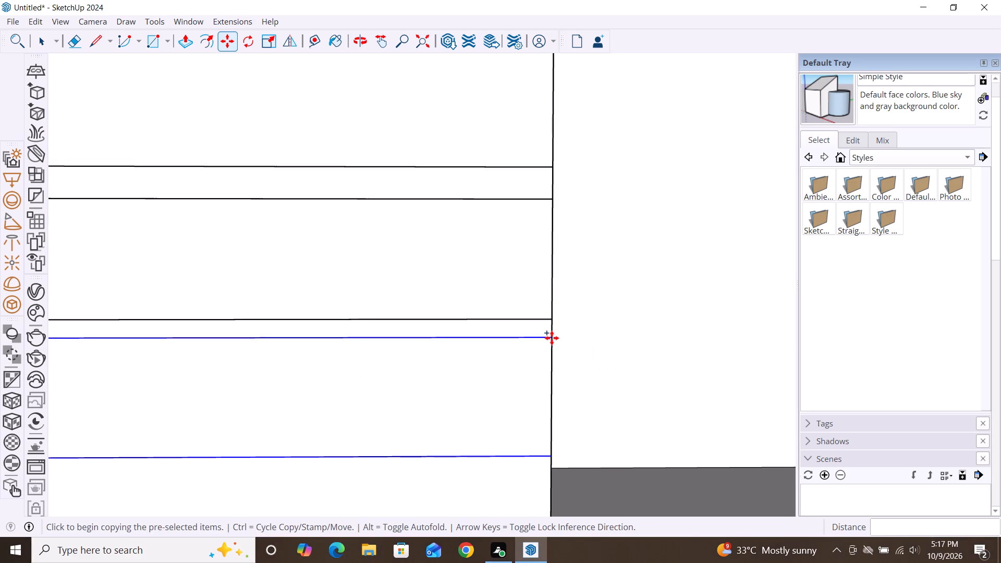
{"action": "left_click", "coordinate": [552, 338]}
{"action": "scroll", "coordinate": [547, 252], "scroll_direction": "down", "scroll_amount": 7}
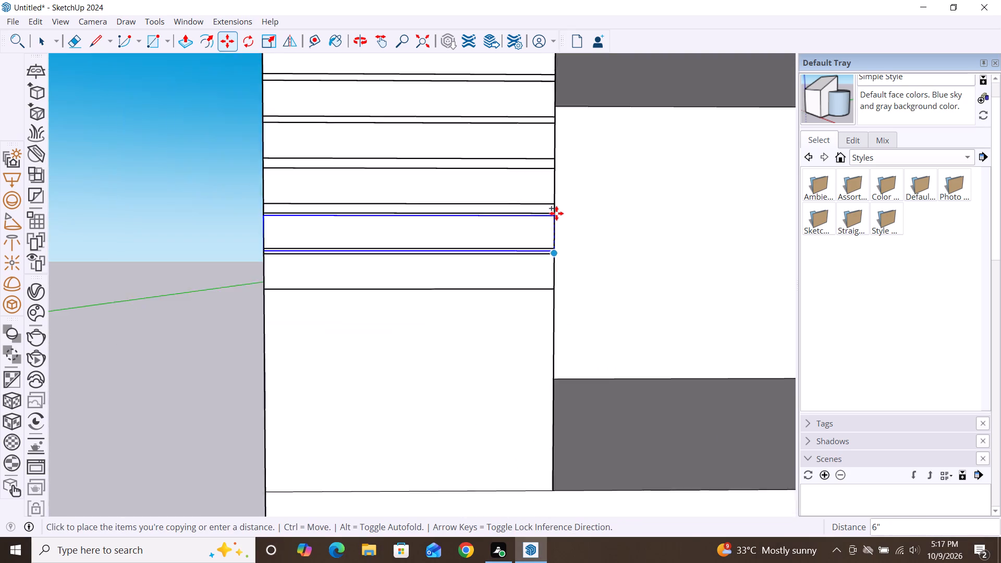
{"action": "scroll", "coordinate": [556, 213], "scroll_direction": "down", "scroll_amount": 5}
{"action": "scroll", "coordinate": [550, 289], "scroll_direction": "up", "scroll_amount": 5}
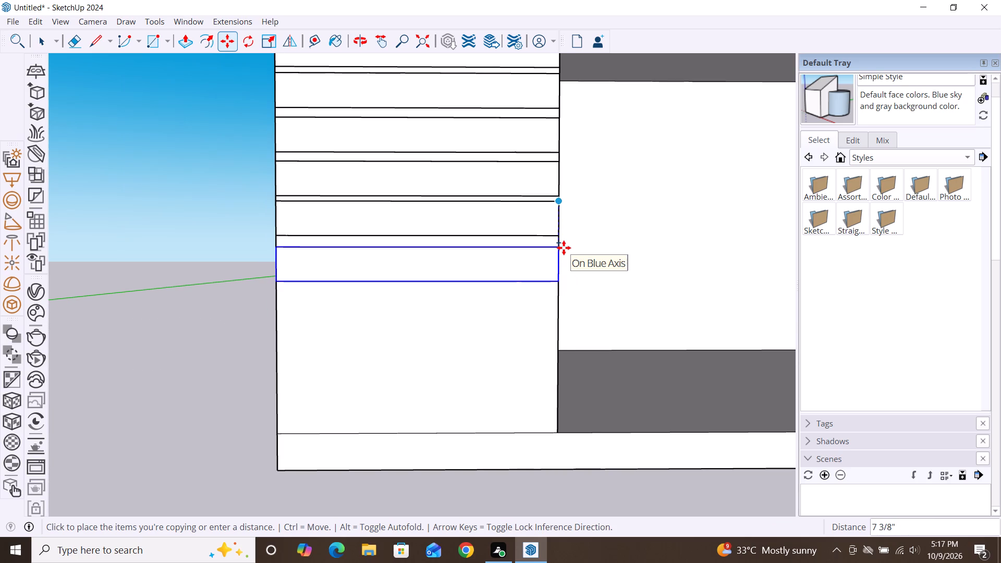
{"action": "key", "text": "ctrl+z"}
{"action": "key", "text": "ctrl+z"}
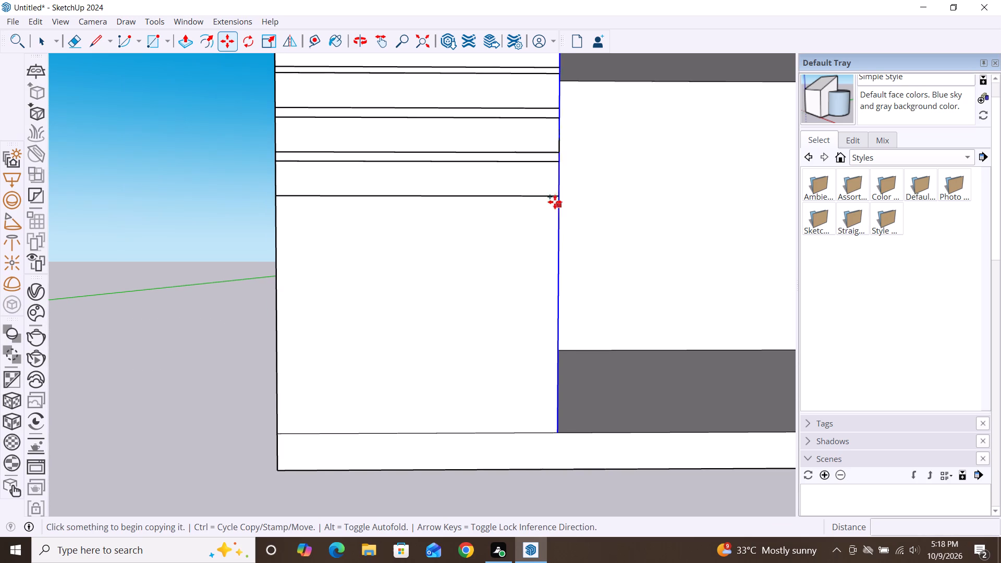
Copy the seventh strip about 7" straight down the pier's edge for an eighth strip.
{"action": "left_click", "coordinate": [556, 198]}
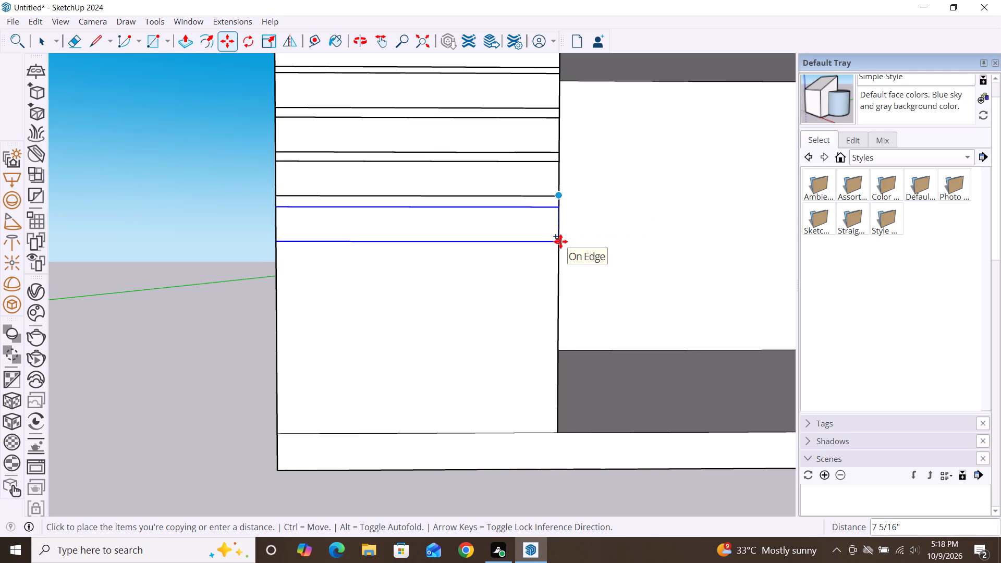
{"action": "scroll", "coordinate": [560, 241], "scroll_direction": "up", "scroll_amount": 5}
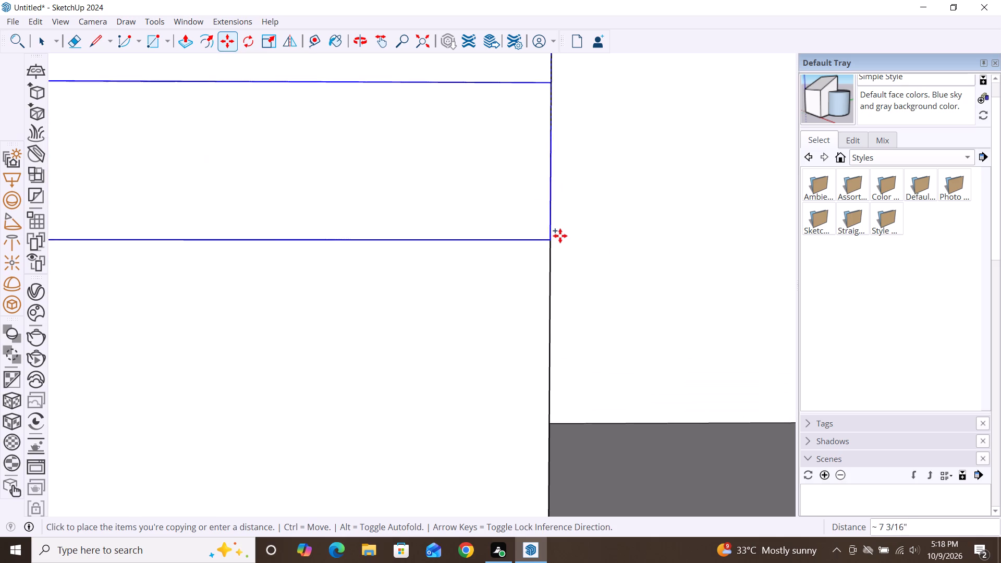
{"action": "left_click", "coordinate": [559, 231]}
{"action": "scroll", "coordinate": [559, 231], "scroll_direction": "down", "scroll_amount": 4}
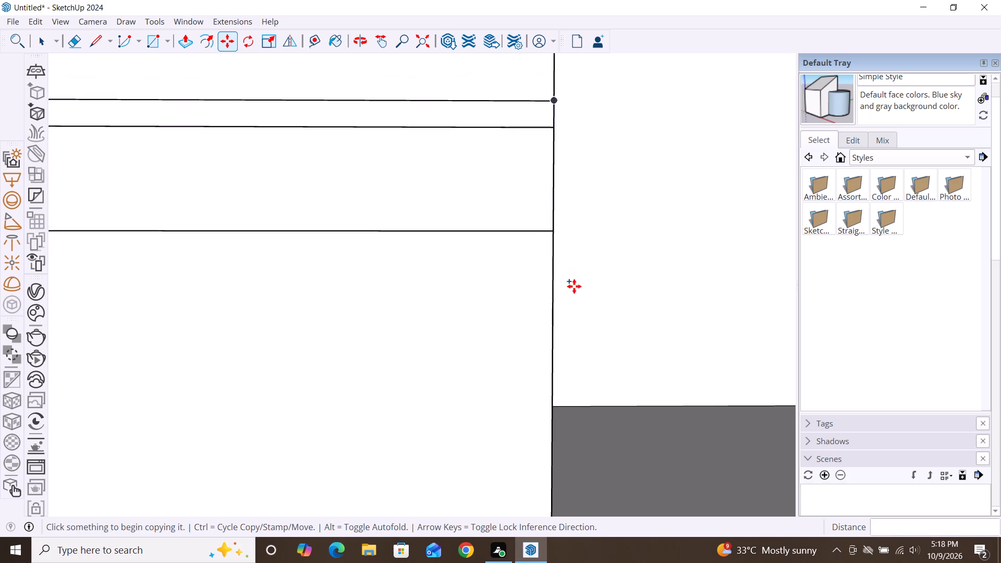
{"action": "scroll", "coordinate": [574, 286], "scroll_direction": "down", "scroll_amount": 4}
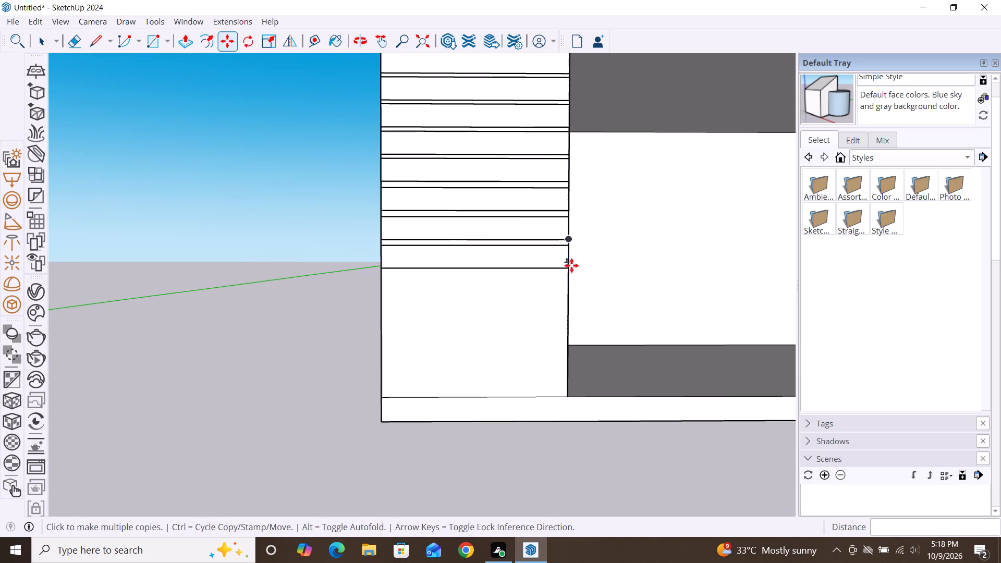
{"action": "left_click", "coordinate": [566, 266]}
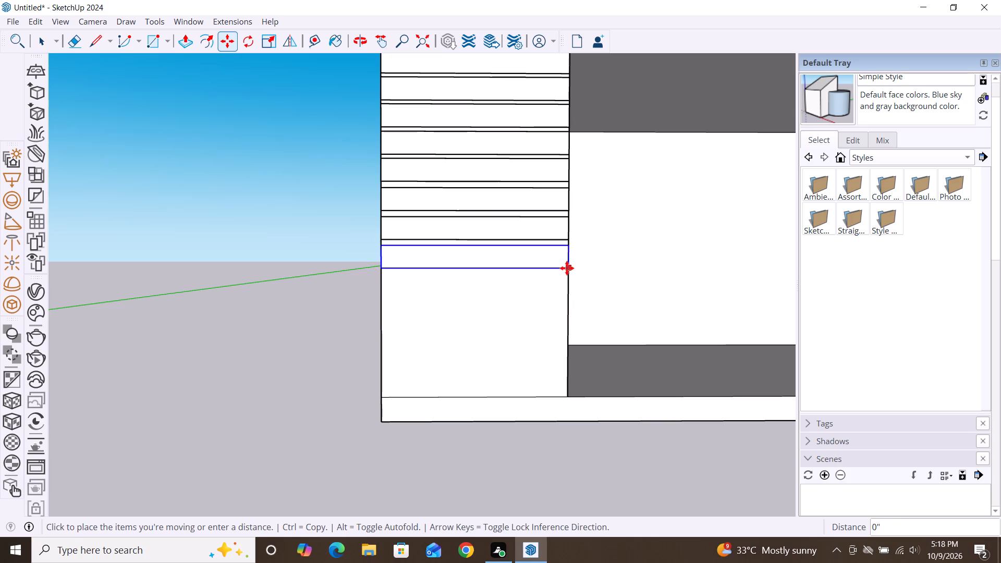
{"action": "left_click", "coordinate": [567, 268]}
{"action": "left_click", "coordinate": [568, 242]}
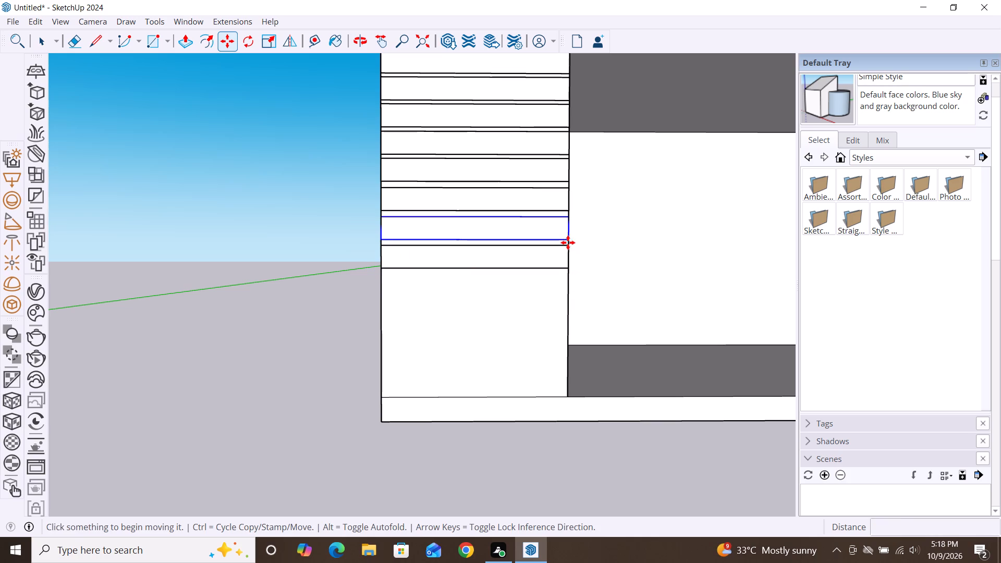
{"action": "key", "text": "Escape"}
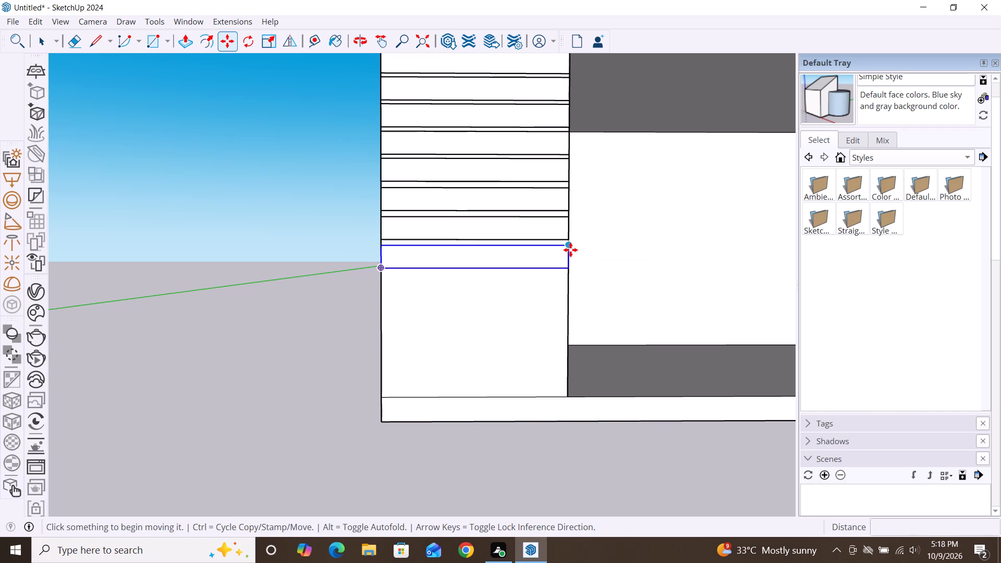
Copy the lowest strip down the pier's edge three more times to the base, each about 7" below the previous one.
{"action": "left_click", "coordinate": [568, 248]}
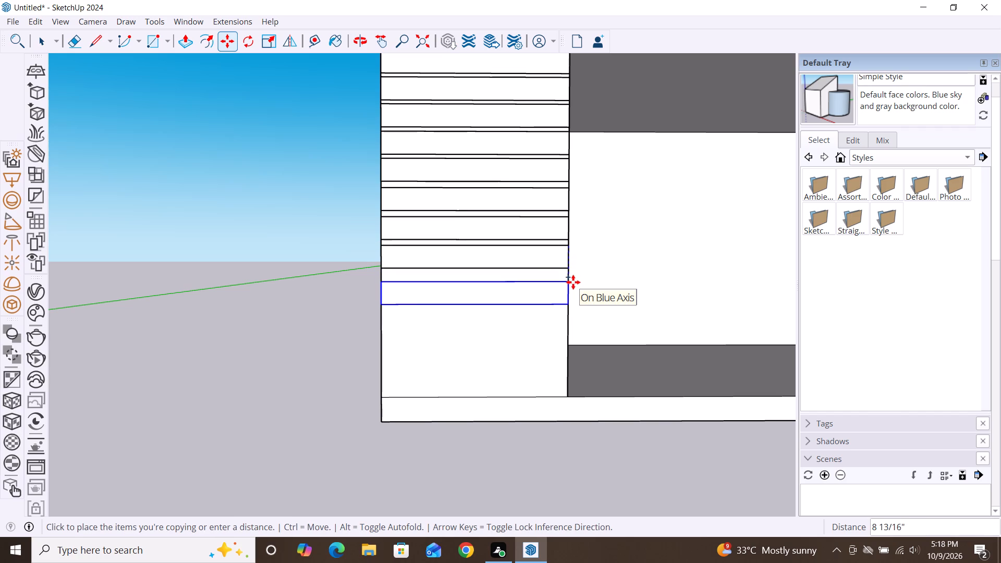
{"action": "scroll", "coordinate": [573, 282], "scroll_direction": "up", "scroll_amount": 4}
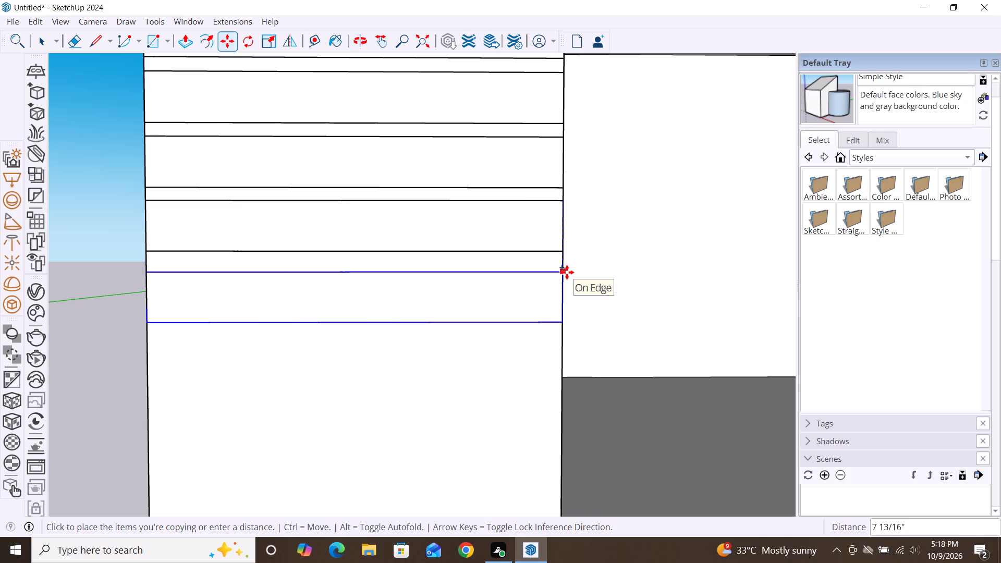
{"action": "left_click", "coordinate": [566, 268]}
{"action": "left_click", "coordinate": [566, 268]}
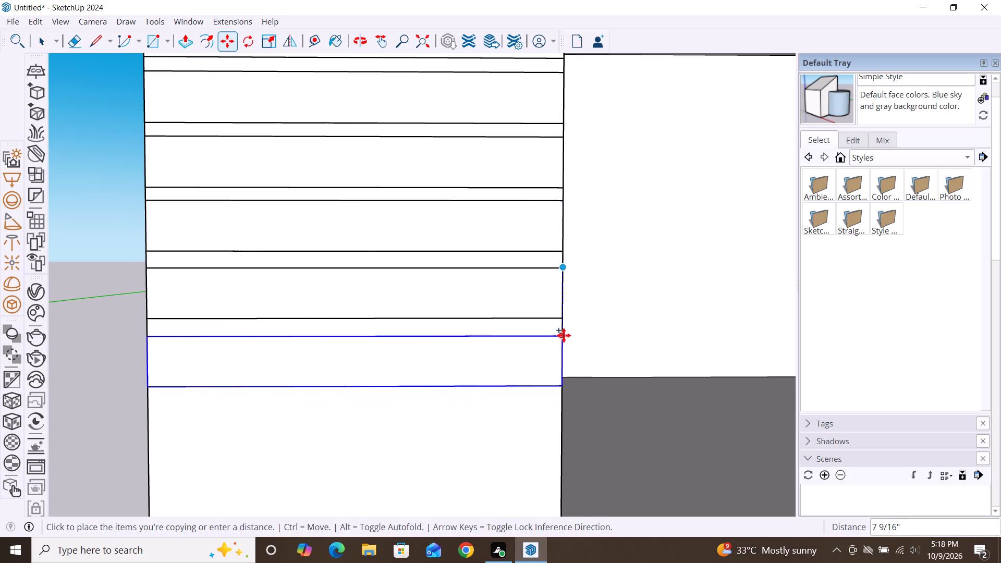
{"action": "left_click", "coordinate": [564, 335]}
{"action": "left_click", "coordinate": [564, 335]}
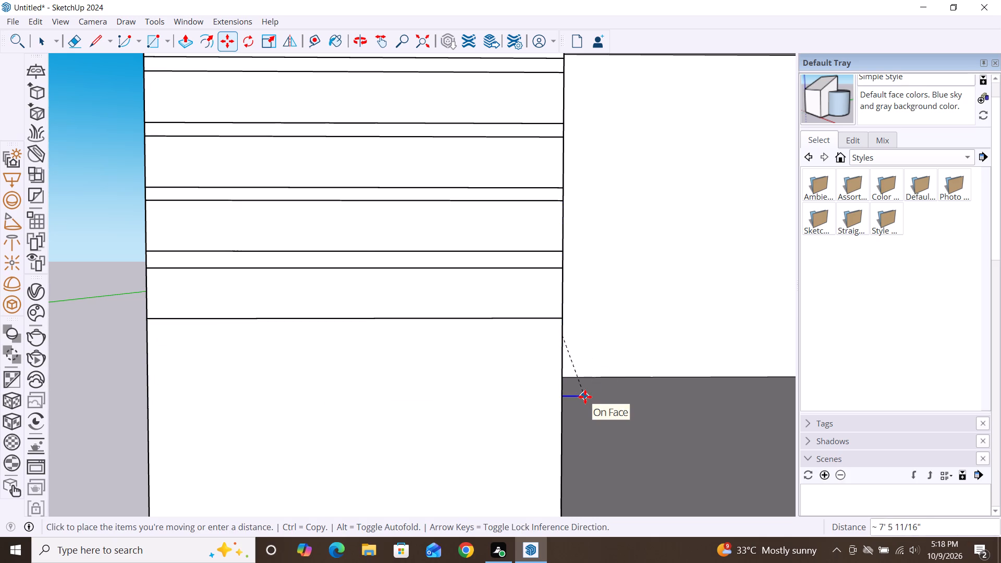
{"action": "scroll", "coordinate": [590, 265], "scroll_direction": "down", "scroll_amount": 7}
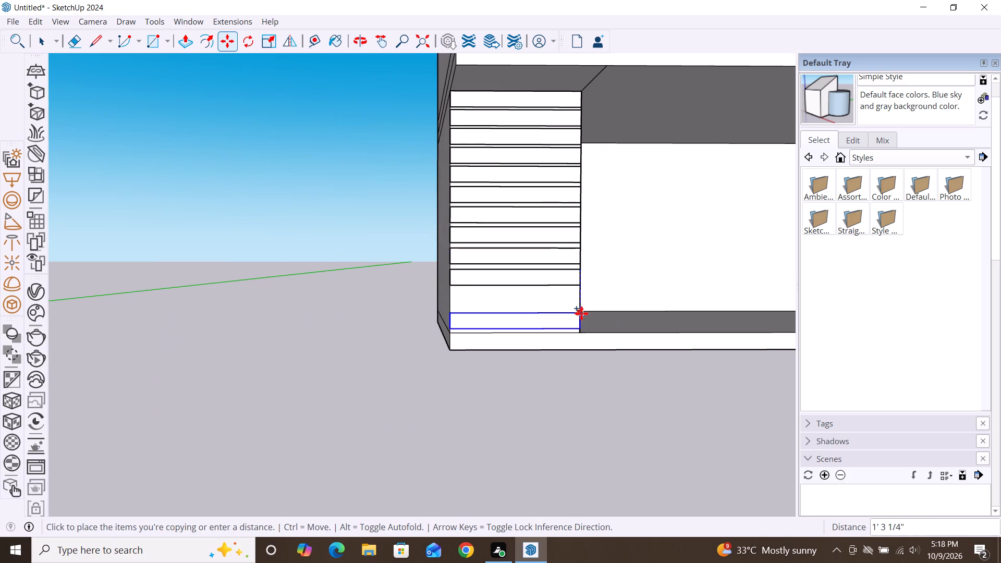
{"action": "scroll", "coordinate": [581, 313], "scroll_direction": "up", "scroll_amount": 6}
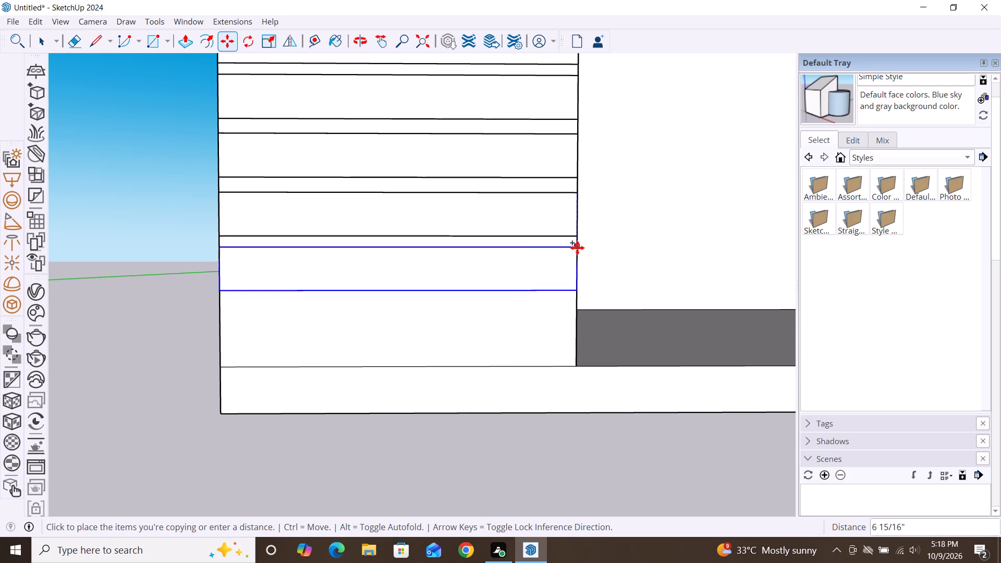
{"action": "left_click", "coordinate": [577, 248]}
{"action": "left_click", "coordinate": [579, 249]}
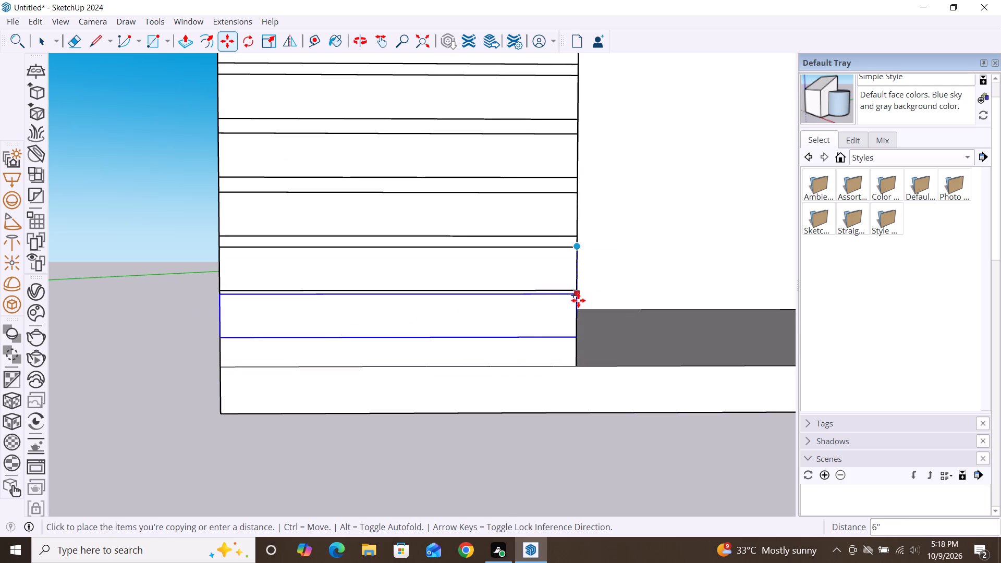
{"action": "left_click", "coordinate": [580, 303]}
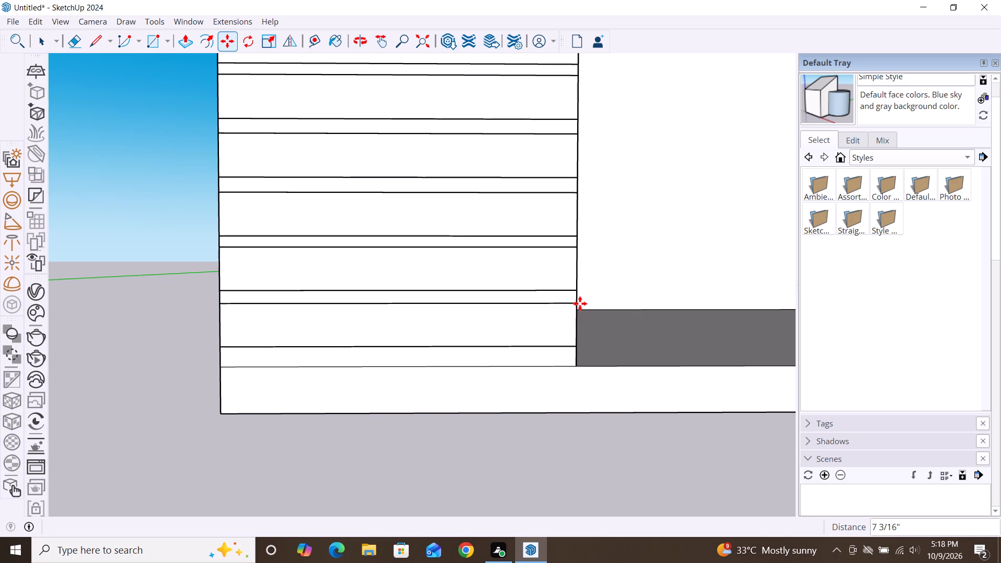
{"action": "key", "text": "space"}
Draw a 10' horizontal line across the adjoining side wall from the top strip's lower corner to the wall's far edge.
{"action": "scroll", "coordinate": [416, 212], "scroll_direction": "down", "scroll_amount": 5}
{"action": "scroll", "coordinate": [397, 314], "scroll_direction": "down", "scroll_amount": 8}
{"action": "scroll", "coordinate": [351, 407], "scroll_direction": "down", "scroll_amount": 3}
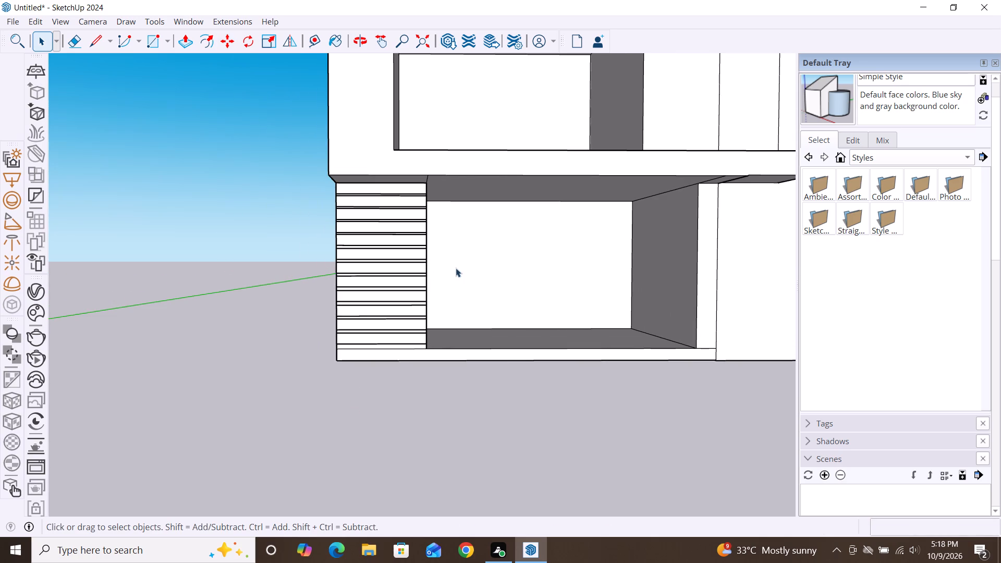
{"action": "middle_click_drag", "start_coordinate": [460, 280], "coordinate": [584, 311]}
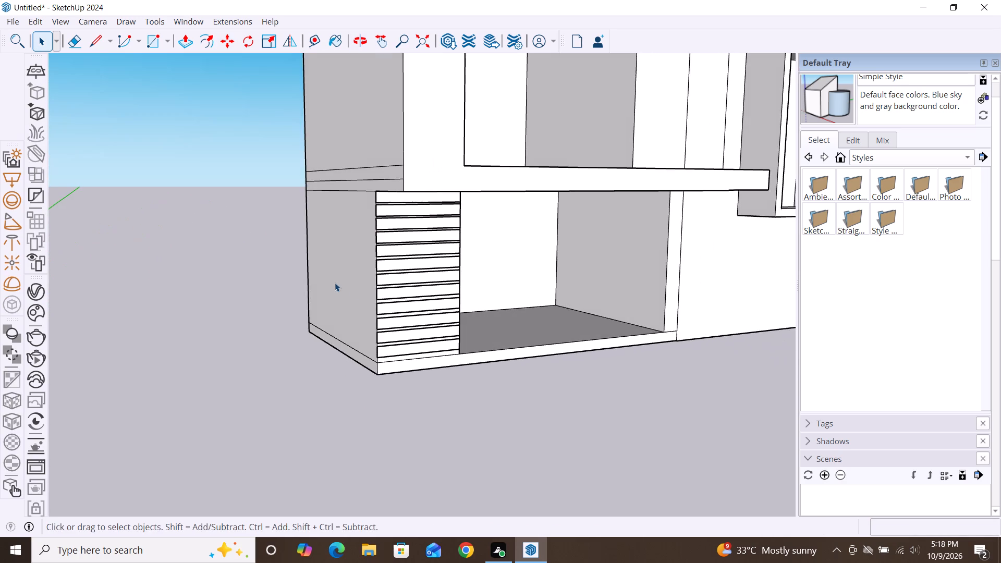
{"action": "scroll", "coordinate": [334, 283], "scroll_direction": "down", "scroll_amount": 3}
{"action": "middle_click_drag", "start_coordinate": [319, 338], "coordinate": [527, 339]}
{"action": "scroll", "coordinate": [426, 241], "scroll_direction": "up", "scroll_amount": 5}
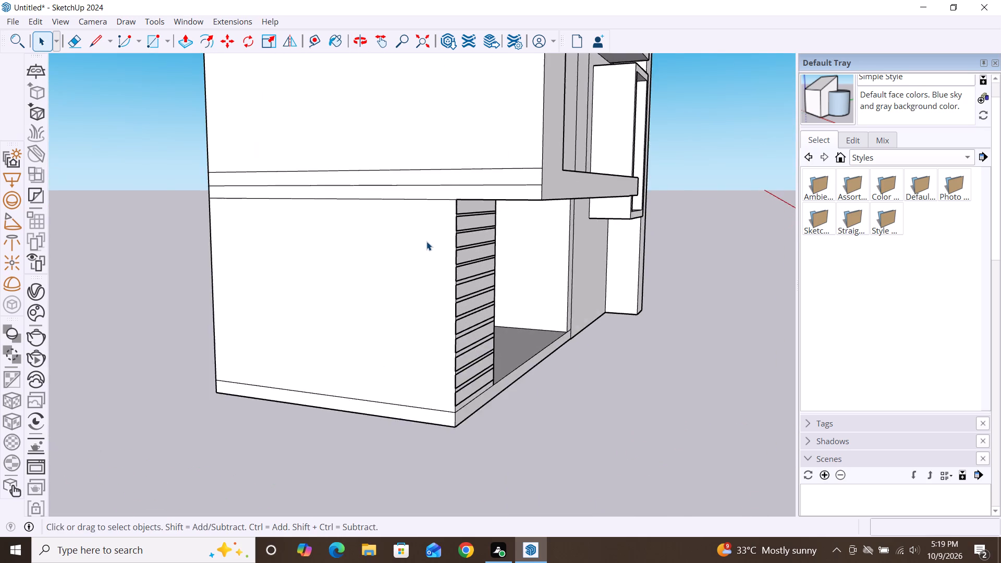
{"action": "scroll", "coordinate": [426, 241], "scroll_direction": "up", "scroll_amount": 9}
{"action": "scroll", "coordinate": [356, 226], "scroll_direction": "down", "scroll_amount": 3}
{"action": "middle_click_drag", "start_coordinate": [315, 388], "coordinate": [413, 367]}
{"action": "middle_click_drag", "start_coordinate": [412, 367], "coordinate": [303, 372]}
{"action": "scroll", "coordinate": [367, 281], "scroll_direction": "down", "scroll_amount": 2}
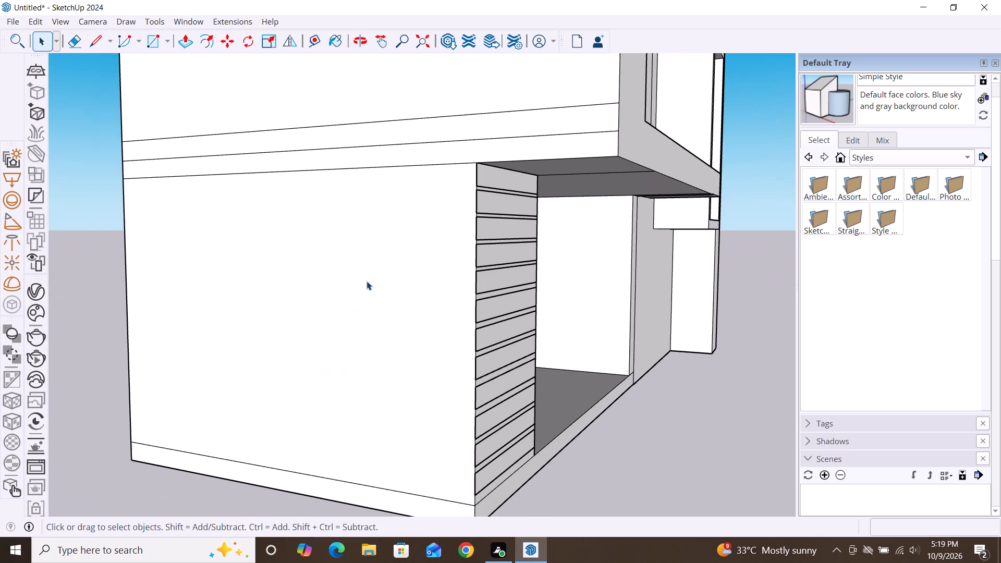
{"action": "key", "text": "l"}
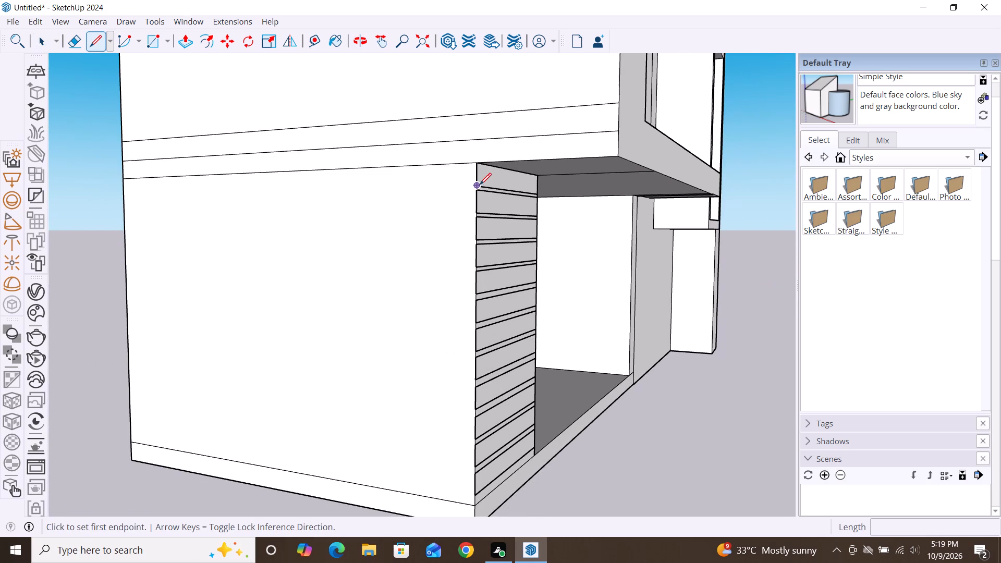
{"action": "scroll", "coordinate": [456, 193], "scroll_direction": "up", "scroll_amount": 9}
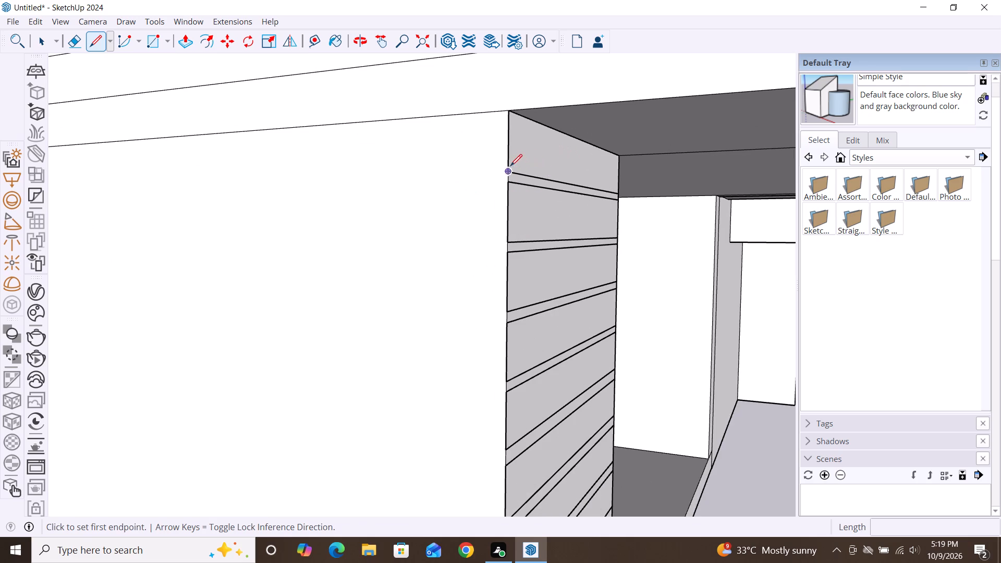
{"action": "left_click", "coordinate": [510, 171]}
{"action": "scroll", "coordinate": [500, 194], "scroll_direction": "down", "scroll_amount": 4}
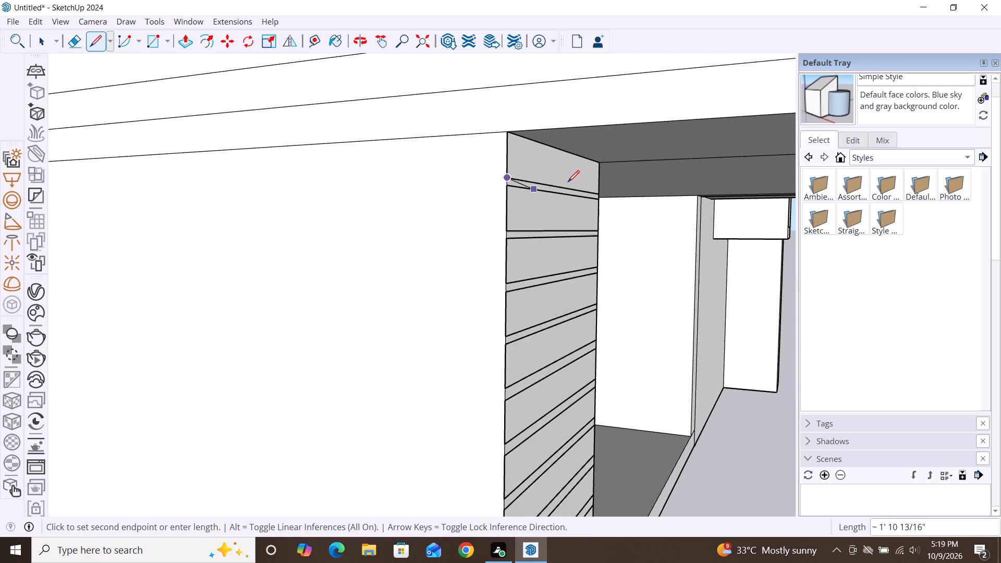
{"action": "scroll", "coordinate": [568, 182], "scroll_direction": "down", "scroll_amount": 6}
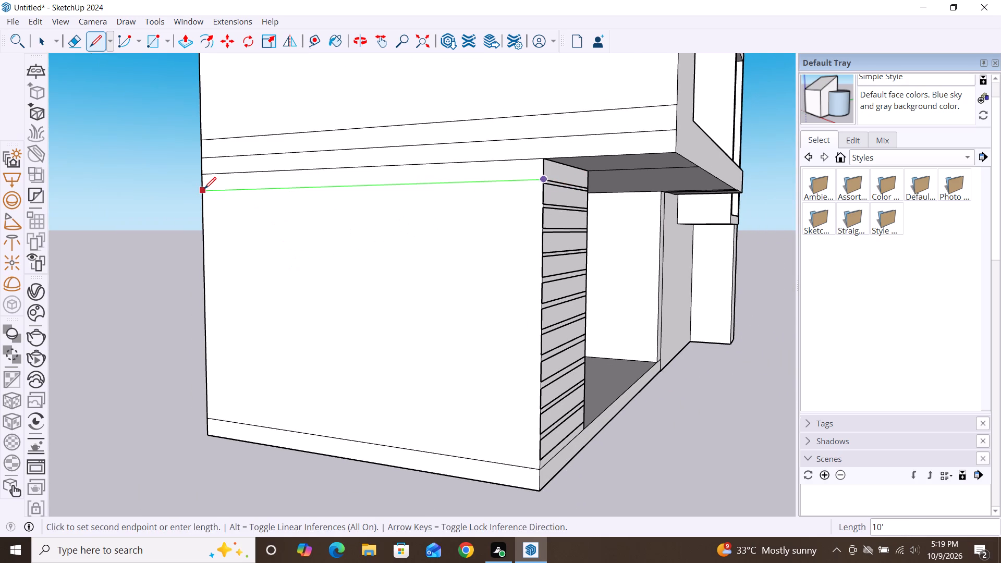
{"action": "left_click", "coordinate": [204, 189]}
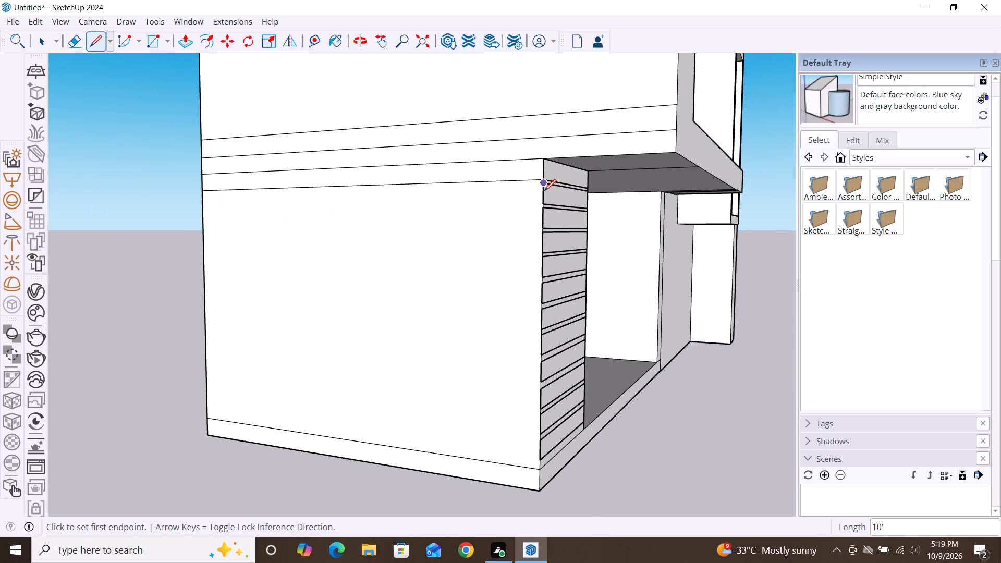
Draw a parallel 10' line across the side wall from the second strip's upper corner to the far edge.
{"action": "scroll", "coordinate": [545, 191], "scroll_direction": "up", "scroll_amount": 6}
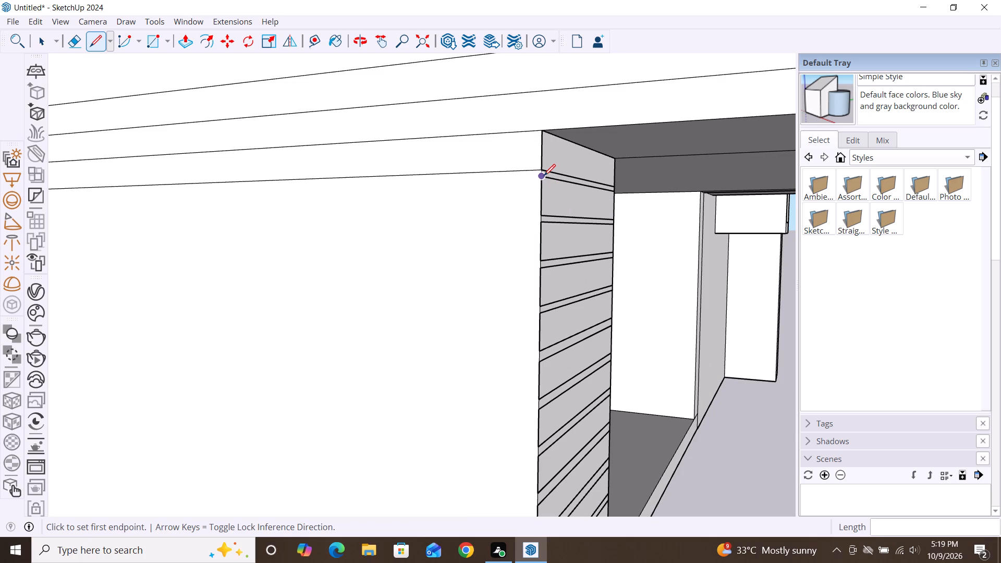
{"action": "left_click", "coordinate": [544, 177]}
{"action": "scroll", "coordinate": [553, 148], "scroll_direction": "down", "scroll_amount": 7}
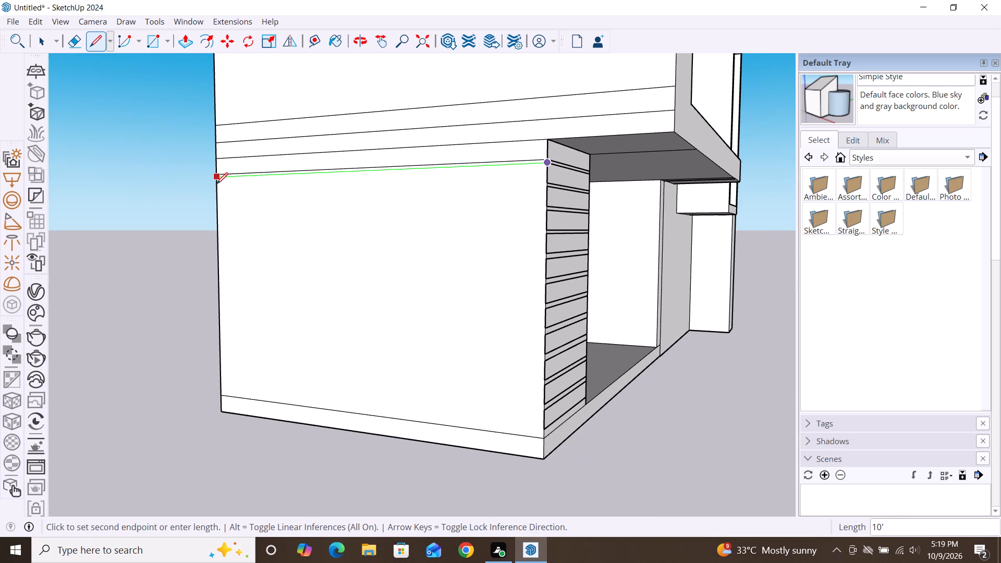
{"action": "scroll", "coordinate": [216, 184], "scroll_direction": "up", "scroll_amount": 10}
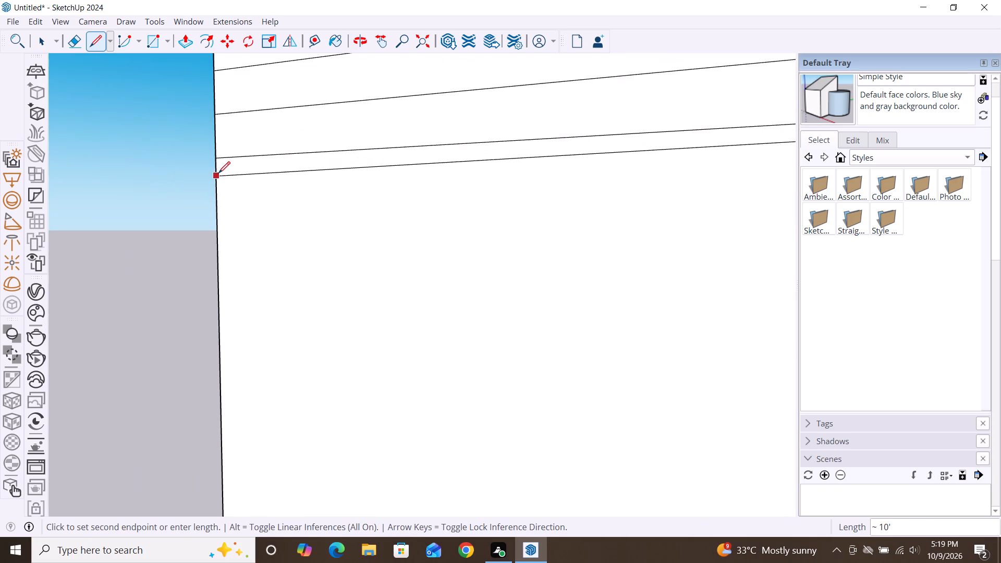
{"action": "double_click", "coordinate": [216, 168]}
Draw a 10' line across the side wall from the second strip's lower corner to the far edge.
{"action": "scroll", "coordinate": [140, 179], "scroll_direction": "down", "scroll_amount": 4}
{"action": "scroll", "coordinate": [181, 145], "scroll_direction": "down", "scroll_amount": 5}
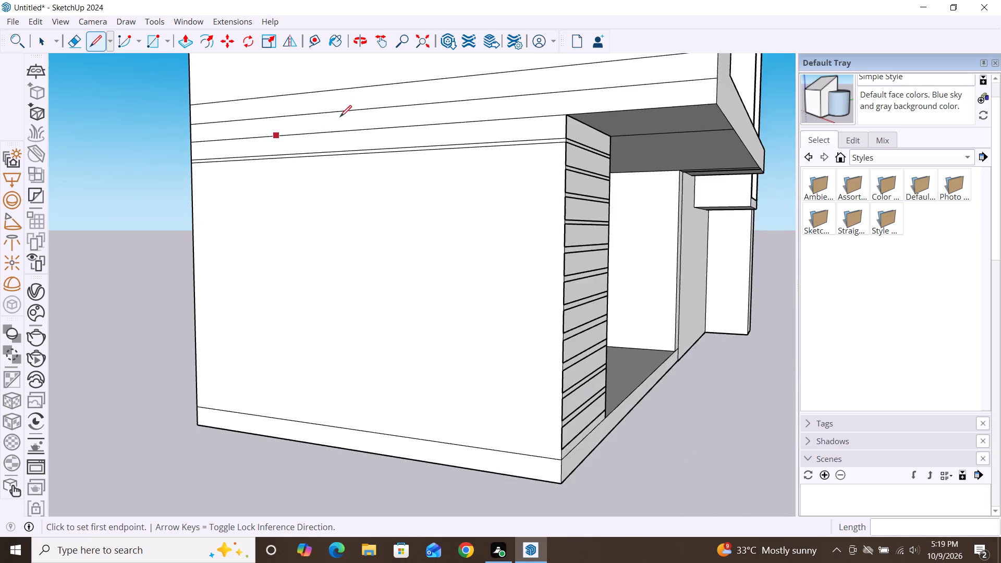
{"action": "scroll", "coordinate": [340, 117], "scroll_direction": "down", "scroll_amount": 3}
{"action": "scroll", "coordinate": [484, 152], "scroll_direction": "up", "scroll_amount": 11}
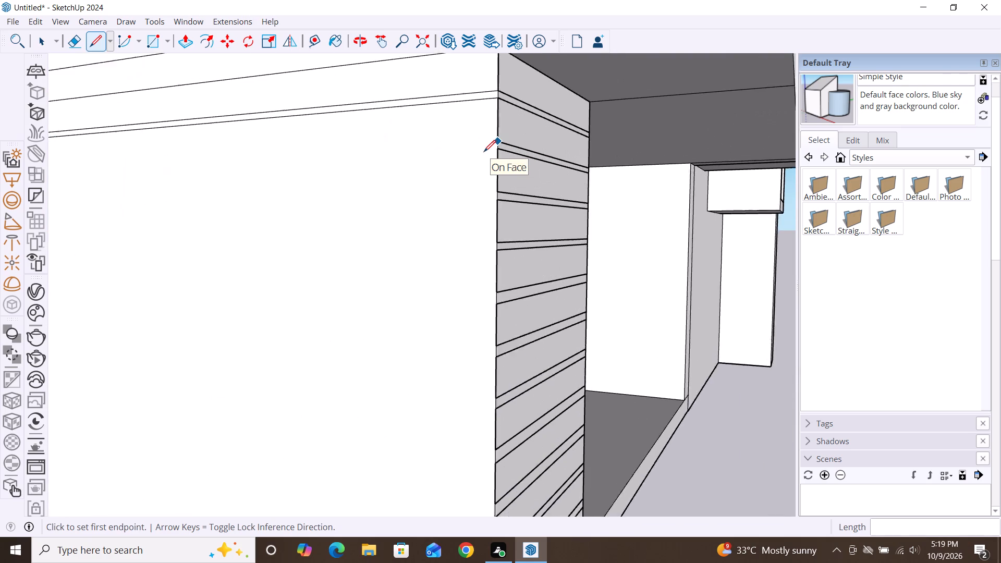
{"action": "scroll", "coordinate": [484, 152], "scroll_direction": "up", "scroll_amount": 2}
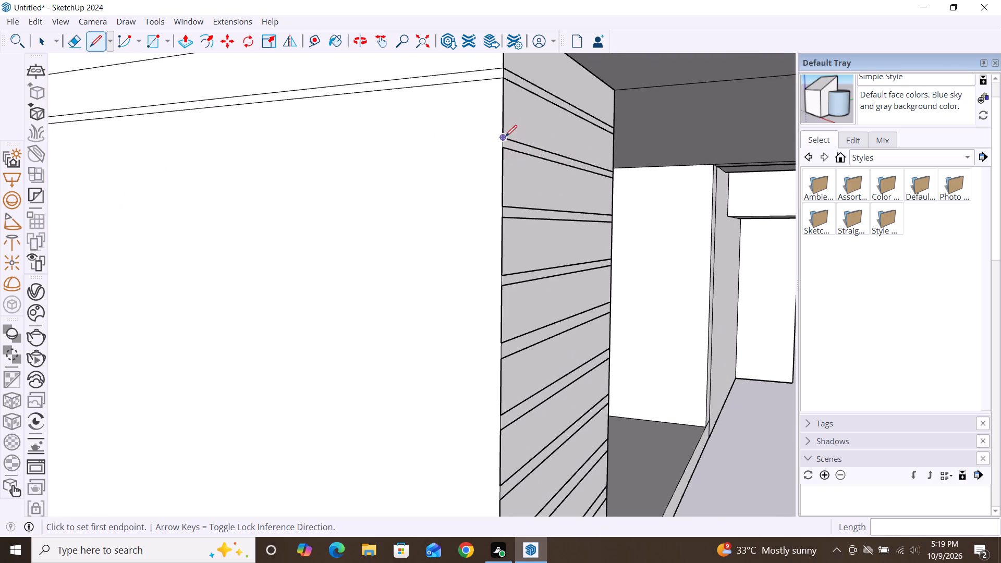
{"action": "left_click", "coordinate": [504, 137]}
{"action": "scroll", "coordinate": [565, 121], "scroll_direction": "down", "scroll_amount": 5}
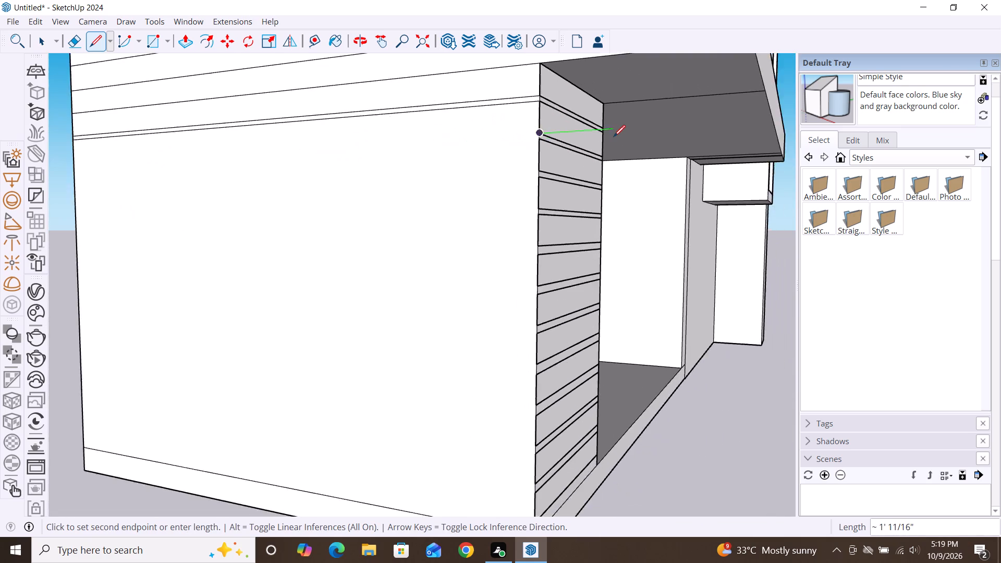
{"action": "scroll", "coordinate": [614, 137], "scroll_direction": "down", "scroll_amount": 6}
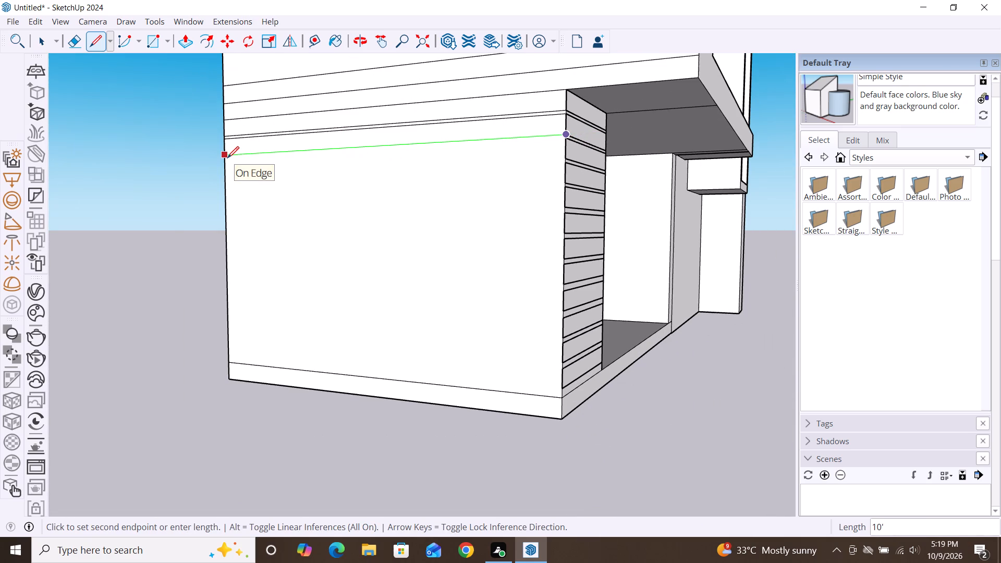
{"action": "left_click", "coordinate": [227, 158]}
Draw a 10' line across the side wall from the third strip's upper corner to the far edge.
{"action": "scroll", "coordinate": [562, 142], "scroll_direction": "up", "scroll_amount": 8}
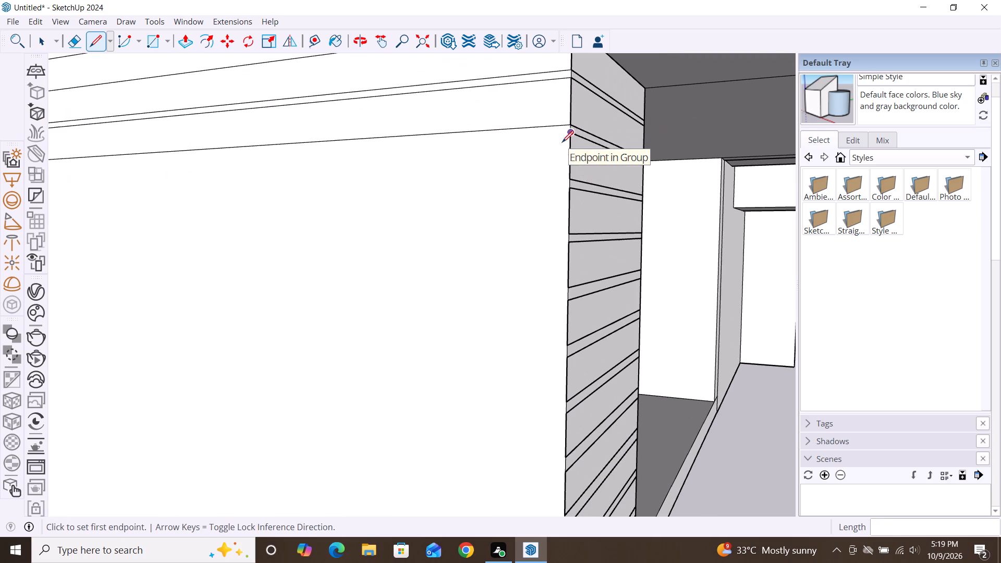
{"action": "left_click", "coordinate": [571, 138]}
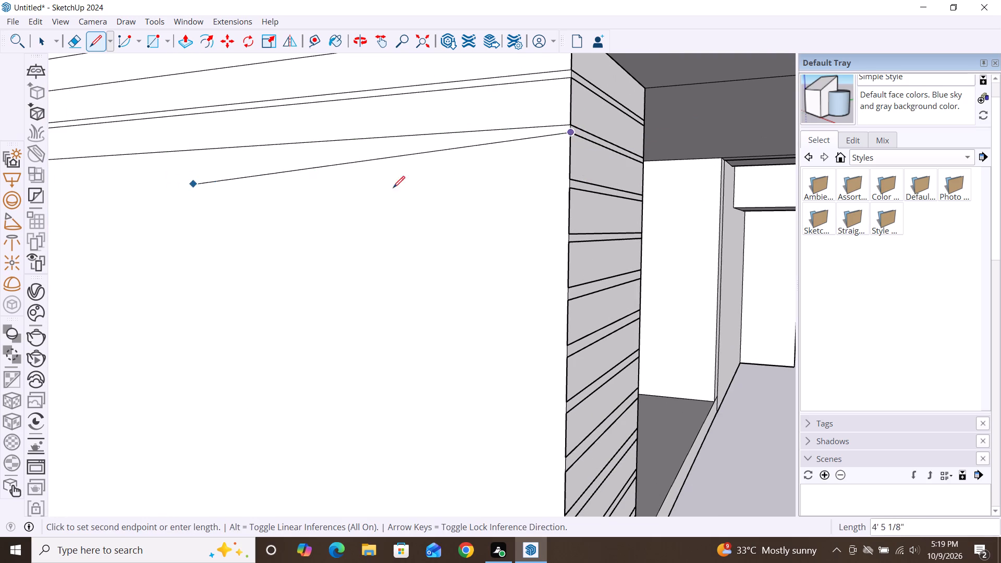
{"action": "scroll", "coordinate": [630, 171], "scroll_direction": "down", "scroll_amount": 4}
{"action": "scroll", "coordinate": [679, 161], "scroll_direction": "down", "scroll_amount": 4}
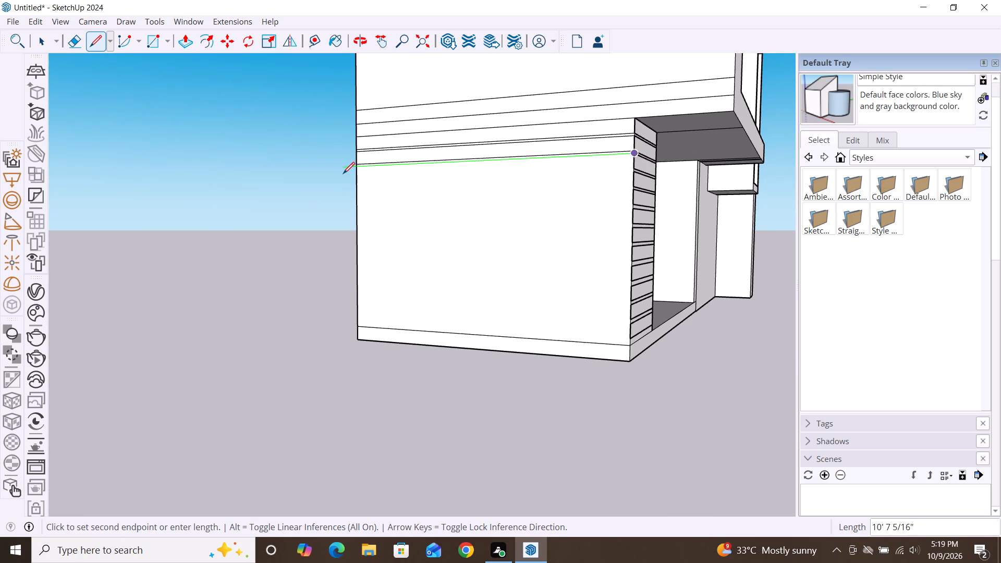
{"action": "scroll", "coordinate": [343, 174], "scroll_direction": "up", "scroll_amount": 6}
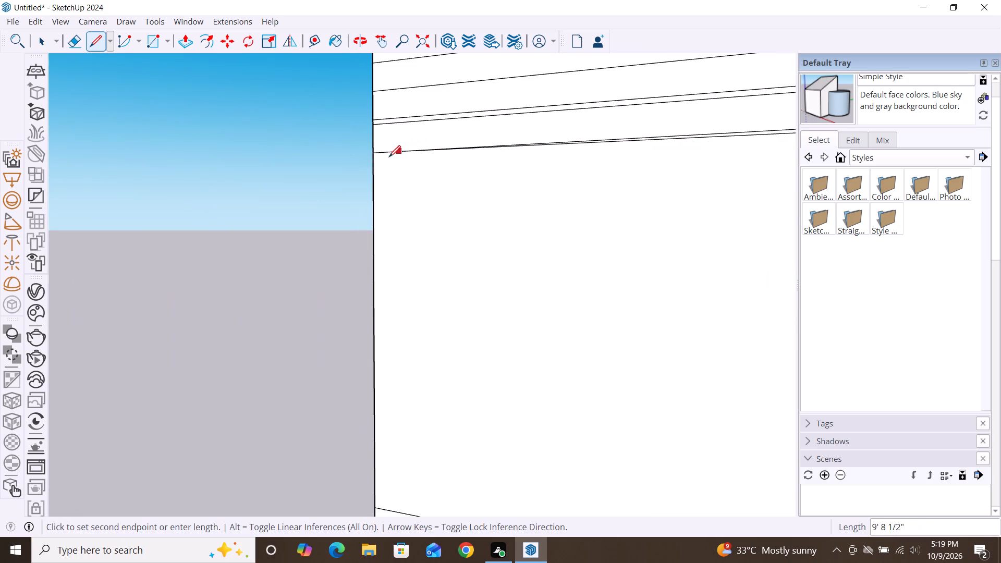
{"action": "left_click", "coordinate": [379, 164]}
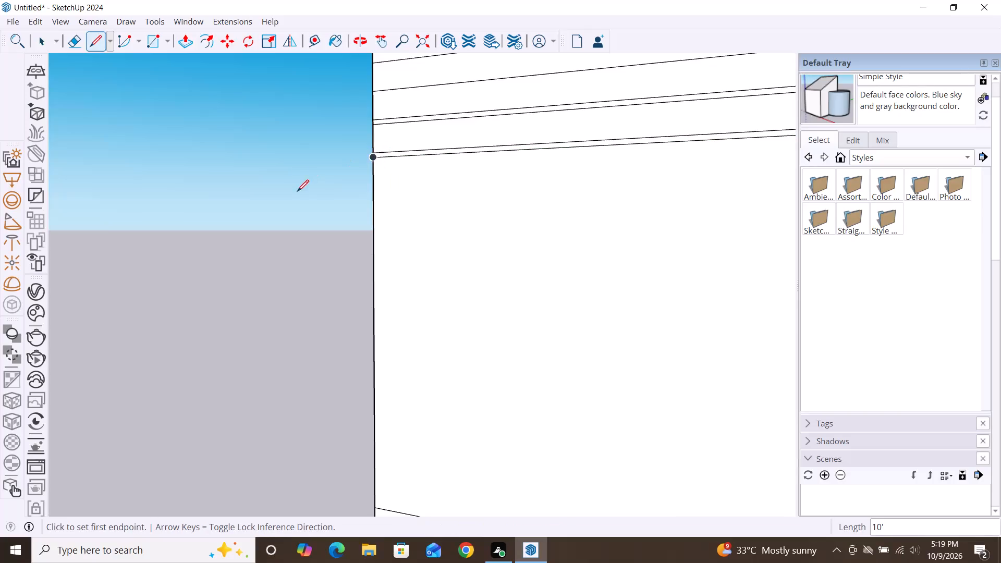
Draw a 10' horizontal line across the side wall from the third strip's lower corner to the far edge.
{"action": "scroll", "coordinate": [243, 148], "scroll_direction": "down", "scroll_amount": 11}
{"action": "scroll", "coordinate": [447, 150], "scroll_direction": "up", "scroll_amount": 10}
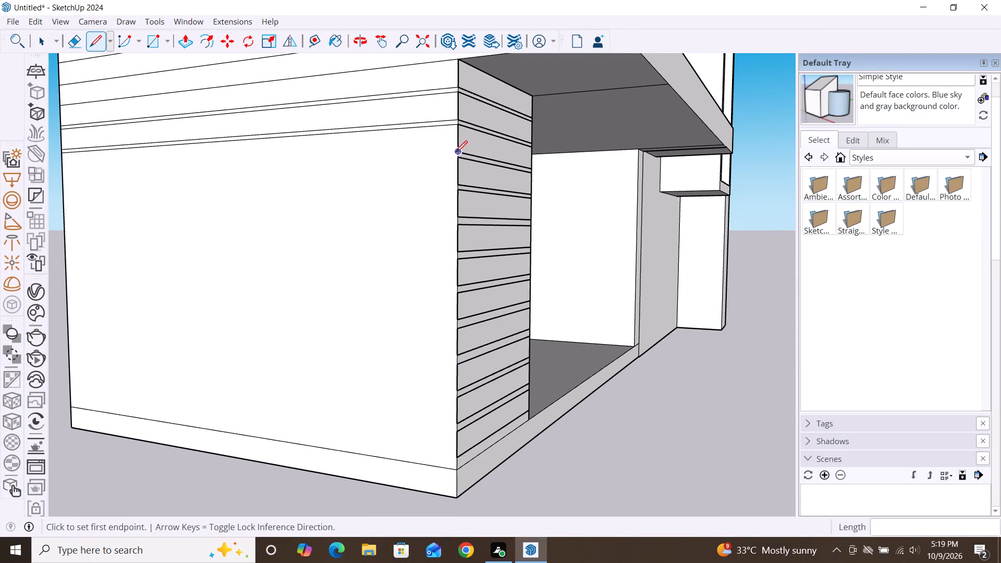
{"action": "left_click", "coordinate": [456, 153]}
{"action": "scroll", "coordinate": [551, 210], "scroll_direction": "down", "scroll_amount": 4}
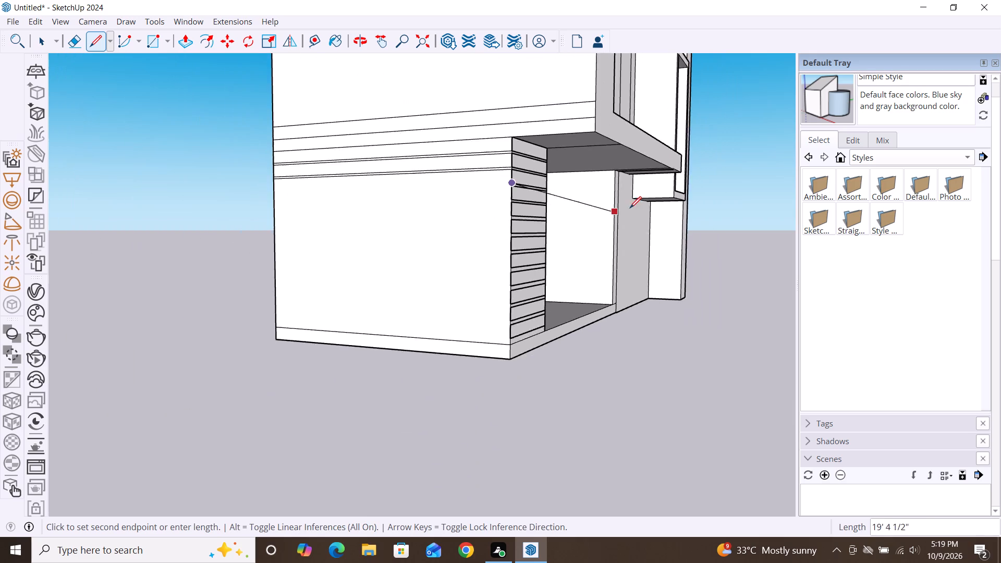
{"action": "scroll", "coordinate": [630, 208], "scroll_direction": "down", "scroll_amount": 3}
{"action": "scroll", "coordinate": [389, 204], "scroll_direction": "up", "scroll_amount": 8}
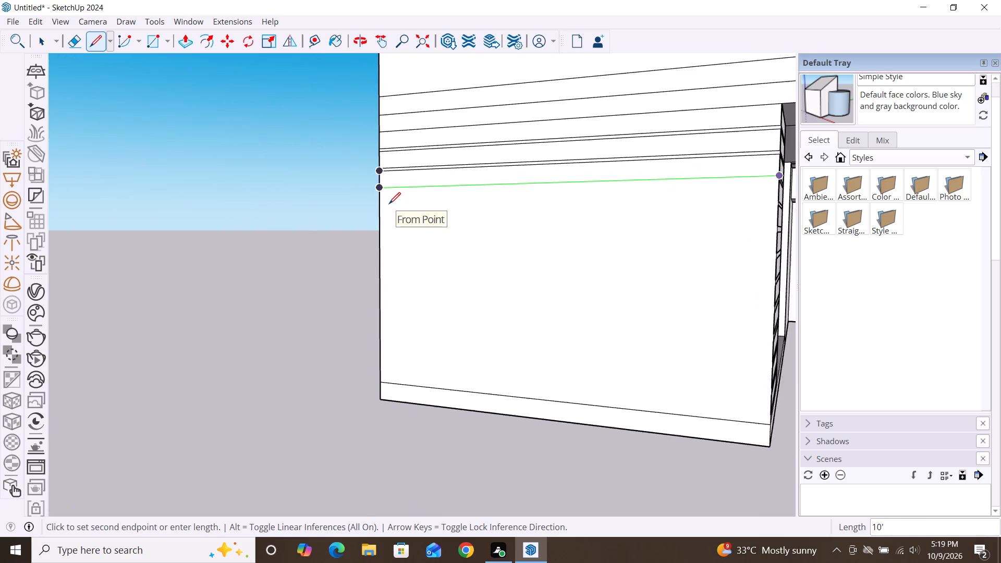
{"action": "scroll", "coordinate": [389, 204], "scroll_direction": "up", "scroll_amount": 1}
{"action": "left_click", "coordinate": [376, 181]}
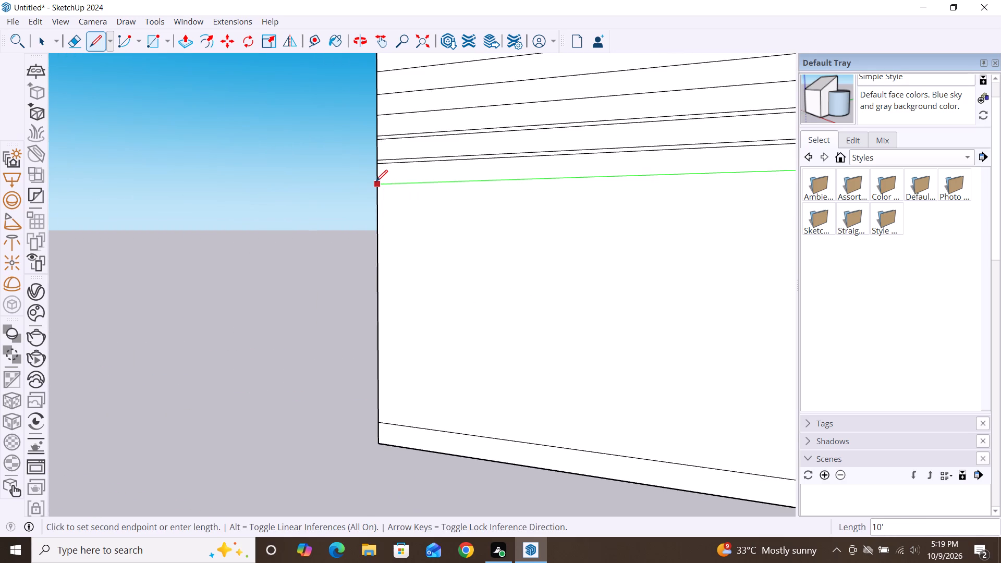
Draw a parallel 10' line across the side wall from the fourth strip's upper corner to the far edge.
{"action": "scroll", "coordinate": [273, 226], "scroll_direction": "down", "scroll_amount": 7}
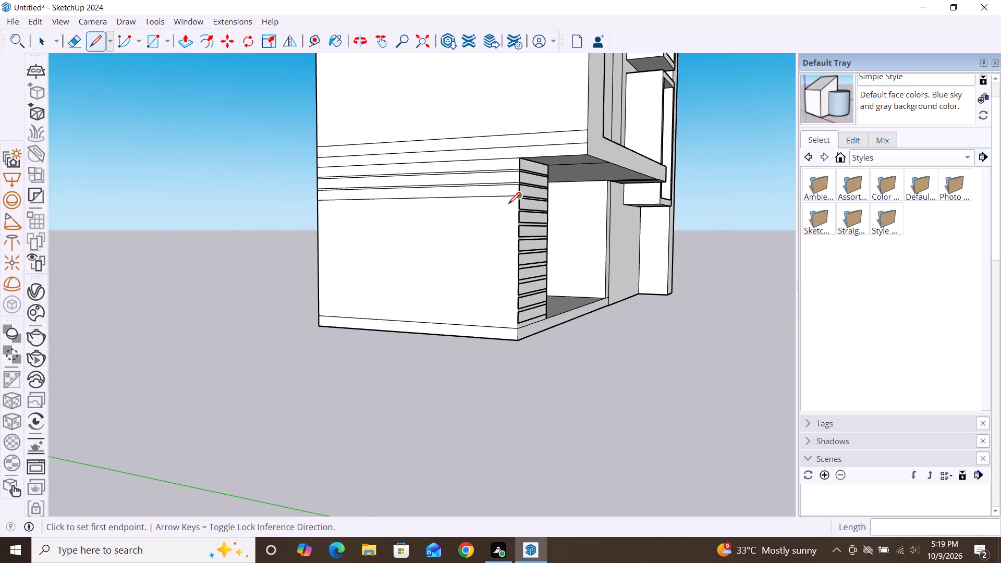
{"action": "scroll", "coordinate": [508, 204], "scroll_direction": "up", "scroll_amount": 10}
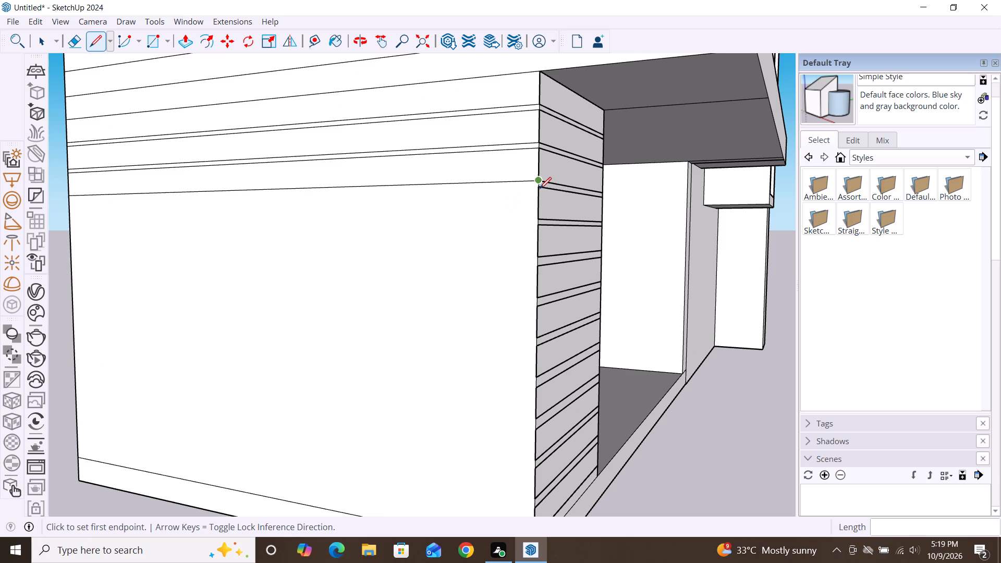
{"action": "left_click", "coordinate": [539, 189]}
{"action": "scroll", "coordinate": [482, 173], "scroll_direction": "down", "scroll_amount": 7}
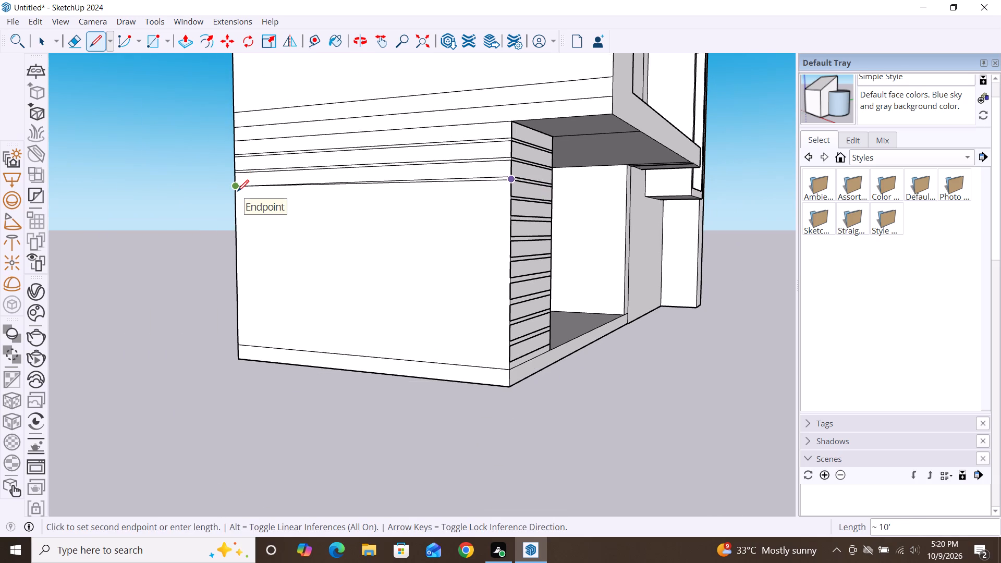
{"action": "scroll", "coordinate": [237, 191], "scroll_direction": "up", "scroll_amount": 8}
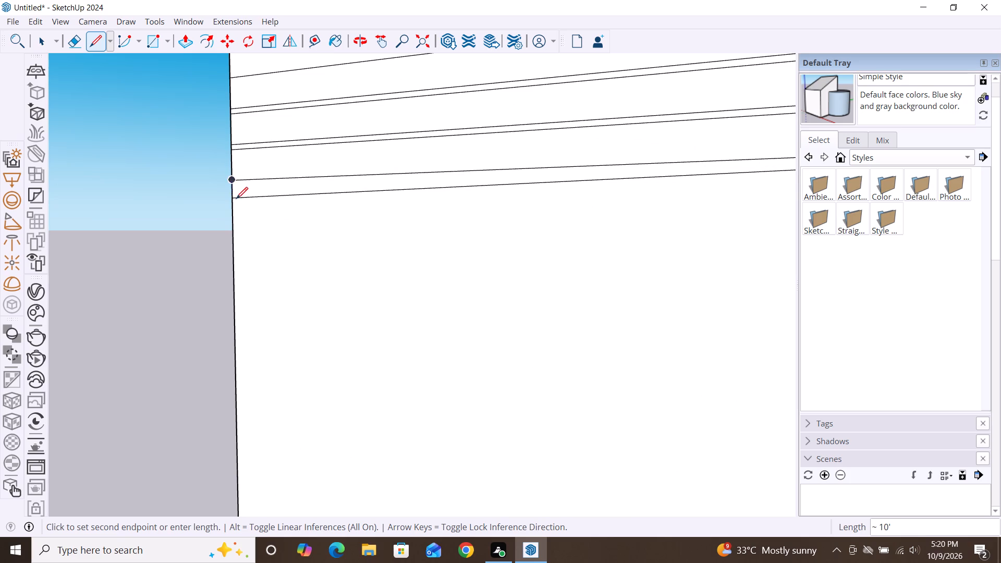
{"action": "left_click", "coordinate": [235, 192]}
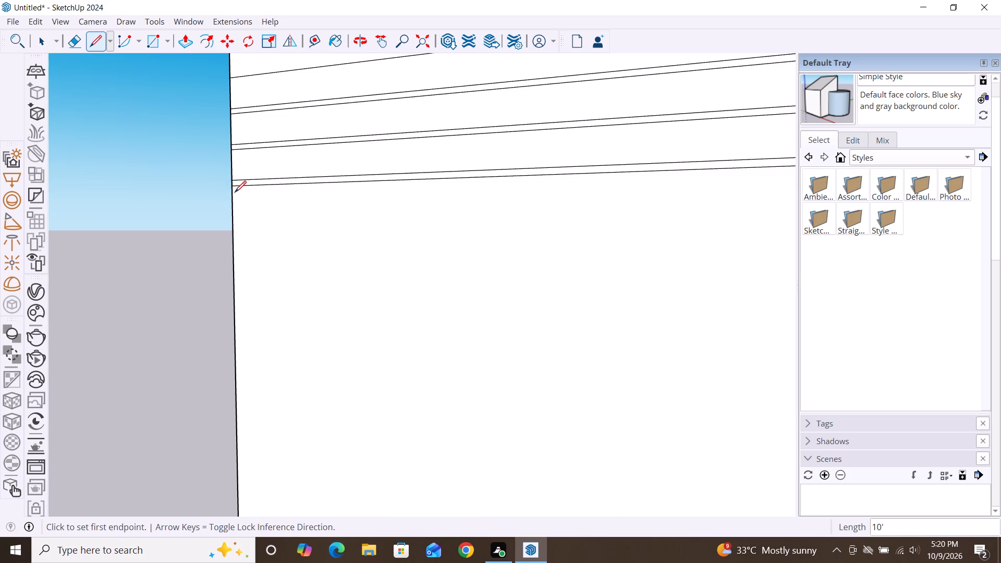
Draw a 10' line across the side wall from the fourth strip's lower corner to the far edge.
{"action": "scroll", "coordinate": [231, 190], "scroll_direction": "down", "scroll_amount": 8}
{"action": "scroll", "coordinate": [468, 206], "scroll_direction": "up", "scroll_amount": 4}
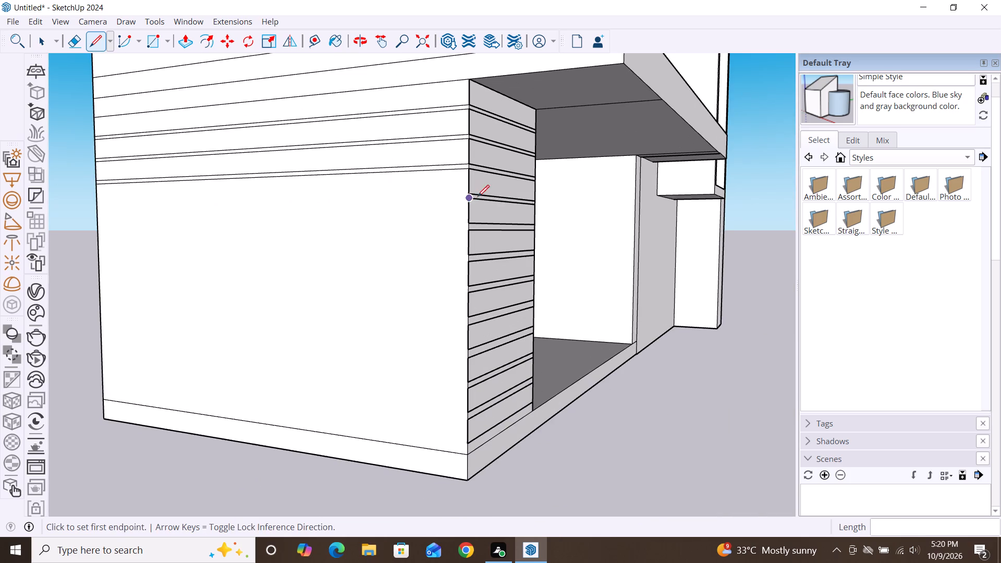
{"action": "scroll", "coordinate": [469, 193], "scroll_direction": "up", "scroll_amount": 11}
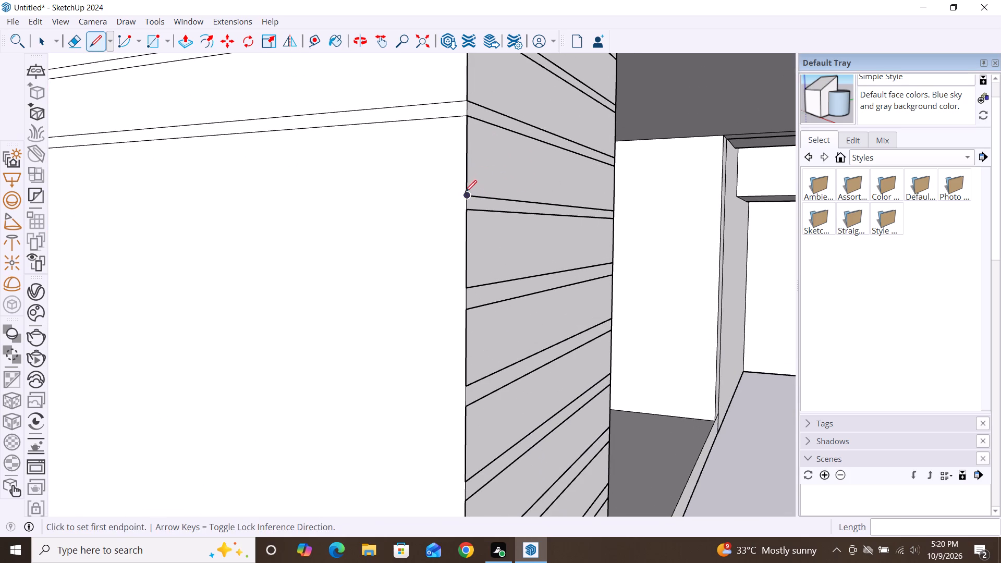
{"action": "left_click", "coordinate": [467, 195]}
{"action": "scroll", "coordinate": [644, 209], "scroll_direction": "down", "scroll_amount": 7}
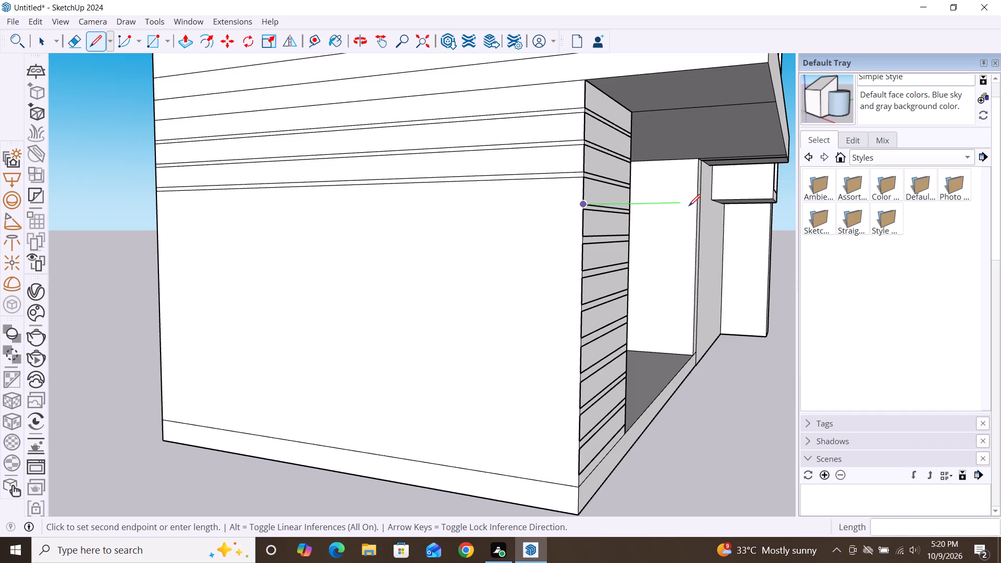
{"action": "scroll", "coordinate": [689, 206], "scroll_direction": "down", "scroll_amount": 1}
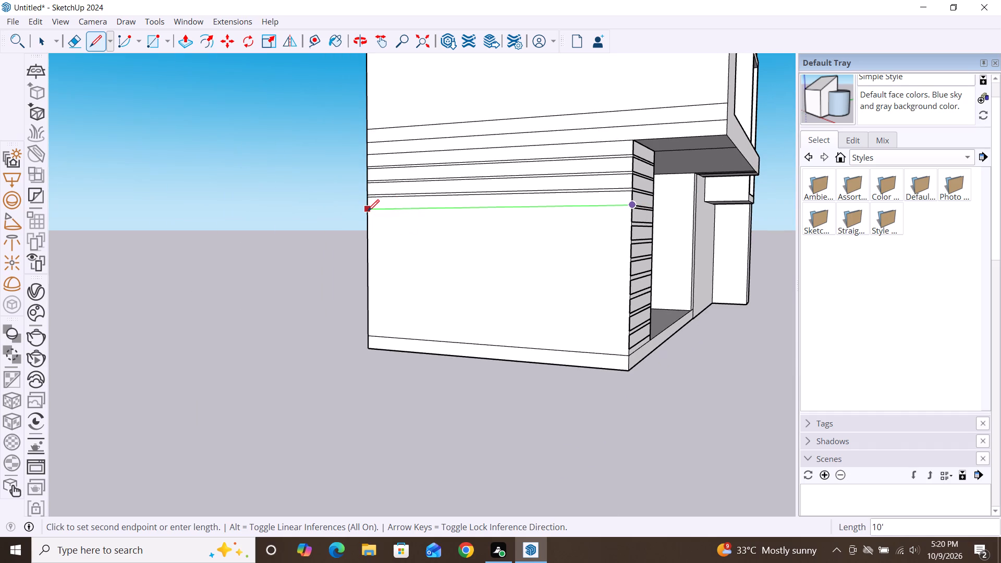
{"action": "left_click", "coordinate": [368, 211]}
Draw a horizontal line across the side wall from the fifth strip's upper corner to the far edge.
{"action": "scroll", "coordinate": [587, 250], "scroll_direction": "up", "scroll_amount": 10}
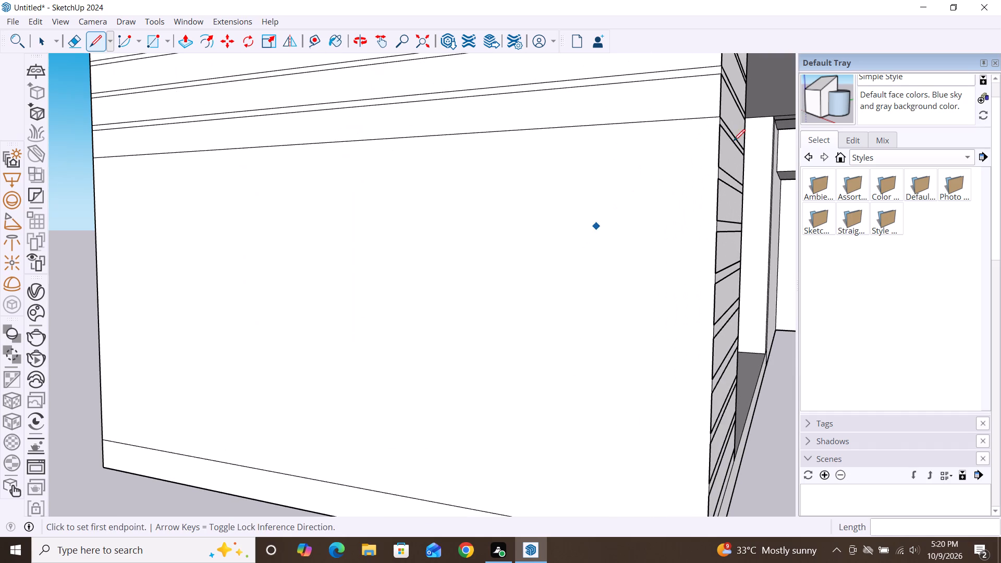
{"action": "left_click", "coordinate": [721, 129]}
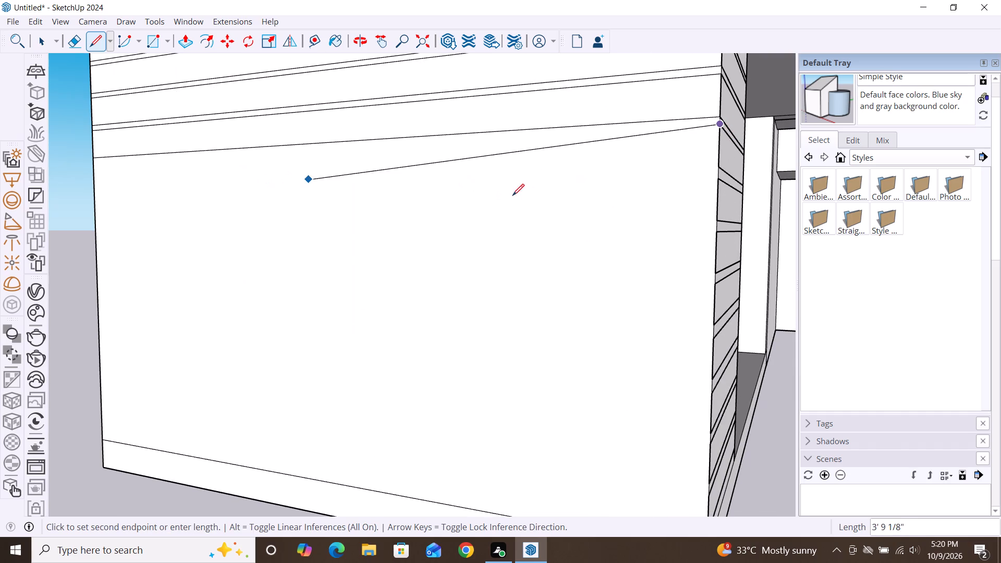
{"action": "scroll", "coordinate": [661, 182], "scroll_direction": "down", "scroll_amount": 4}
{"action": "scroll", "coordinate": [721, 185], "scroll_direction": "down", "scroll_amount": 7}
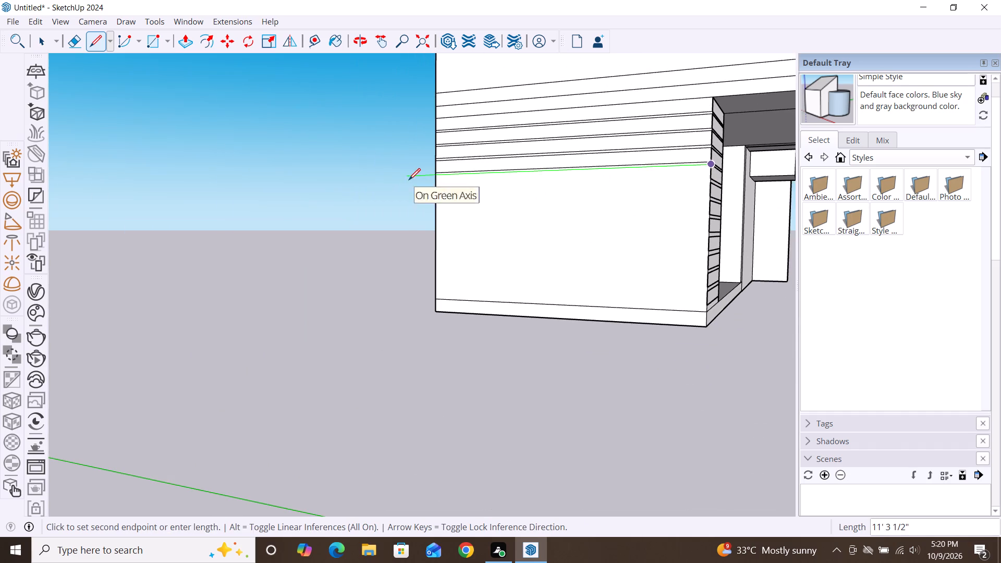
{"action": "scroll", "coordinate": [440, 171], "scroll_direction": "up", "scroll_amount": 13}
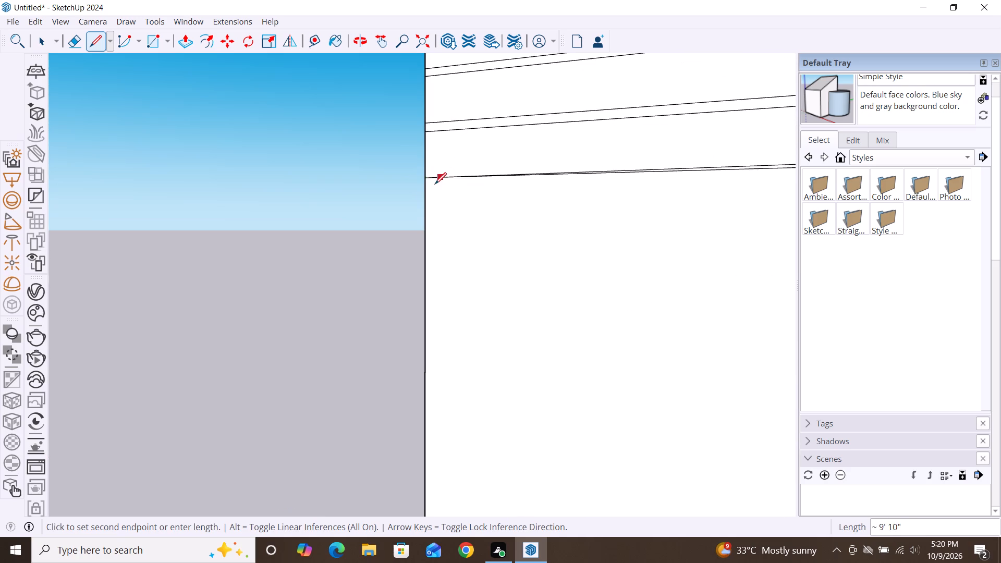
{"action": "left_click", "coordinate": [425, 193]}
Draw a 10' line across the side wall from the fifth strip's lower corner to the far edge.
{"action": "scroll", "coordinate": [240, 209], "scroll_direction": "down", "scroll_amount": 4}
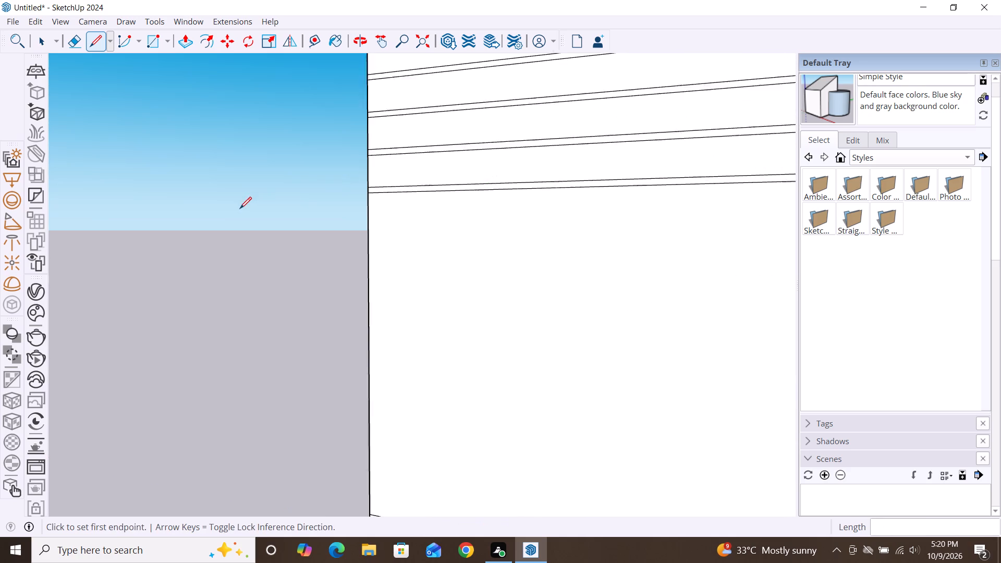
{"action": "scroll", "coordinate": [247, 193], "scroll_direction": "down", "scroll_amount": 8}
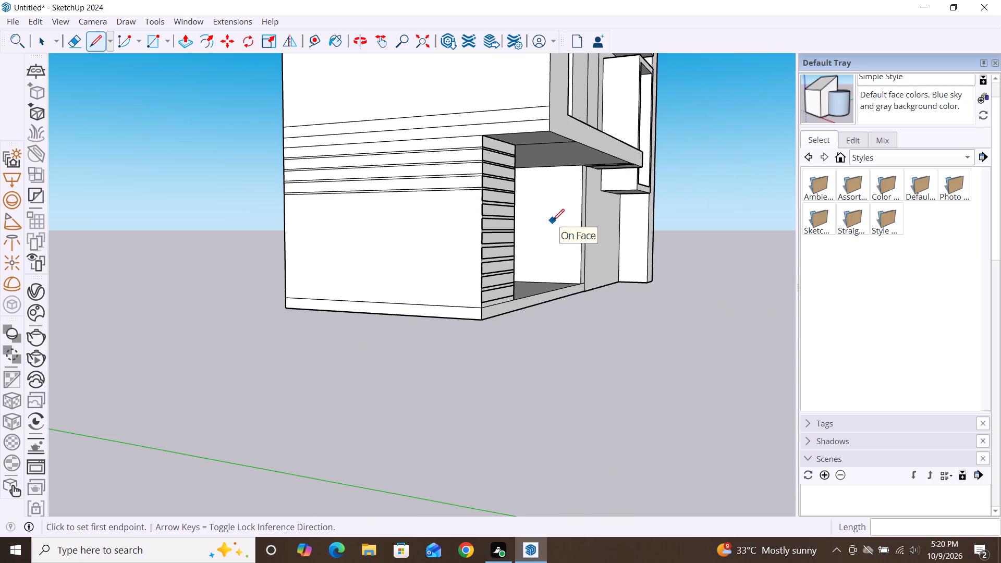
{"action": "scroll", "coordinate": [550, 224], "scroll_direction": "down", "scroll_amount": 3}
{"action": "middle_click_drag", "start_coordinate": [485, 263], "coordinate": [531, 263]}
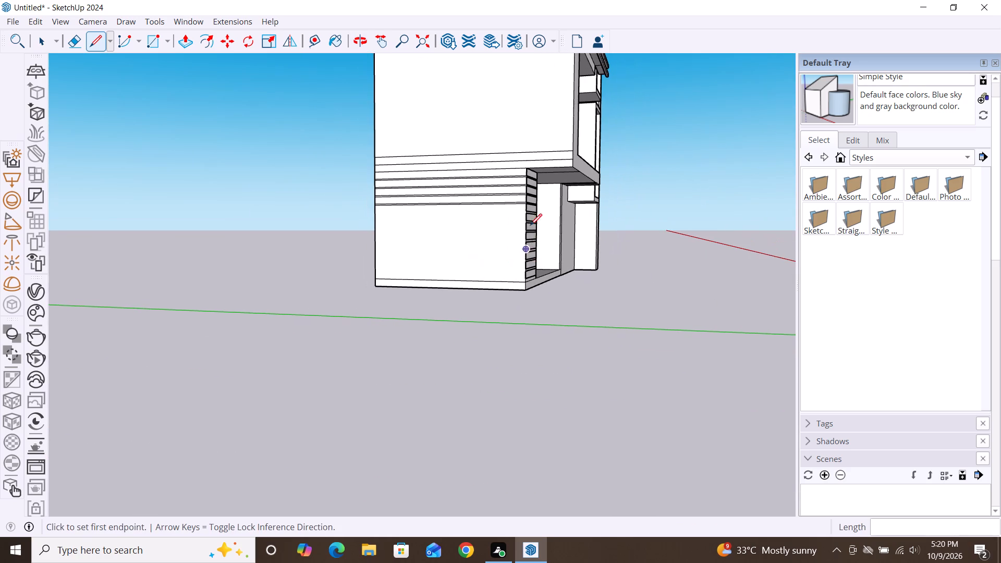
{"action": "scroll", "coordinate": [530, 209], "scroll_direction": "up", "scroll_amount": 13}
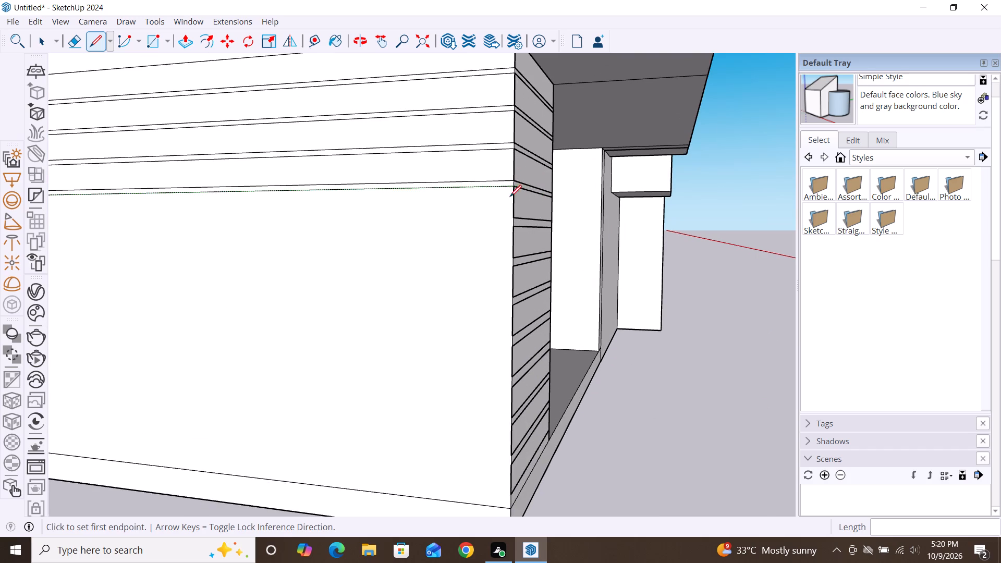
{"action": "left_click", "coordinate": [517, 219]}
{"action": "scroll", "coordinate": [659, 209], "scroll_direction": "down", "scroll_amount": 6}
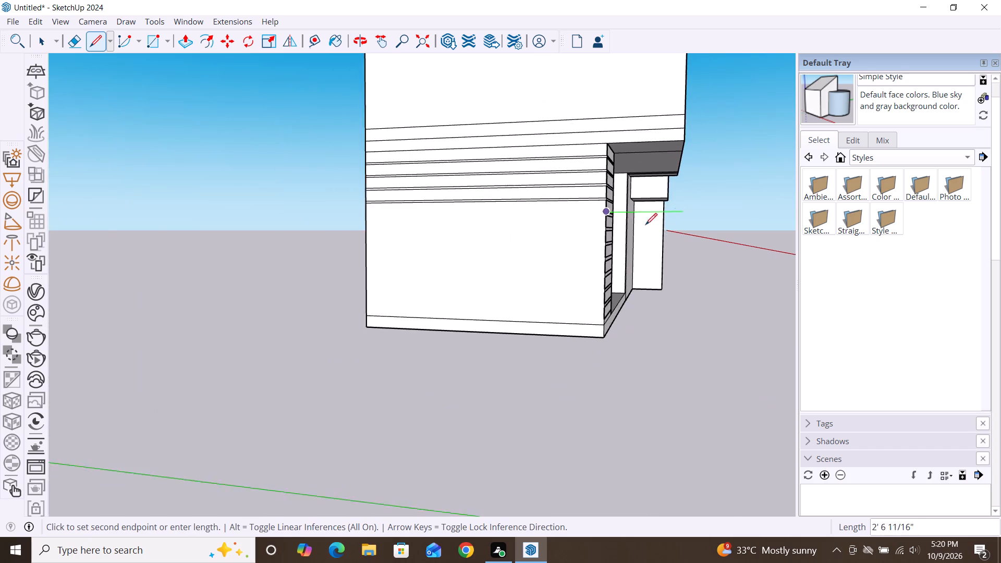
{"action": "scroll", "coordinate": [386, 224], "scroll_direction": "up", "scroll_amount": 6}
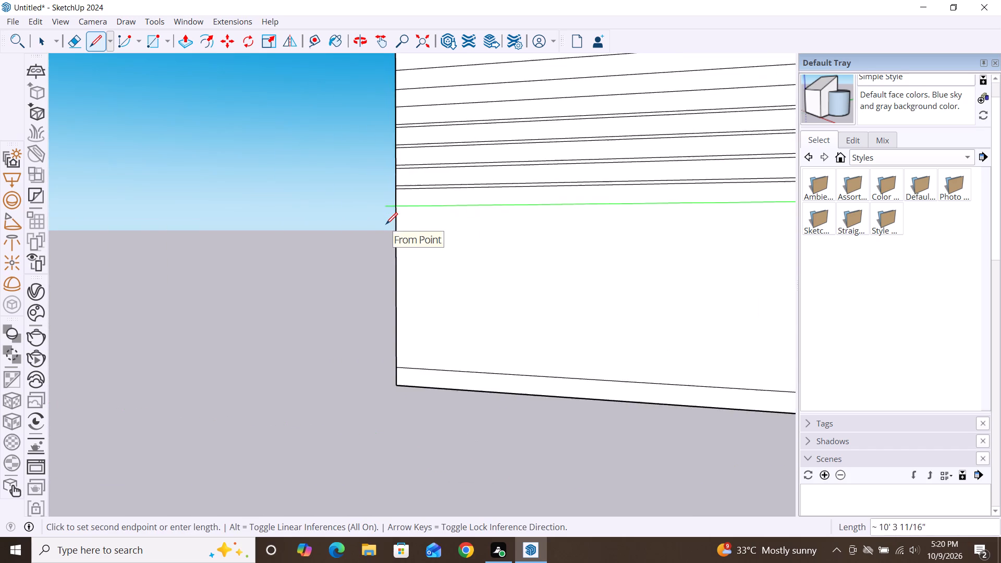
{"action": "scroll", "coordinate": [386, 224], "scroll_direction": "up", "scroll_amount": 4}
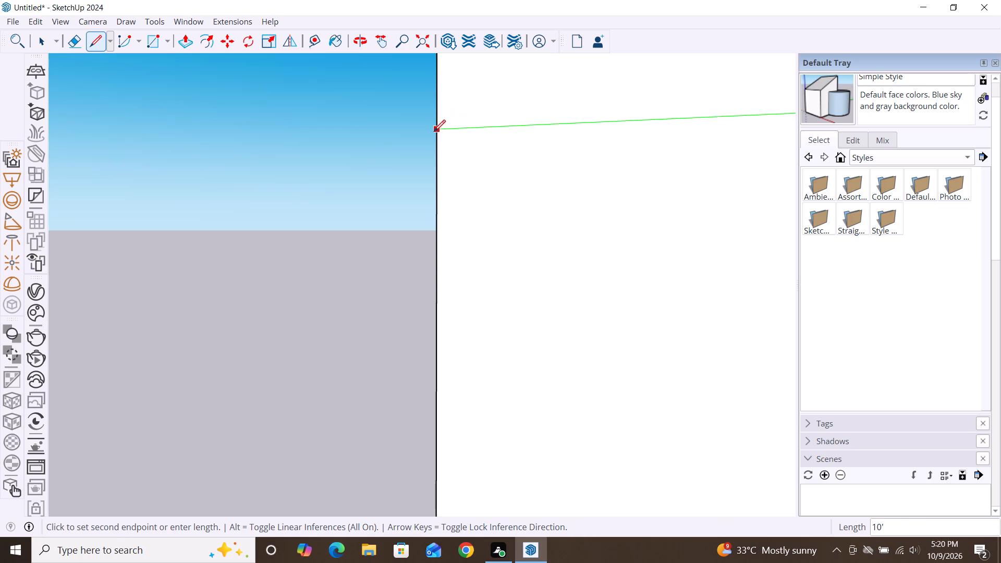
{"action": "left_click", "coordinate": [436, 131]}
Draw a 10' line across the side wall from the sixth strip's upper corner to the far edge.
{"action": "scroll", "coordinate": [322, 210], "scroll_direction": "down", "scroll_amount": 5}
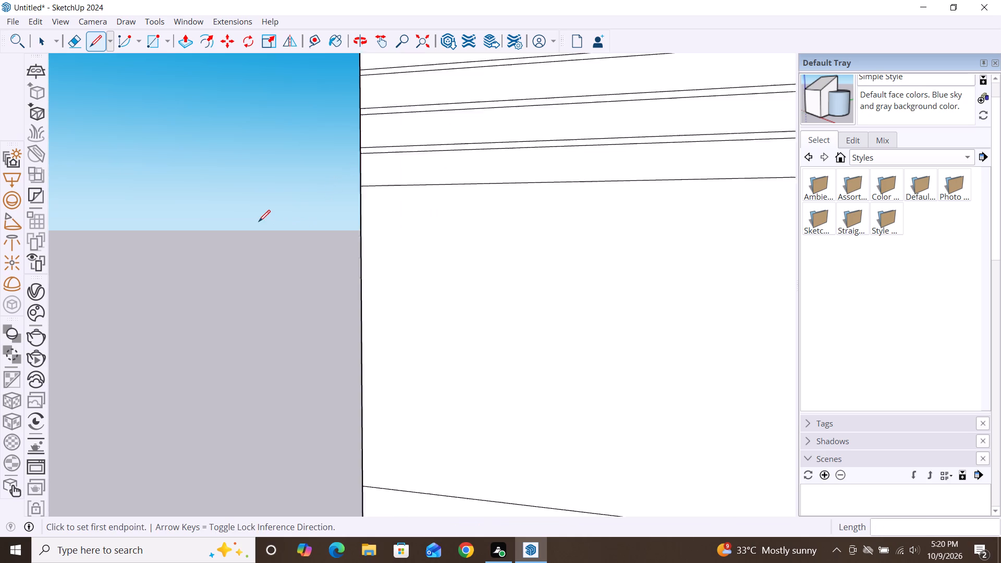
{"action": "scroll", "coordinate": [259, 222], "scroll_direction": "down", "scroll_amount": 4}
{"action": "scroll", "coordinate": [600, 215], "scroll_direction": "up", "scroll_amount": 5}
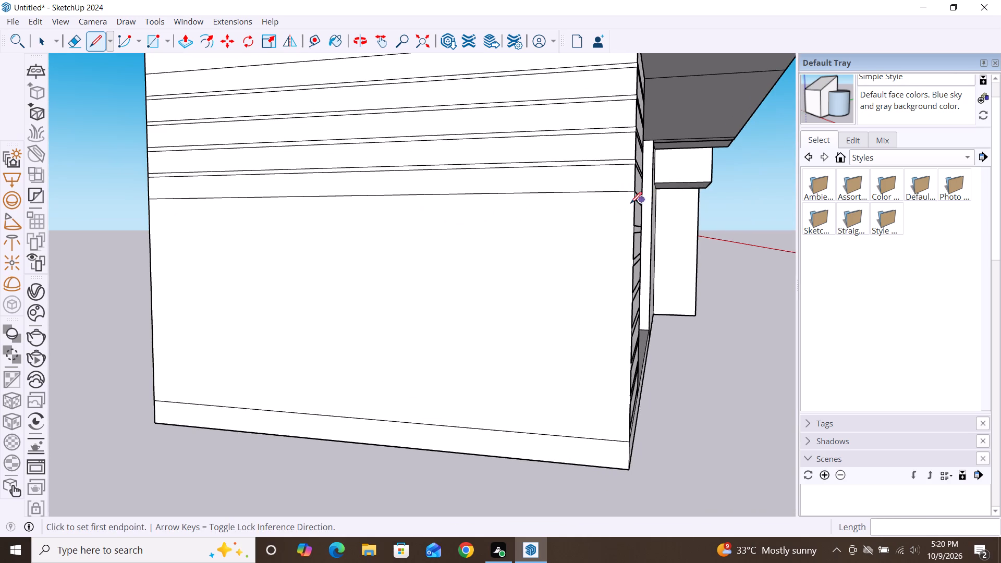
{"action": "left_click", "coordinate": [637, 201]}
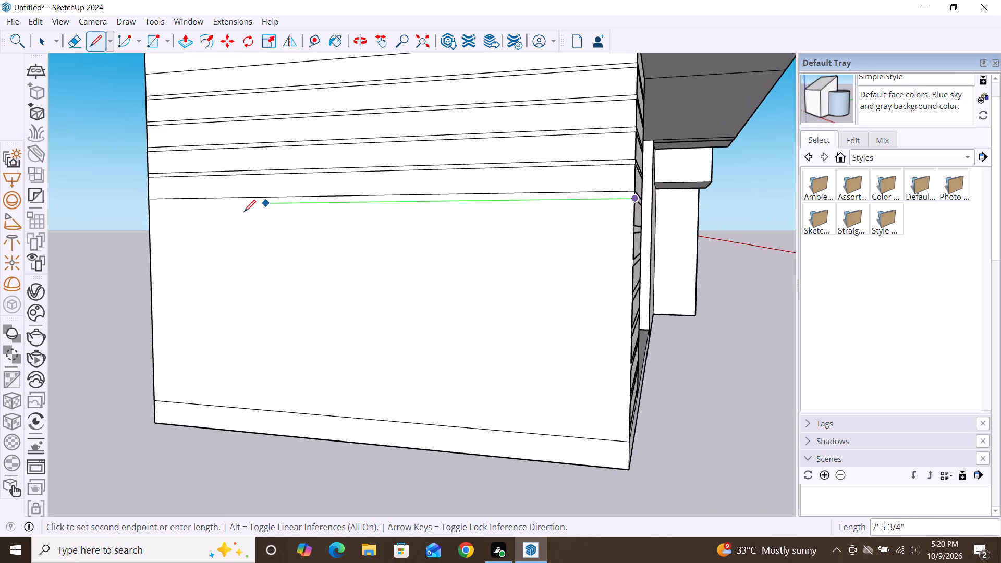
{"action": "left_click", "coordinate": [148, 212]}
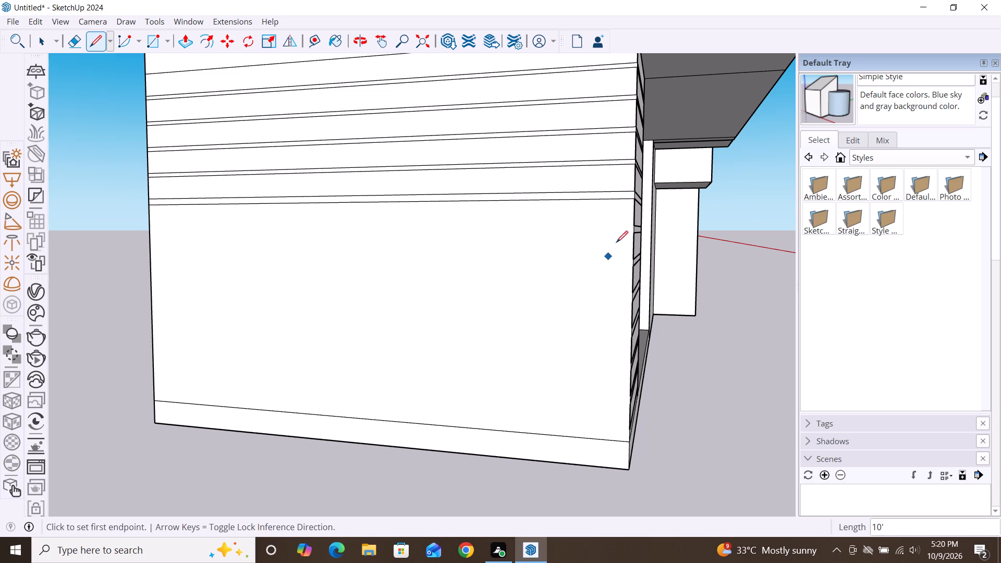
Draw two 10' lines across the side wall for the next gap, from the sixth strip's lower and seventh strip's upper corners.
{"action": "left_click", "coordinate": [634, 227]}
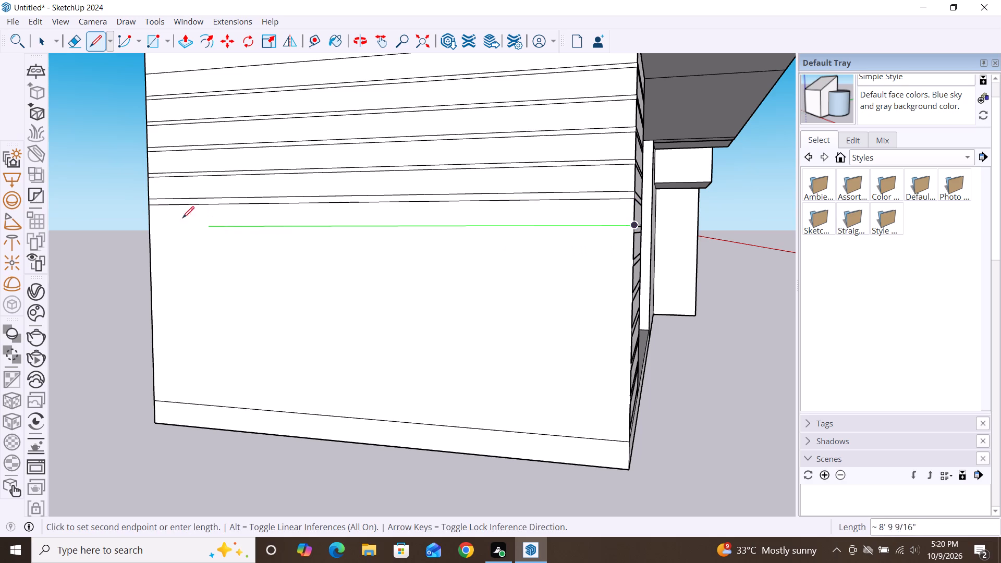
{"action": "left_click", "coordinate": [150, 225]}
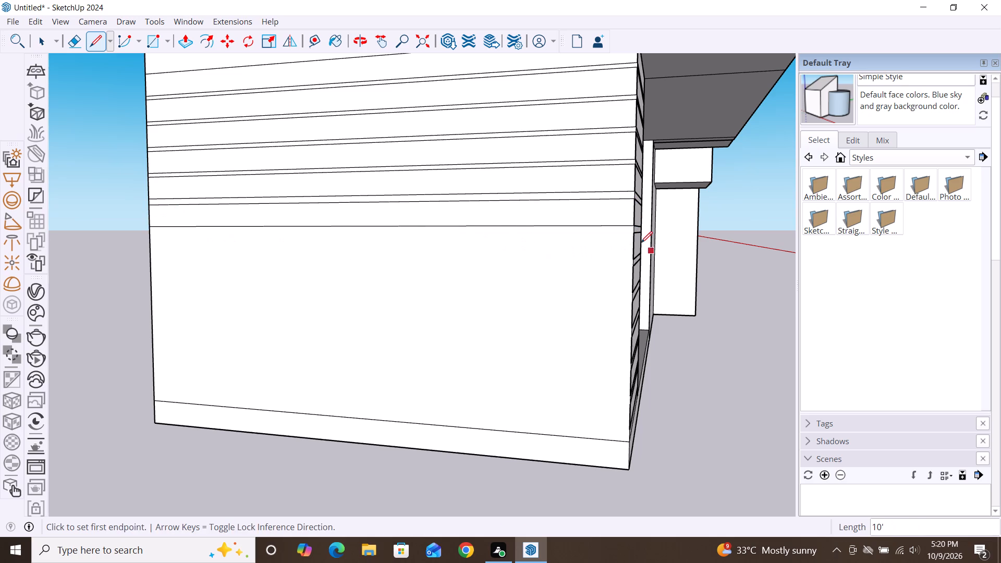
{"action": "left_click", "coordinate": [631, 235]}
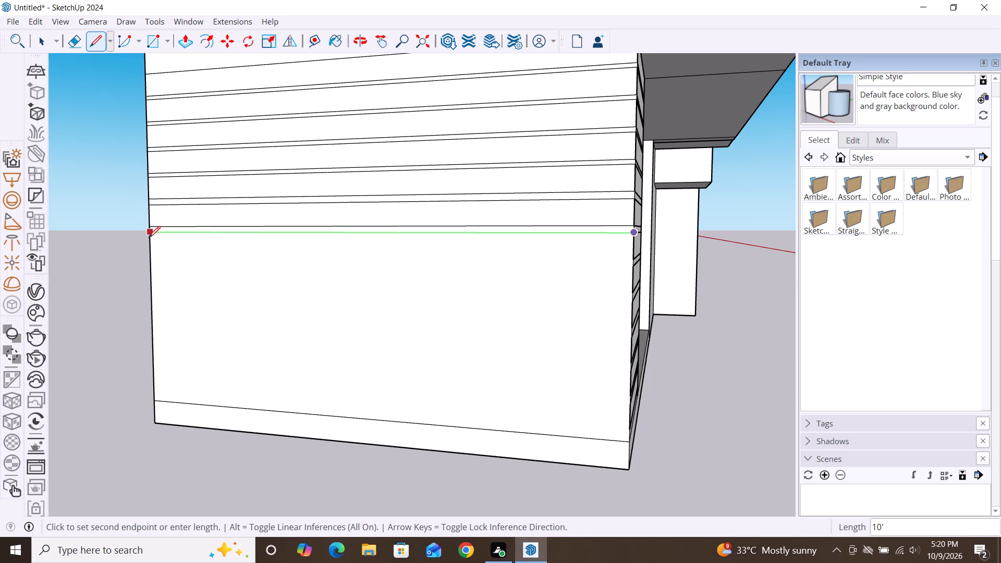
{"action": "left_click", "coordinate": [149, 238]}
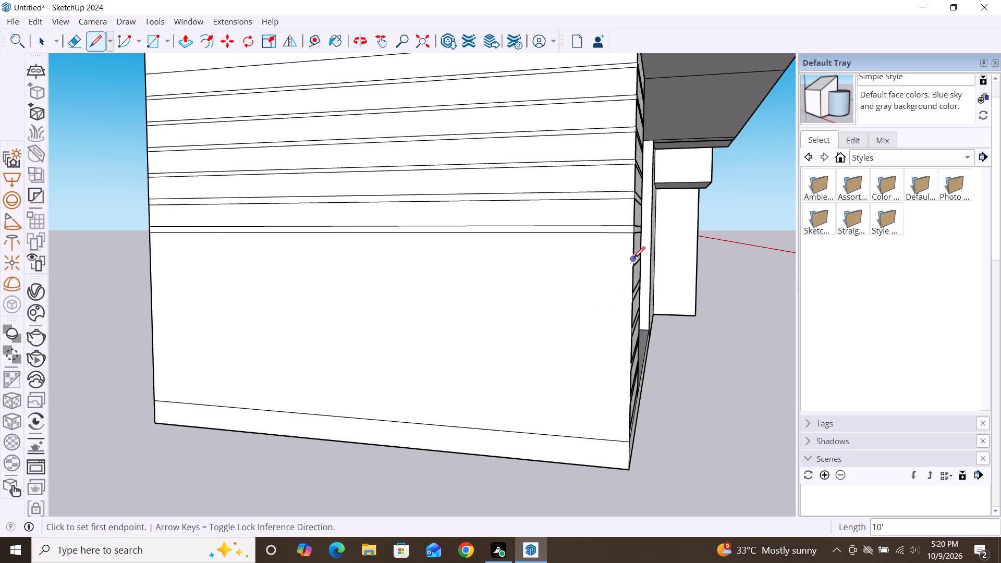
Draw two 10' lines across the side wall for the following gap, from the seventh strip's lower and eighth strip's upper corners.
{"action": "left_click", "coordinate": [633, 258]}
{"action": "left_click", "coordinate": [157, 255]}
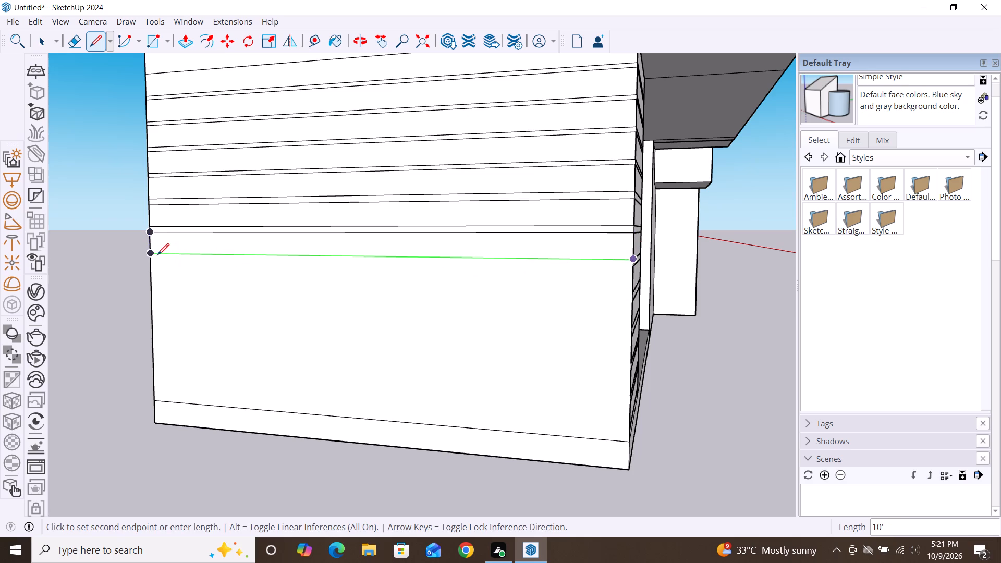
{"action": "left_click", "coordinate": [633, 270]}
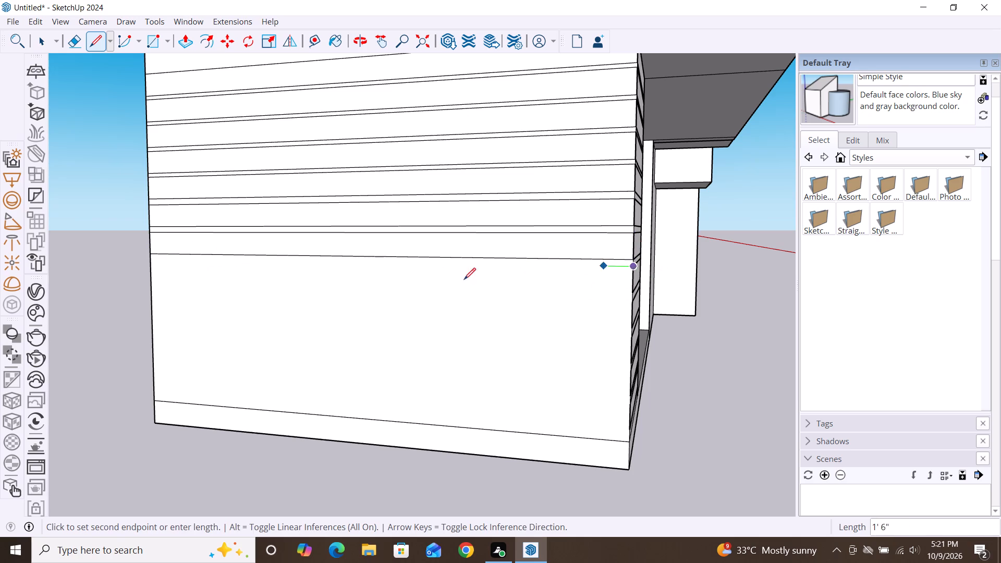
{"action": "left_click", "coordinate": [154, 266]}
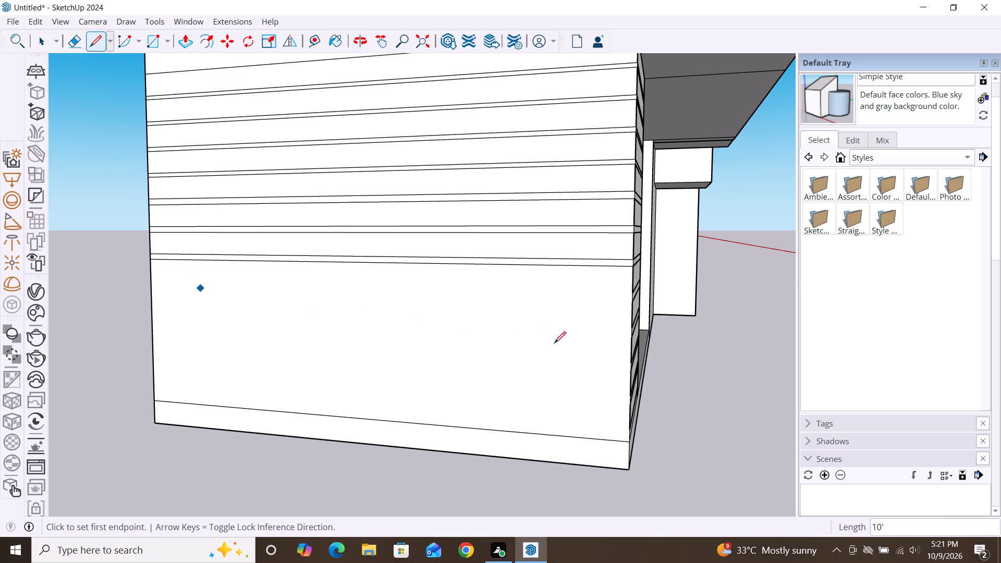
Draw four 10' lines across the side wall for the next two gaps, between the eighth and ninth and the ninth and tenth strips.
{"action": "left_click", "coordinate": [632, 288]}
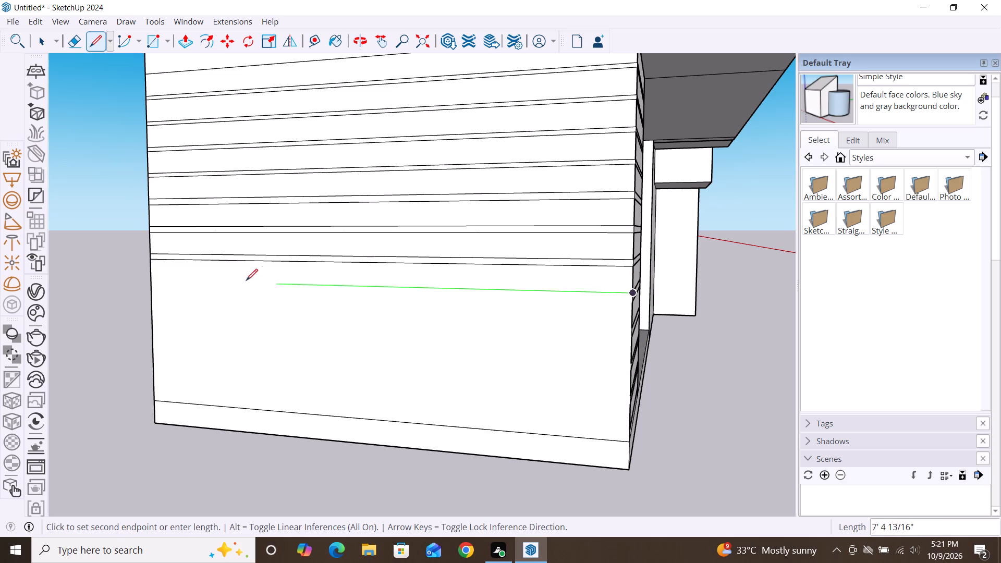
{"action": "left_click", "coordinate": [154, 282]}
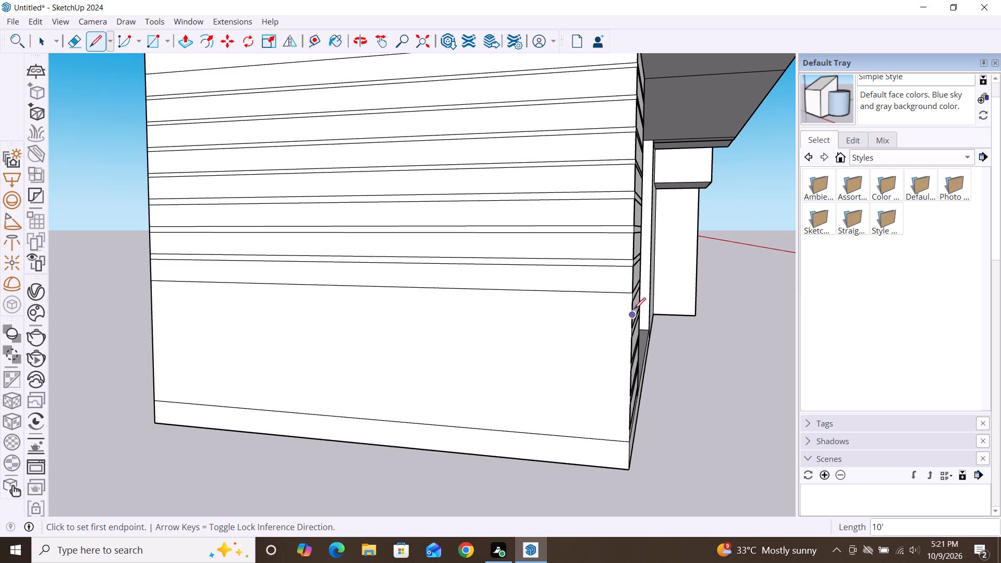
{"action": "left_click", "coordinate": [634, 303]}
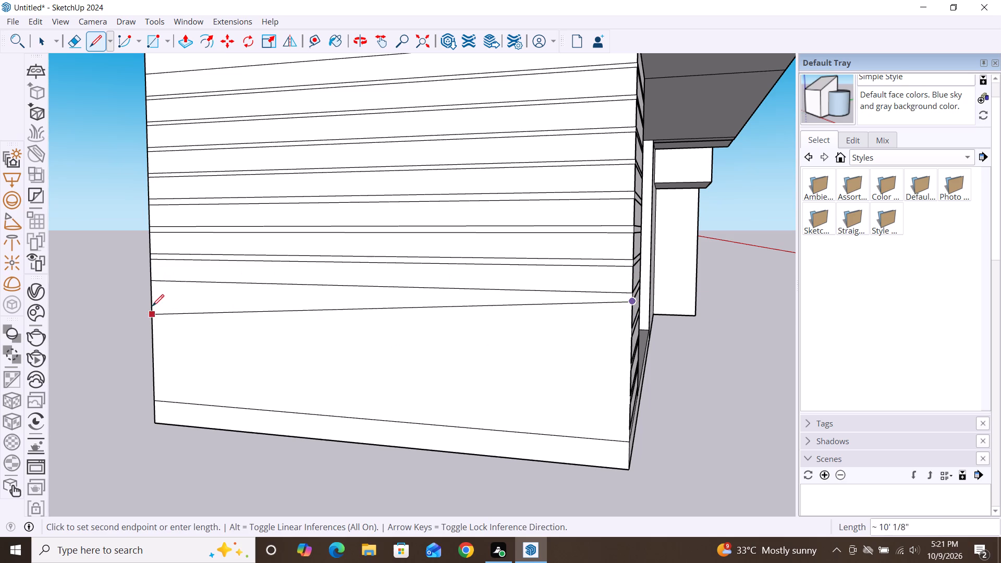
{"action": "left_click", "coordinate": [155, 292]}
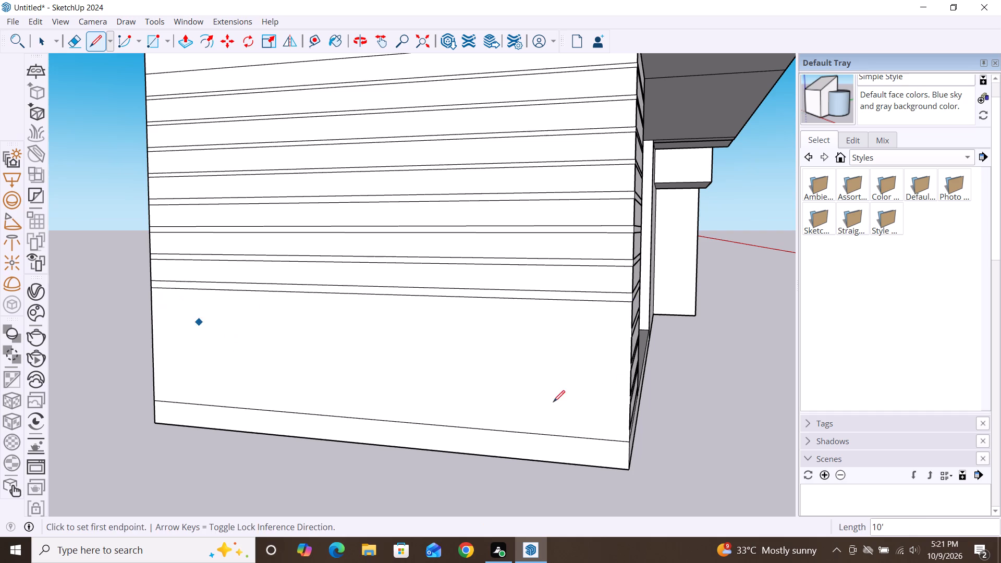
{"action": "left_click", "coordinate": [632, 323]}
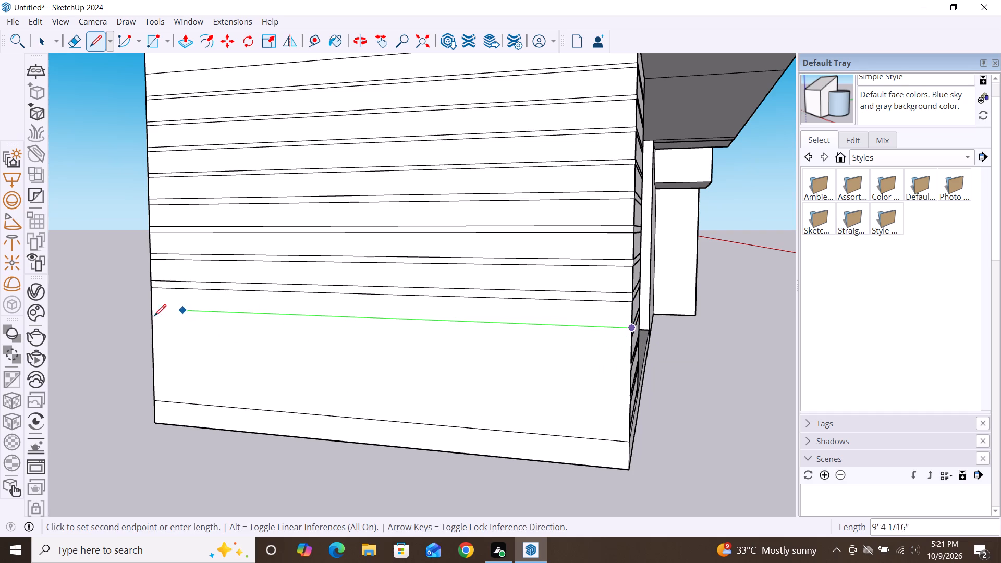
{"action": "left_click", "coordinate": [150, 316]}
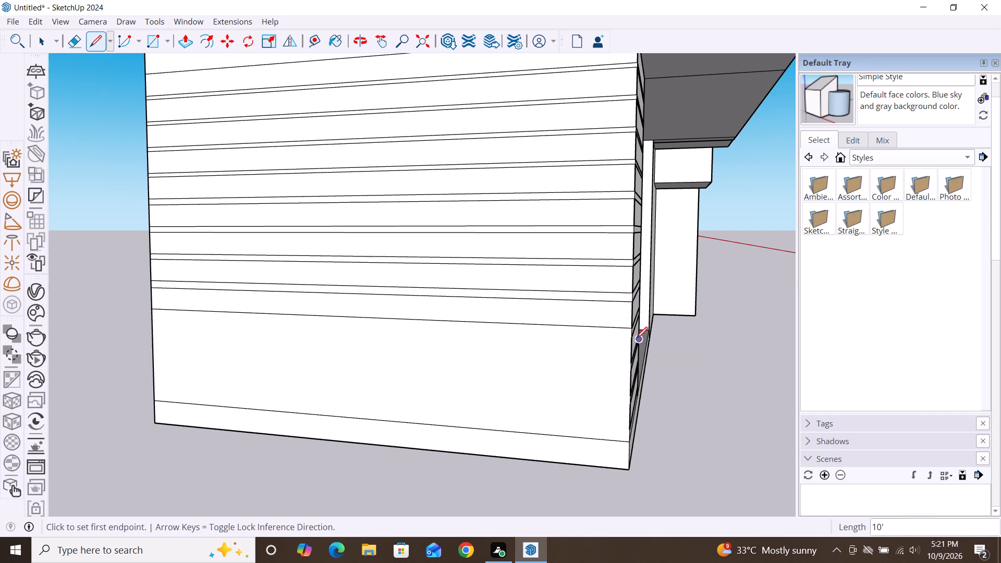
{"action": "left_click", "coordinate": [632, 336]}
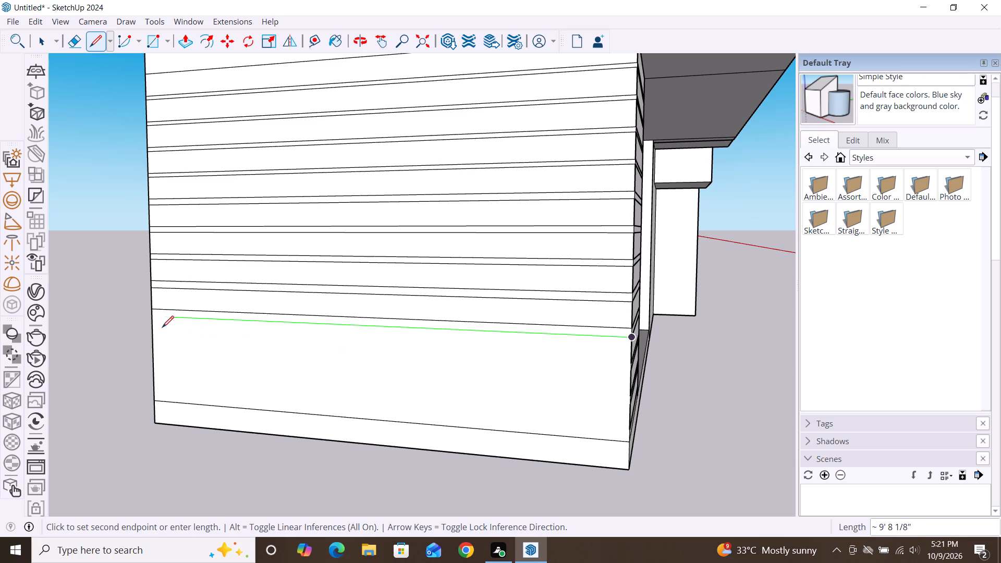
{"action": "left_click", "coordinate": [155, 323]}
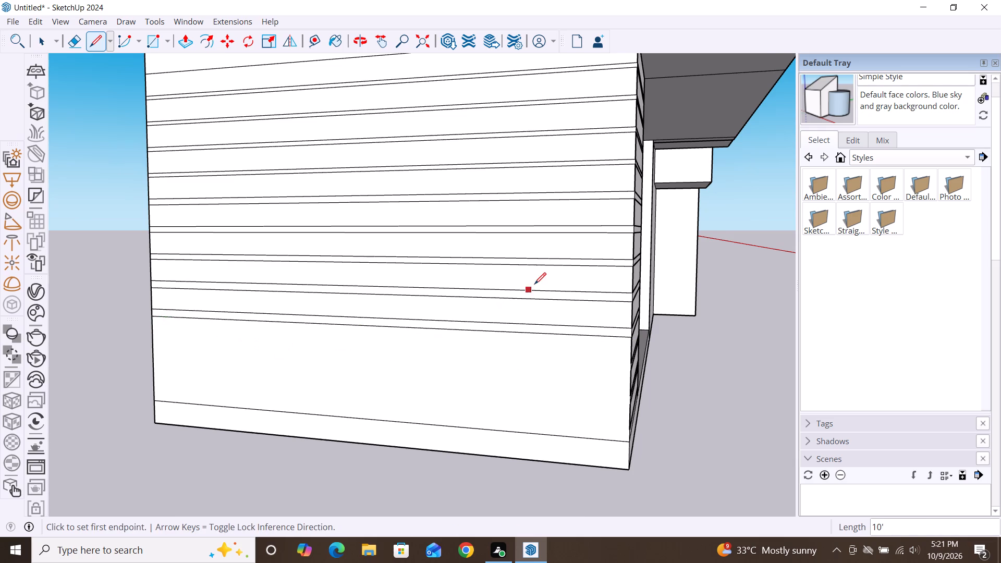
Draw two 10' lines across the side wall for the next gap, from the tenth strip's lower and eleventh strip's upper corners.
{"action": "scroll", "coordinate": [534, 284], "scroll_direction": "down", "scroll_amount": 3}
{"action": "scroll", "coordinate": [613, 380], "scroll_direction": "up", "scroll_amount": 4}
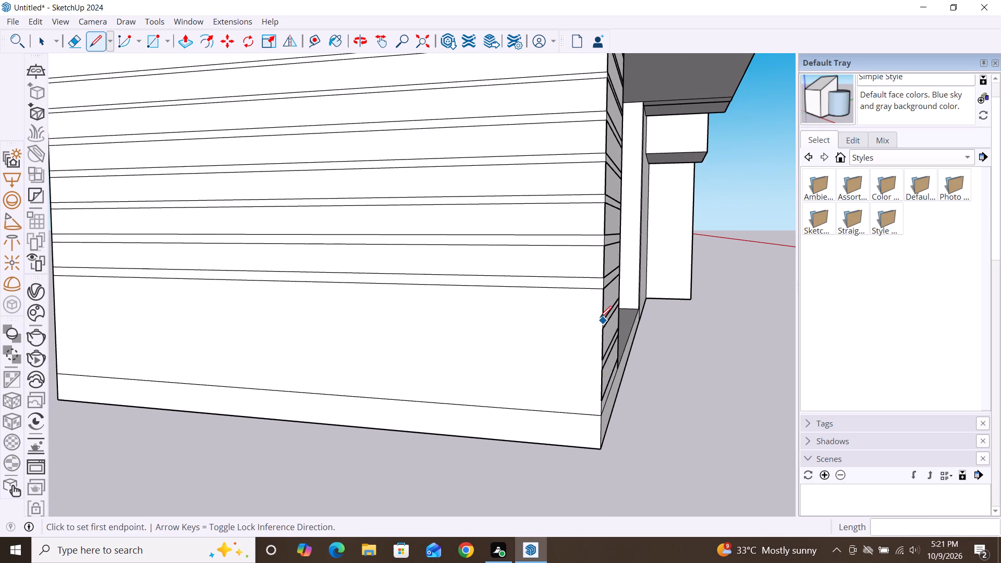
{"action": "left_click_drag", "start_coordinate": [602, 317], "coordinate": [589, 322]}
{"action": "scroll", "coordinate": [623, 344], "scroll_direction": "down", "scroll_amount": 4}
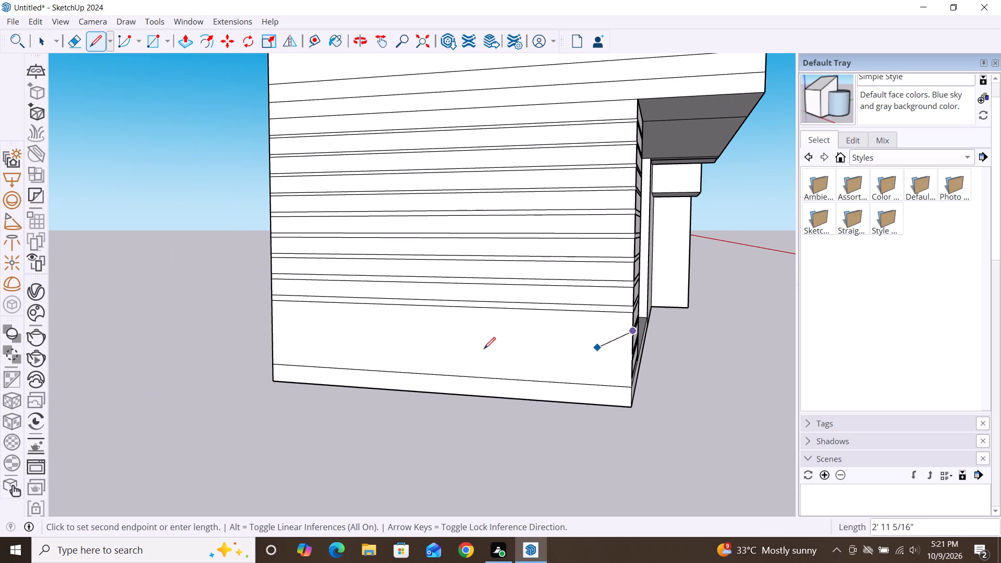
{"action": "left_click", "coordinate": [273, 317]}
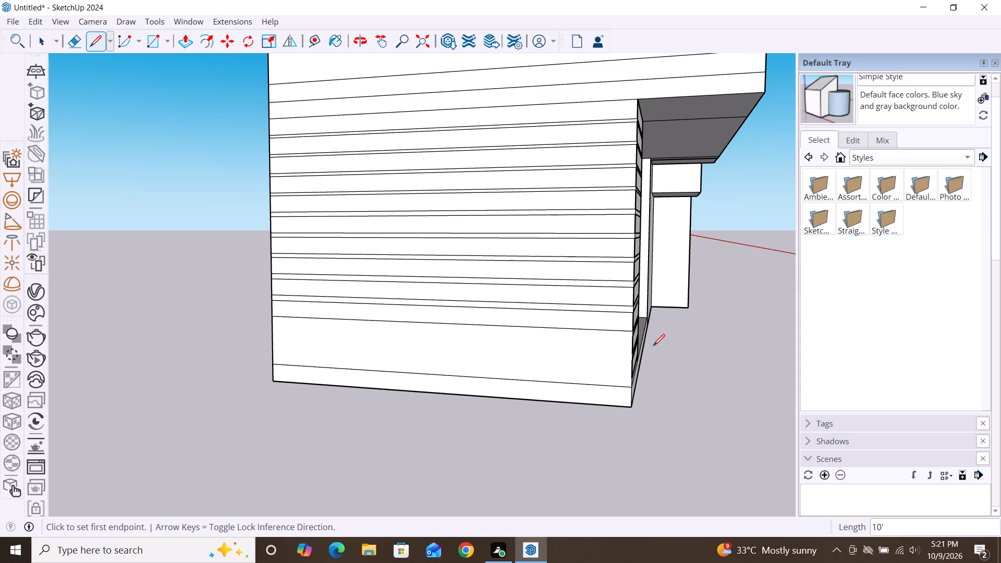
{"action": "scroll", "coordinate": [642, 342], "scroll_direction": "up", "scroll_amount": 4}
{"action": "left_click", "coordinate": [625, 333]}
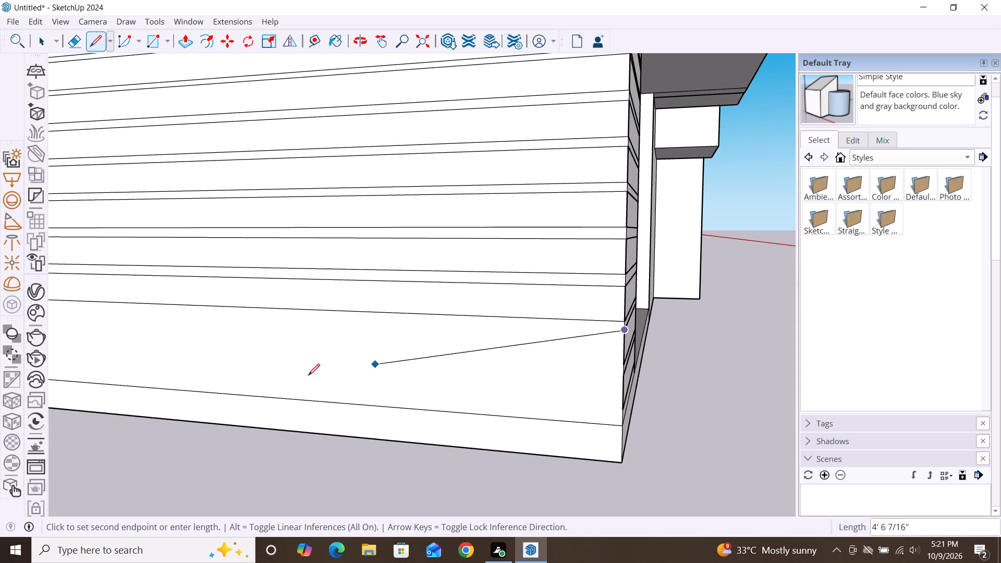
{"action": "scroll", "coordinate": [670, 388], "scroll_direction": "down", "scroll_amount": 6}
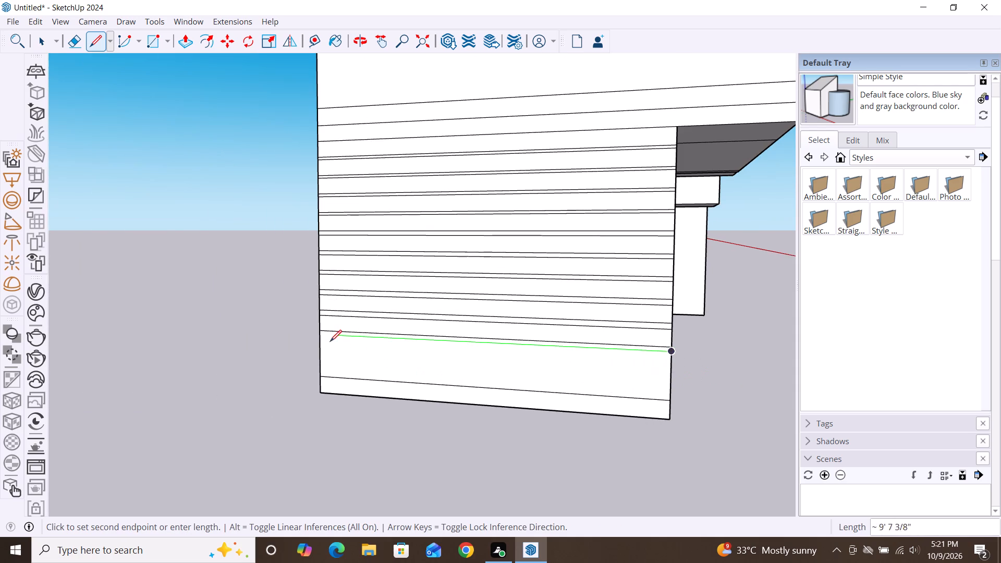
{"action": "left_click", "coordinate": [322, 338]}
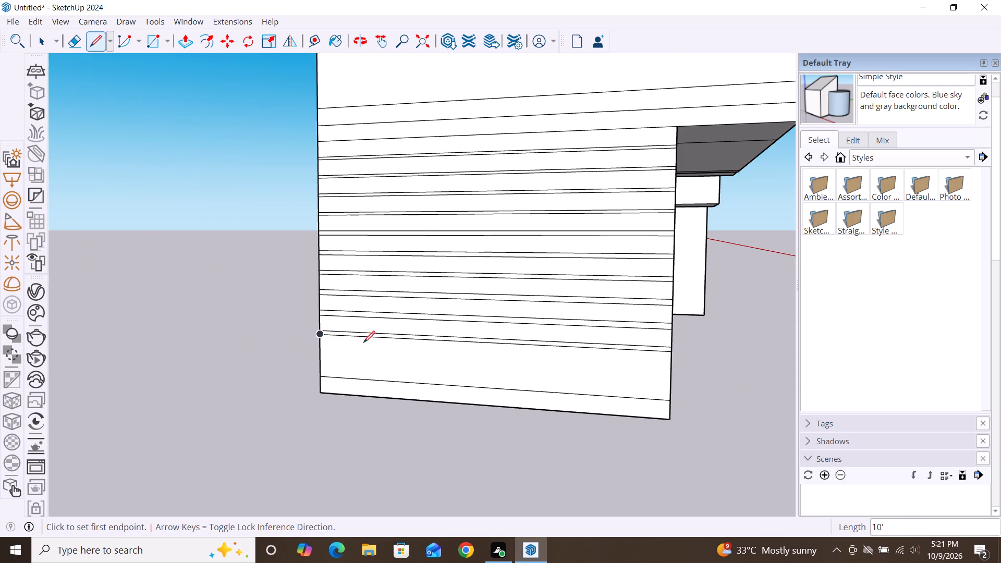
Draw two 10' lines across the side wall for the following gap, from the eleventh strip's lower and twelfth strip's upper corners.
{"action": "scroll", "coordinate": [377, 342], "scroll_direction": "down", "scroll_amount": 4}
{"action": "scroll", "coordinate": [574, 387], "scroll_direction": "up", "scroll_amount": 8}
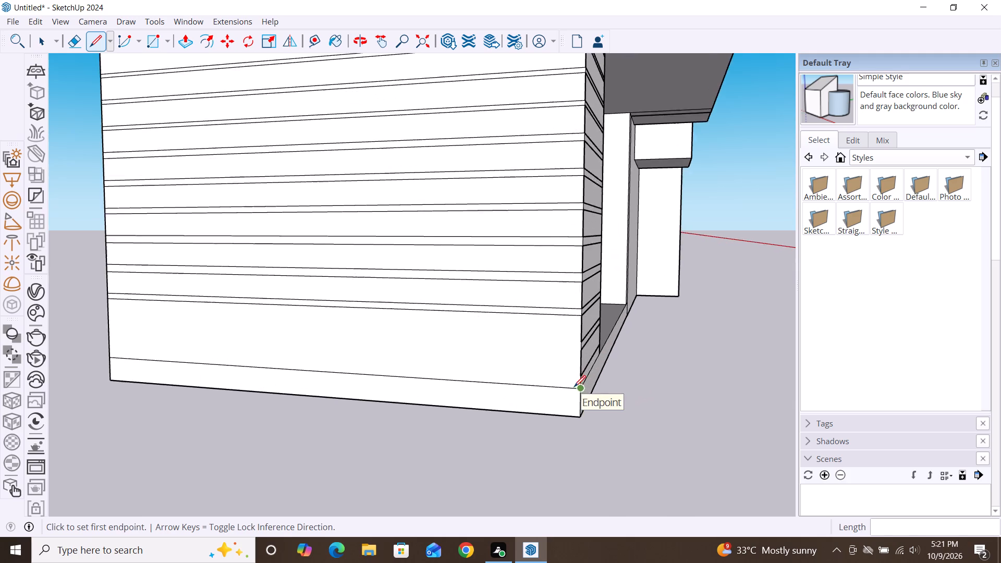
{"action": "scroll", "coordinate": [574, 387], "scroll_direction": "up", "scroll_amount": 1}
{"action": "left_click", "coordinate": [583, 333]}
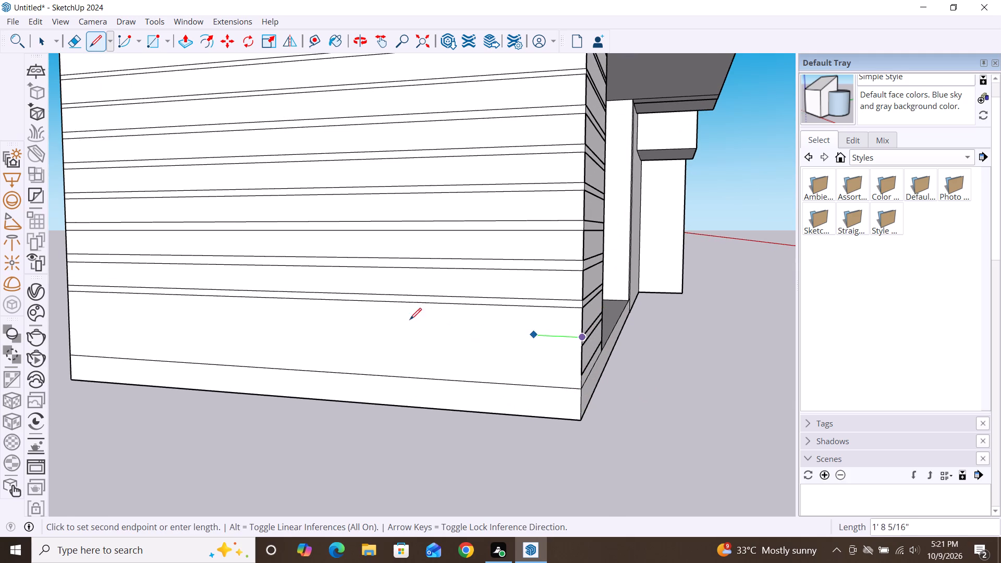
{"action": "scroll", "coordinate": [625, 320], "scroll_direction": "down", "scroll_amount": 4}
{"action": "scroll", "coordinate": [688, 325], "scroll_direction": "down", "scroll_amount": 3}
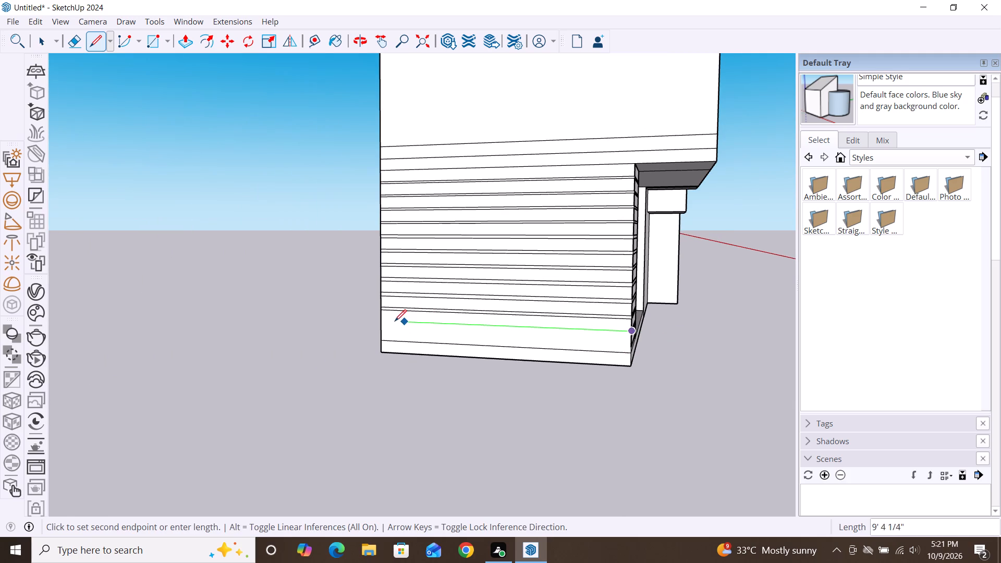
{"action": "left_click", "coordinate": [380, 326]}
{"action": "scroll", "coordinate": [644, 358], "scroll_direction": "up", "scroll_amount": 3}
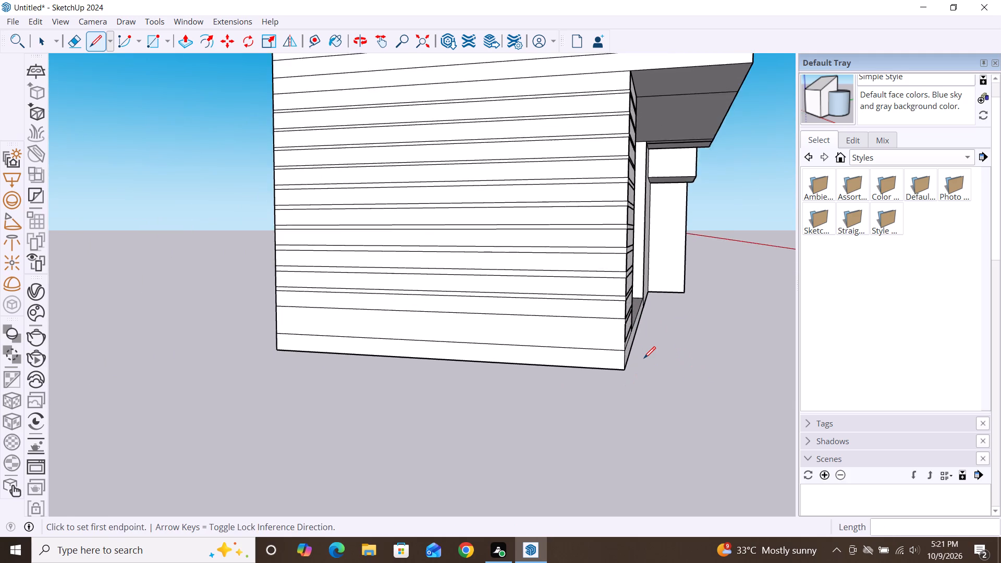
{"action": "scroll", "coordinate": [644, 358], "scroll_direction": "up", "scroll_amount": 10}
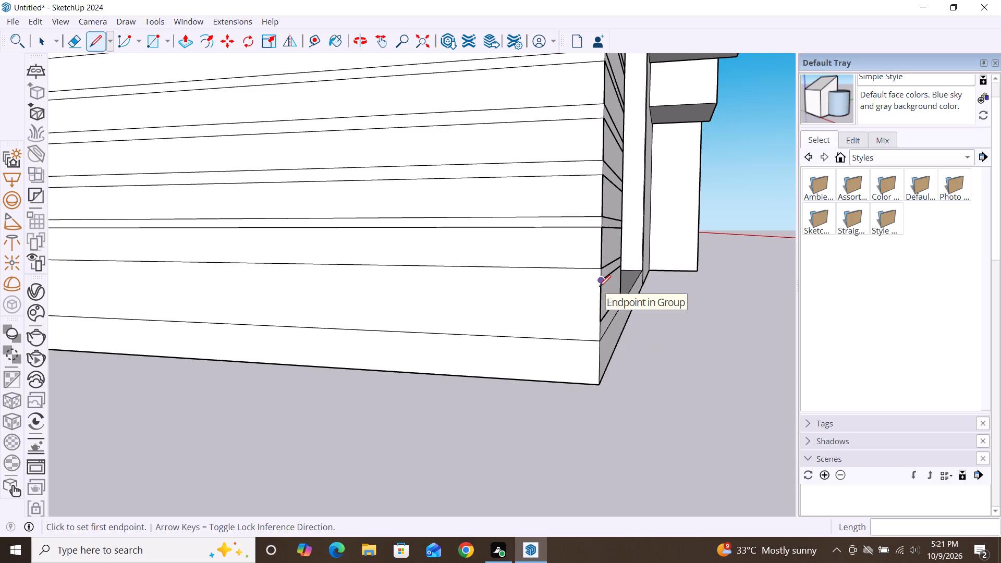
{"action": "left_click", "coordinate": [599, 287]}
{"action": "scroll", "coordinate": [657, 280], "scroll_direction": "down", "scroll_amount": 6}
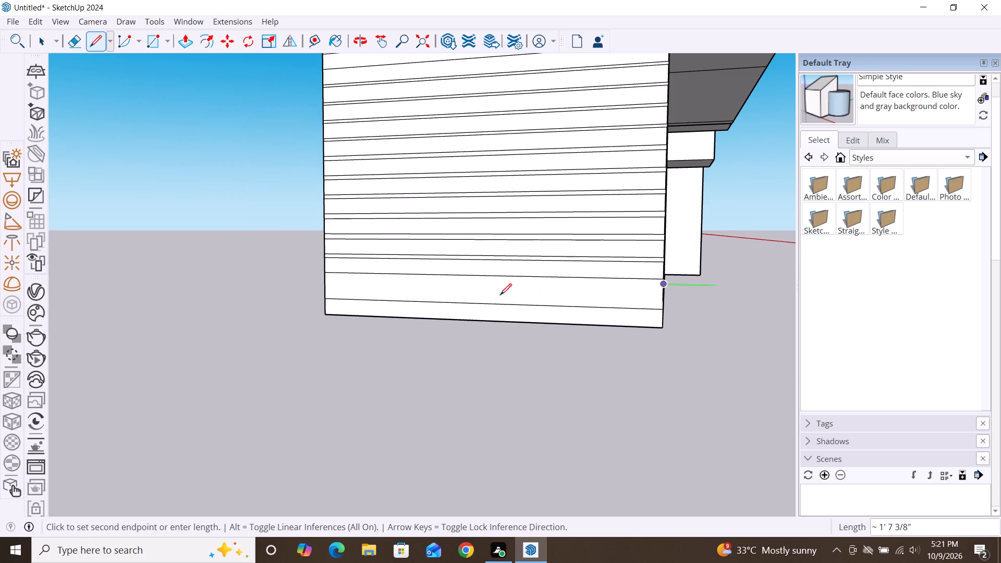
{"action": "left_click", "coordinate": [326, 284]}
Draw the last 10' line across the side wall from the lowest strip's lower corner, just above the base band.
{"action": "scroll", "coordinate": [688, 315], "scroll_direction": "up", "scroll_amount": 6}
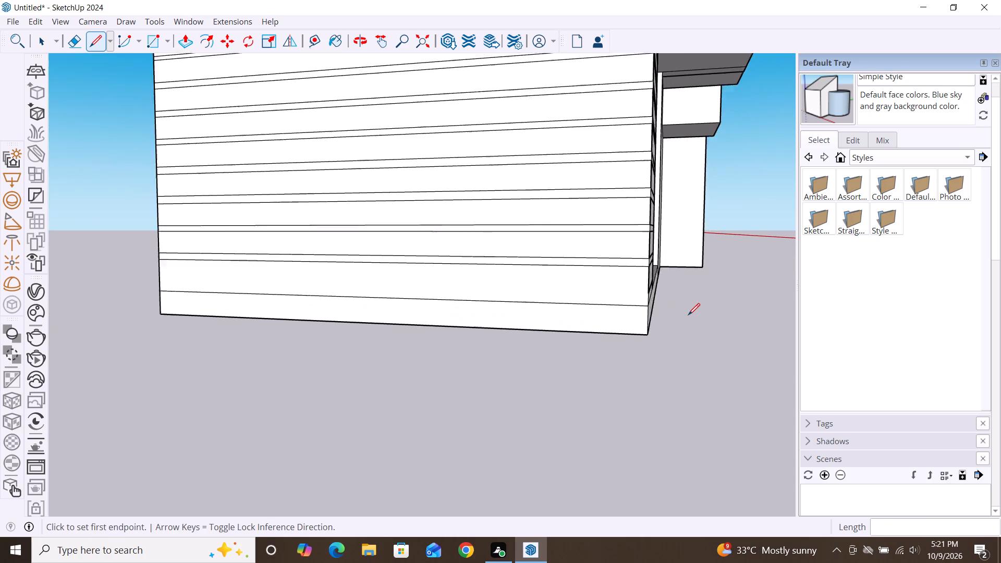
{"action": "scroll", "coordinate": [688, 315], "scroll_direction": "up", "scroll_amount": 6}
{"action": "left_click", "coordinate": [614, 275]}
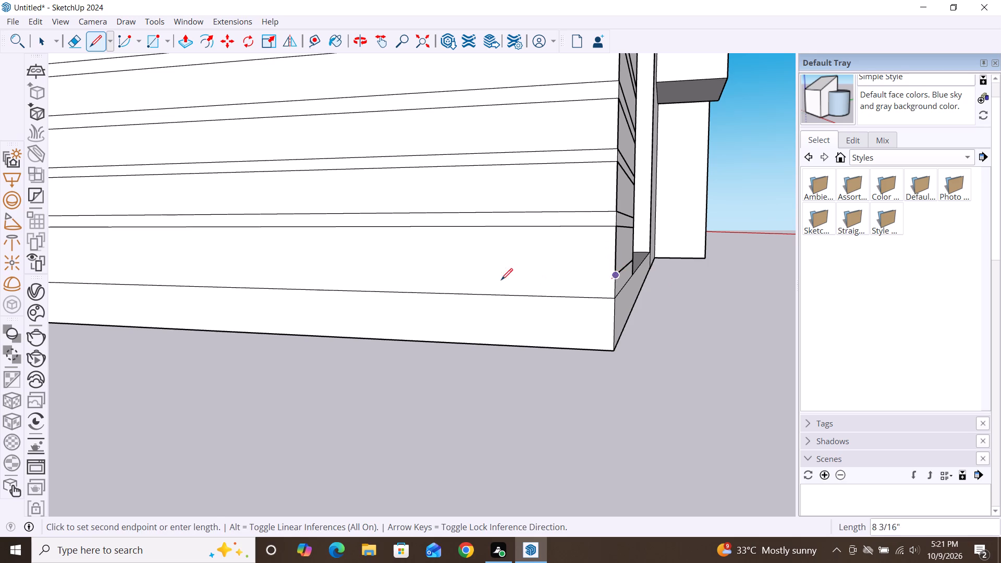
{"action": "scroll", "coordinate": [700, 319], "scroll_direction": "down", "scroll_amount": 7}
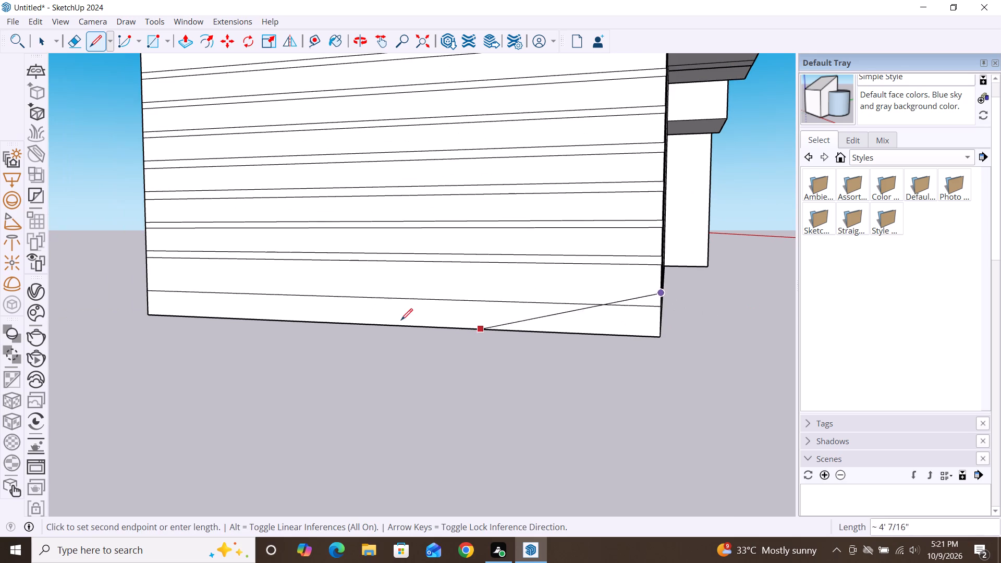
{"action": "left_click", "coordinate": [147, 277]}
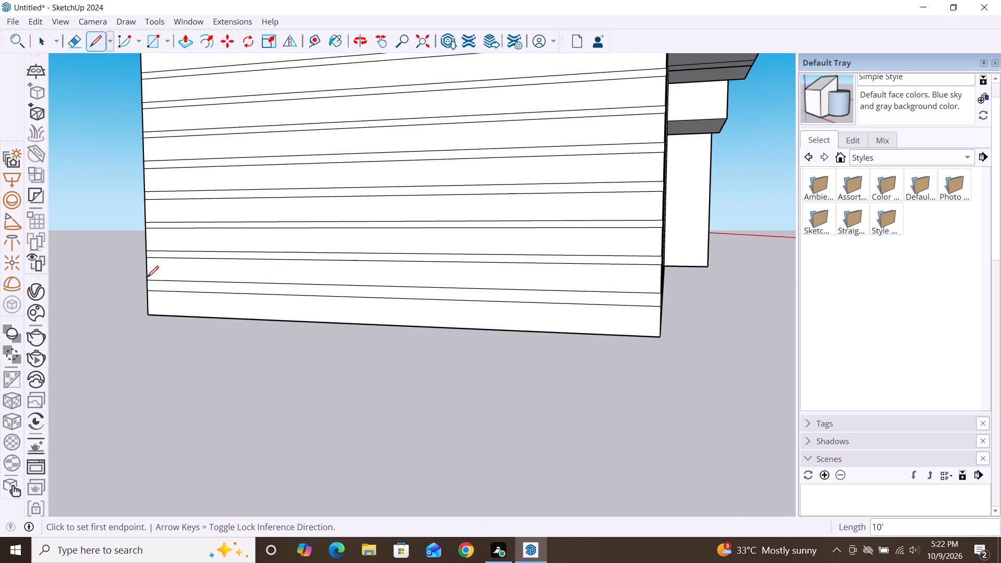
{"action": "key", "text": "space"}
Examine the strip lines around the pier's corner and the overall facade from the front.
{"action": "scroll", "coordinate": [589, 311], "scroll_direction": "down", "scroll_amount": 12}
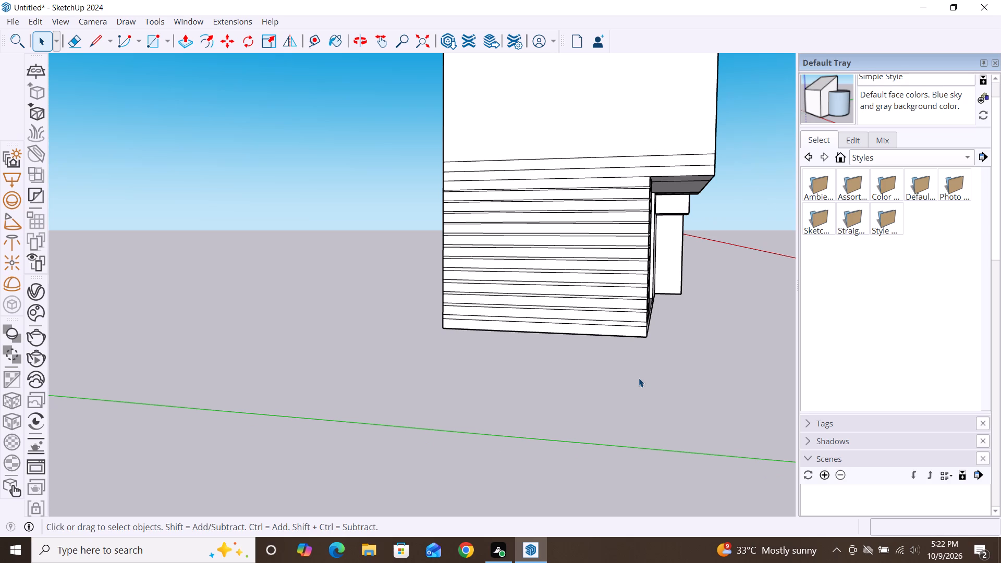
{"action": "scroll", "coordinate": [670, 323], "scroll_direction": "down", "scroll_amount": 4}
{"action": "middle_click_drag", "start_coordinate": [693, 411], "coordinate": [347, 411]}
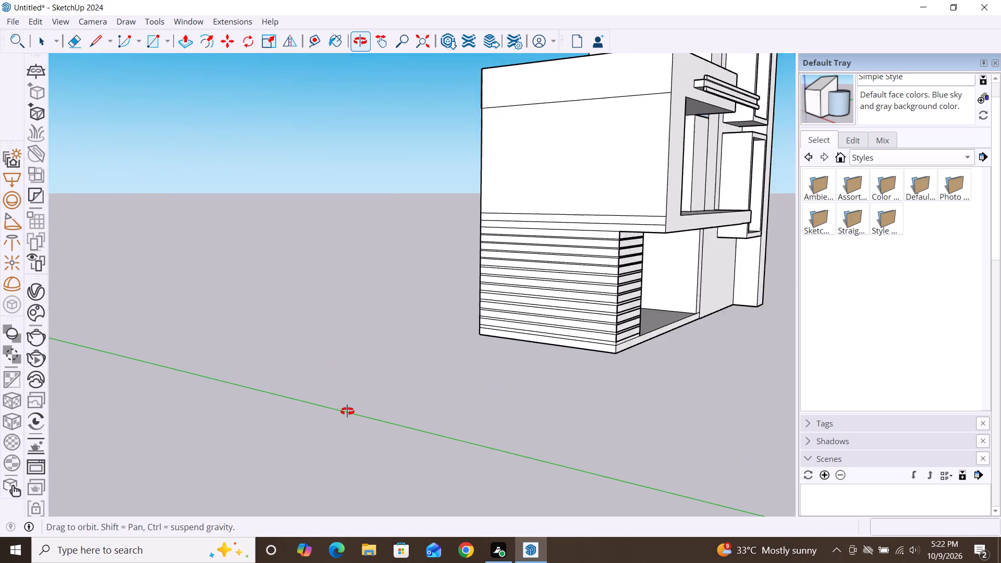
{"action": "middle_click_drag", "start_coordinate": [347, 411], "coordinate": [265, 391]}
{"action": "scroll", "coordinate": [497, 344], "scroll_direction": "down", "scroll_amount": 2}
{"action": "middle_click_drag", "start_coordinate": [509, 383], "coordinate": [526, 435]}
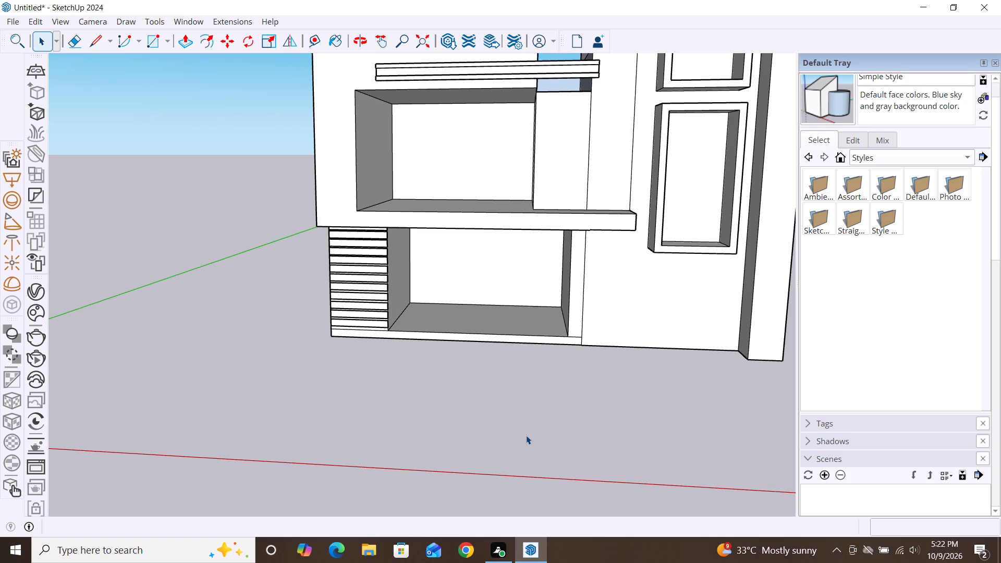
{"action": "scroll", "coordinate": [257, 126], "scroll_direction": "down", "scroll_amount": 7}
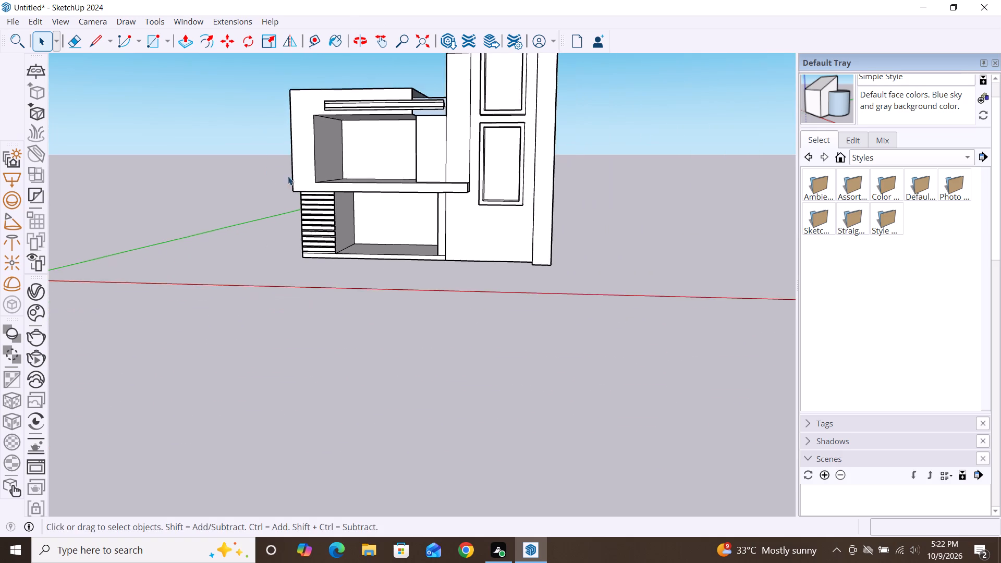
{"action": "scroll", "coordinate": [372, 247], "scroll_direction": "down", "scroll_amount": 2}
{"action": "scroll", "coordinate": [564, 312], "scroll_direction": "down", "scroll_amount": 3}
{"action": "scroll", "coordinate": [603, 296], "scroll_direction": "down", "scroll_amount": 2}
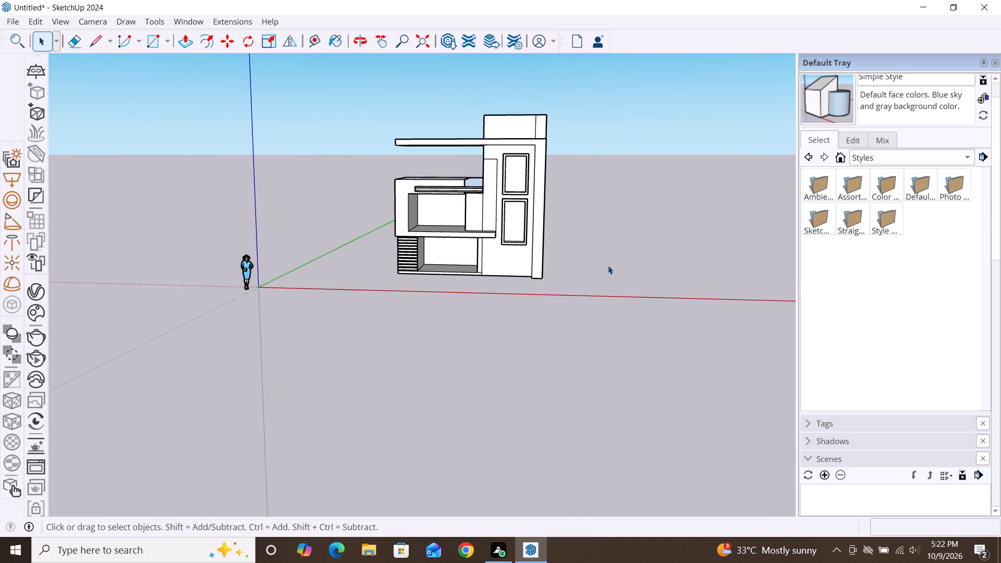
Erase the short vertical line on the tower's front face above the projecting roof slab.
{"action": "scroll", "coordinate": [526, 115], "scroll_direction": "up", "scroll_amount": 8}
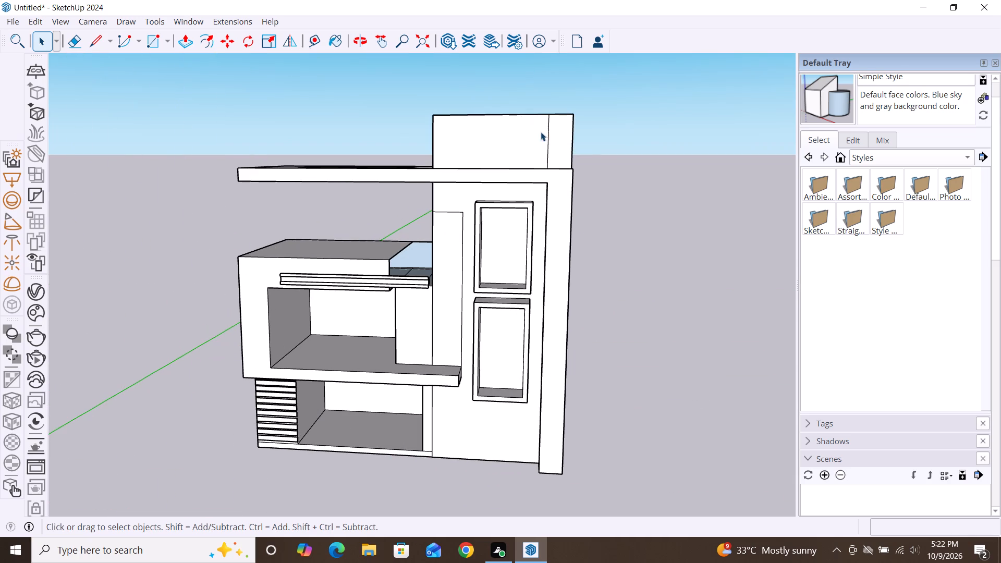
{"action": "key", "text": "e"}
{"action": "left_click", "coordinate": [549, 138]}
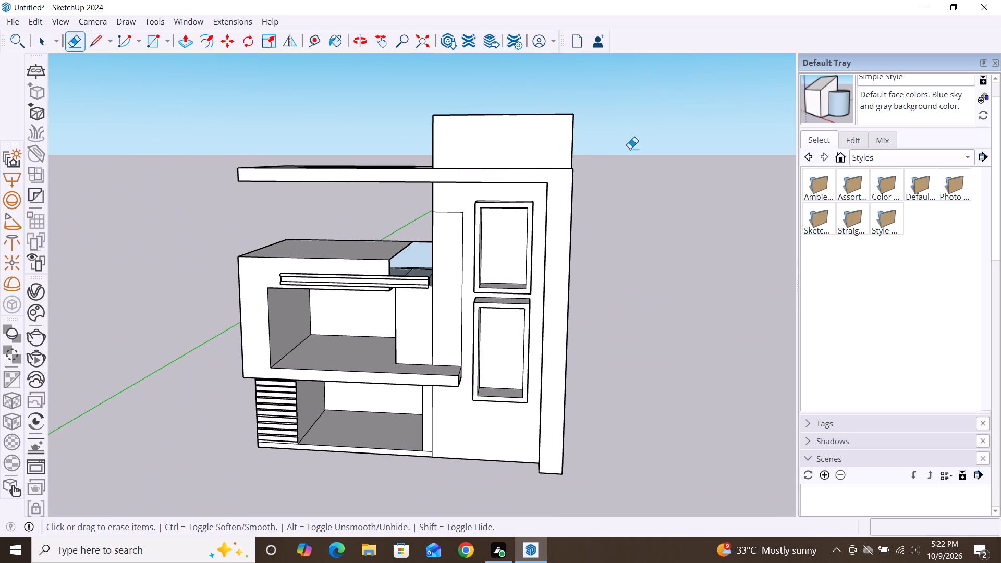
Draw a rectangular band about 5 3/4" high and 11' 4" wide across the tower's front face above the roof slab.
{"action": "key", "text": "r"}
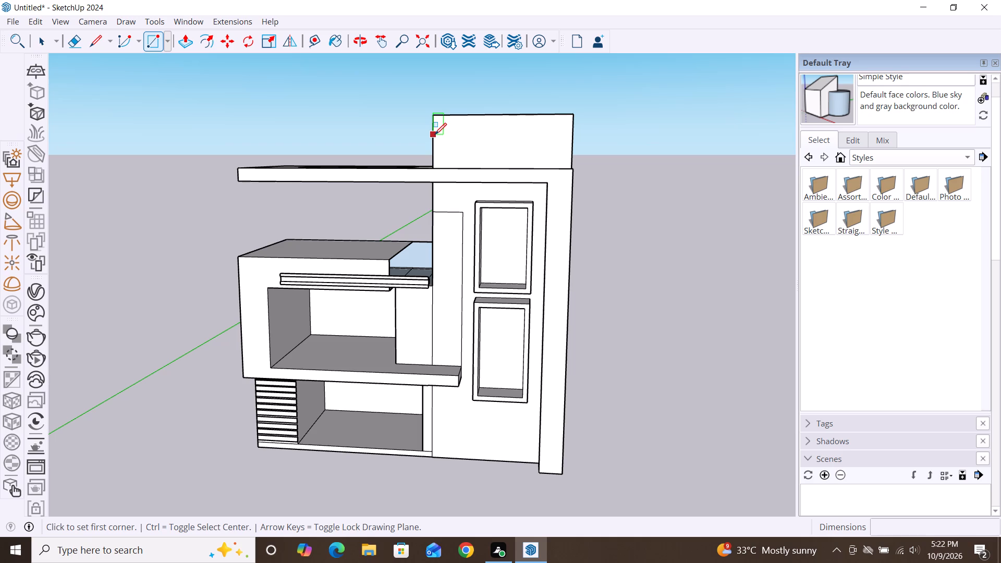
{"action": "scroll", "coordinate": [435, 134], "scroll_direction": "up", "scroll_amount": 4}
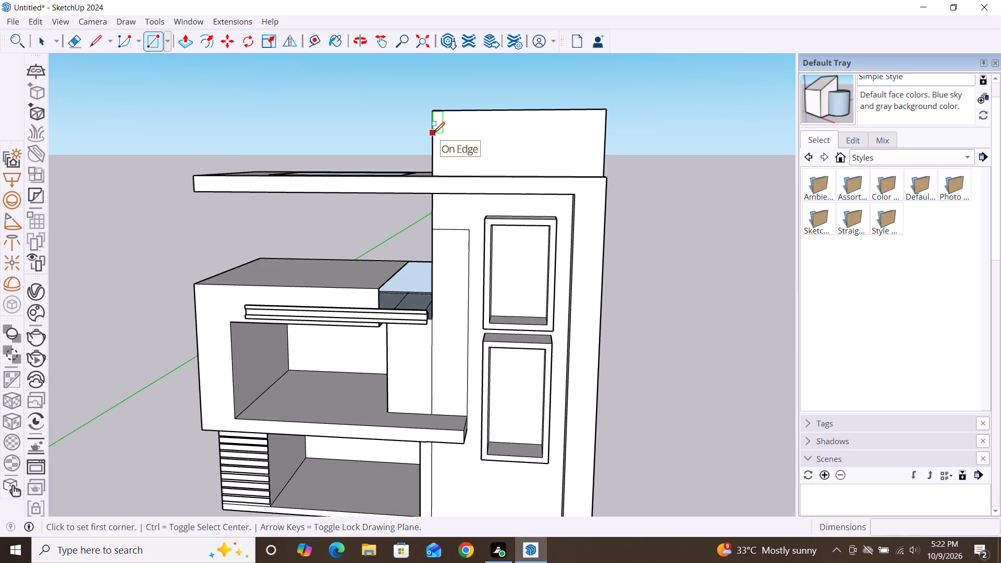
{"action": "left_click", "coordinate": [436, 139]}
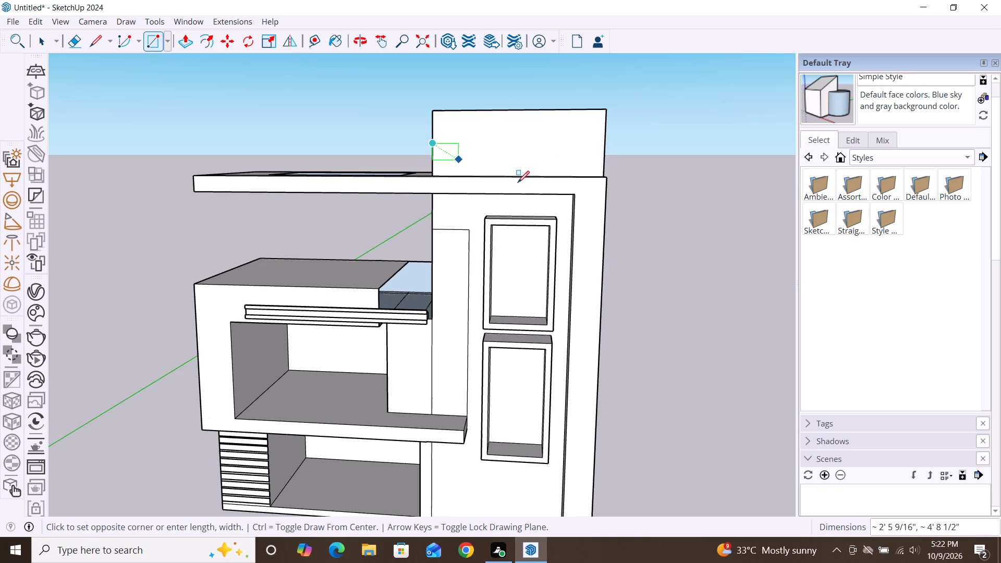
{"action": "left_click", "coordinate": [605, 151]}
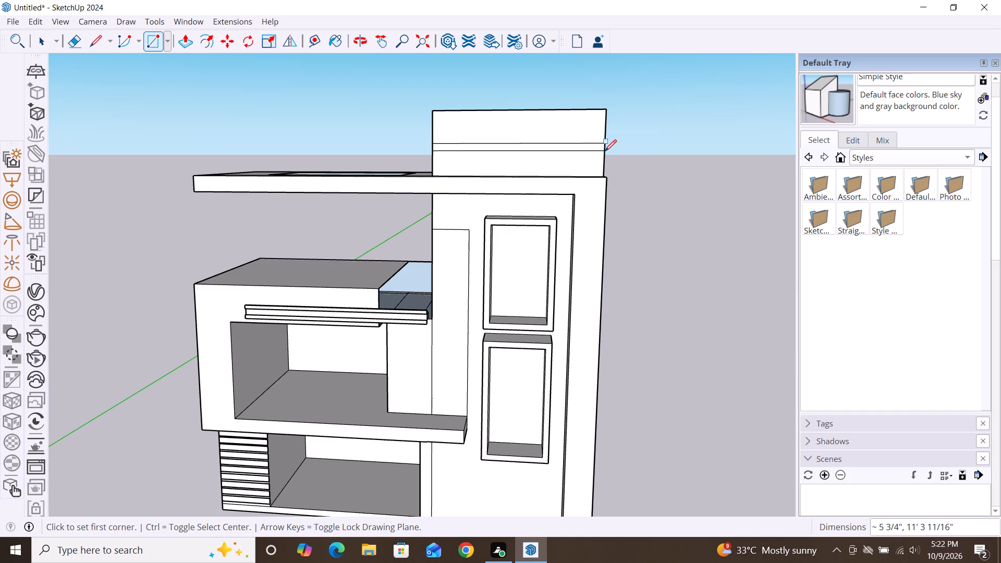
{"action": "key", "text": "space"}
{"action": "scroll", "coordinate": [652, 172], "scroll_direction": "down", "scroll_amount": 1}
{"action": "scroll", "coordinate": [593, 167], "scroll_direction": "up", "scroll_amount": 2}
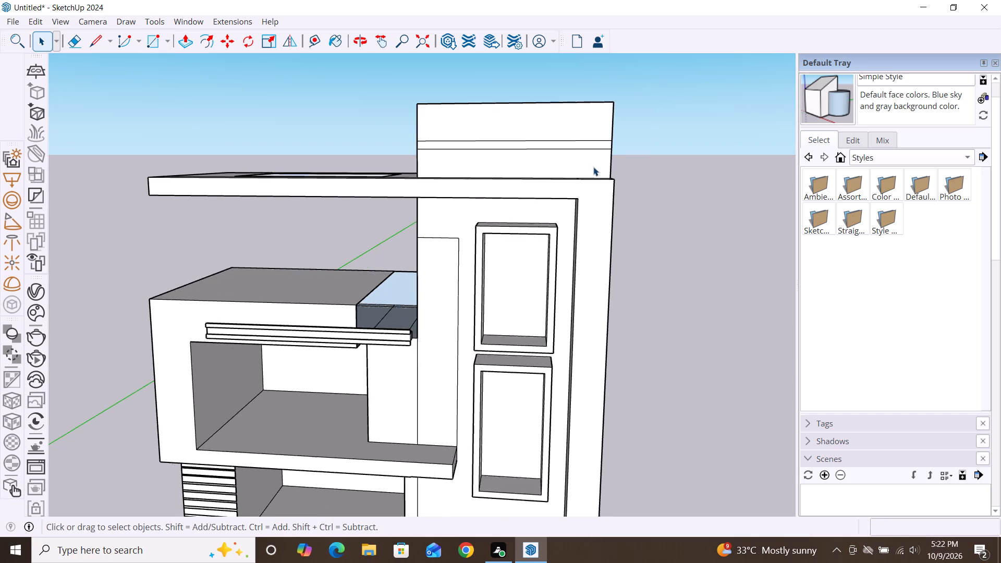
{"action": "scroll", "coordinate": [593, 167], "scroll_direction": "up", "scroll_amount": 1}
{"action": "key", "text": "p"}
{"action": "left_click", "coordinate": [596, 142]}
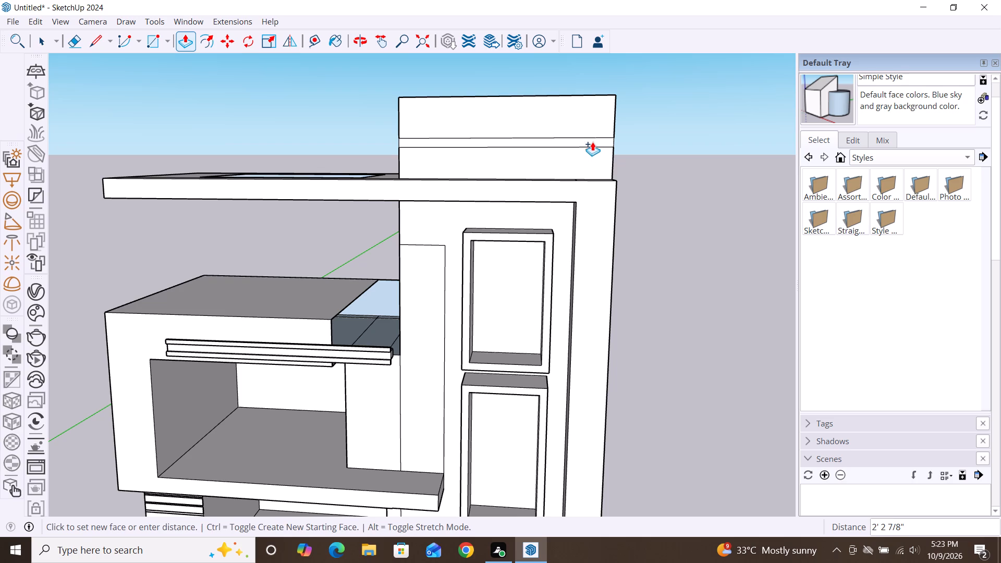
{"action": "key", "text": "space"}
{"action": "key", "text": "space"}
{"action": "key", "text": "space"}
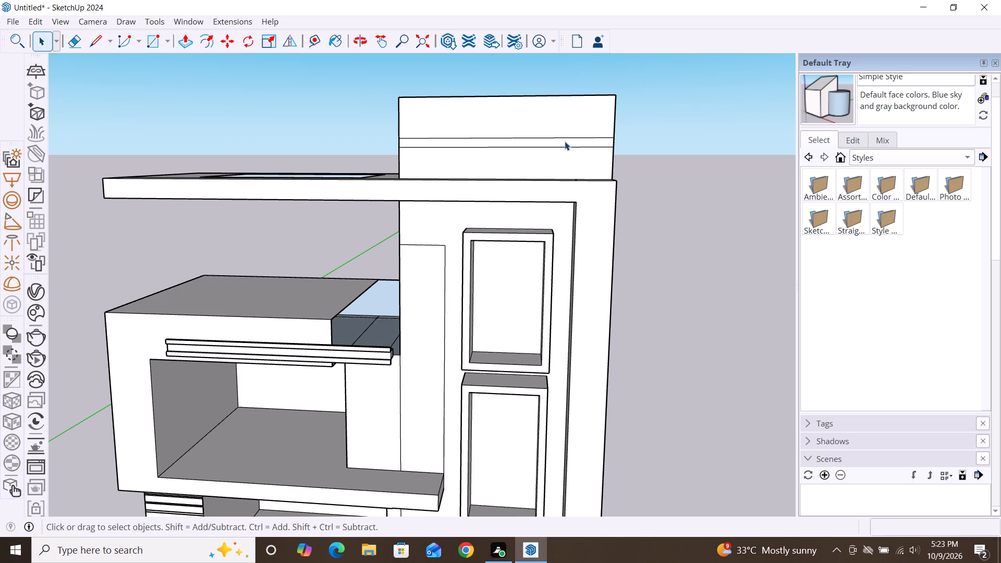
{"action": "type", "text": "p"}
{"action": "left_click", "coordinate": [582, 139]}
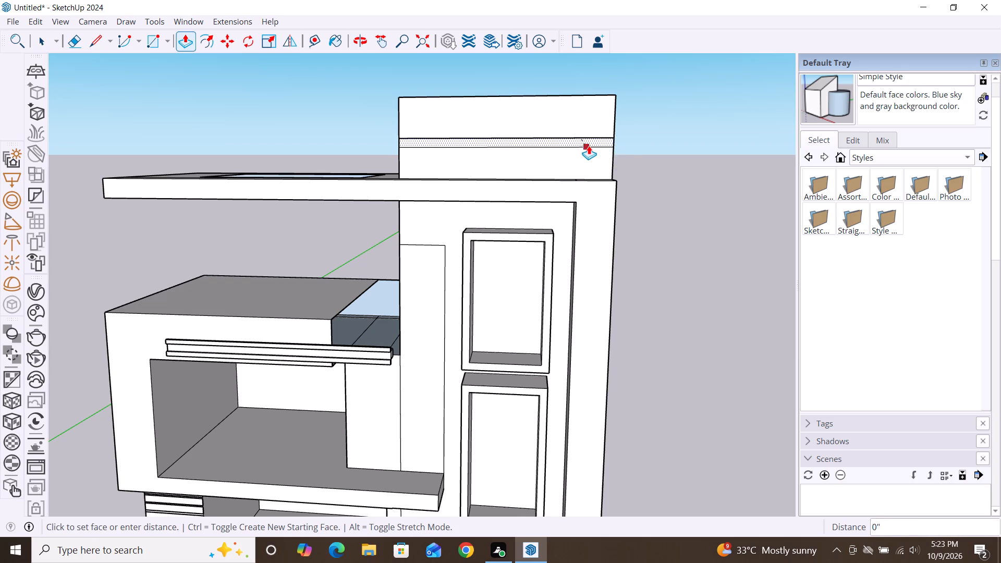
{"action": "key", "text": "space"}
Push/Pull the thin band on the tower's front face above the roof slab outward about 4 3/4".
{"action": "scroll", "coordinate": [666, 187], "scroll_direction": "down", "scroll_amount": 2}
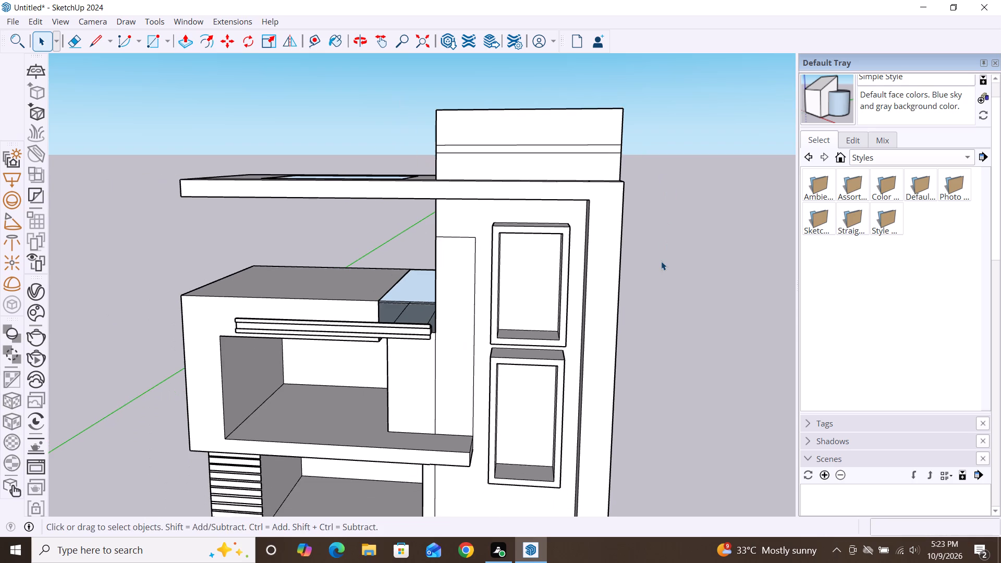
{"action": "middle_click_drag", "start_coordinate": [644, 263], "coordinate": [434, 276], "text": "alt"}
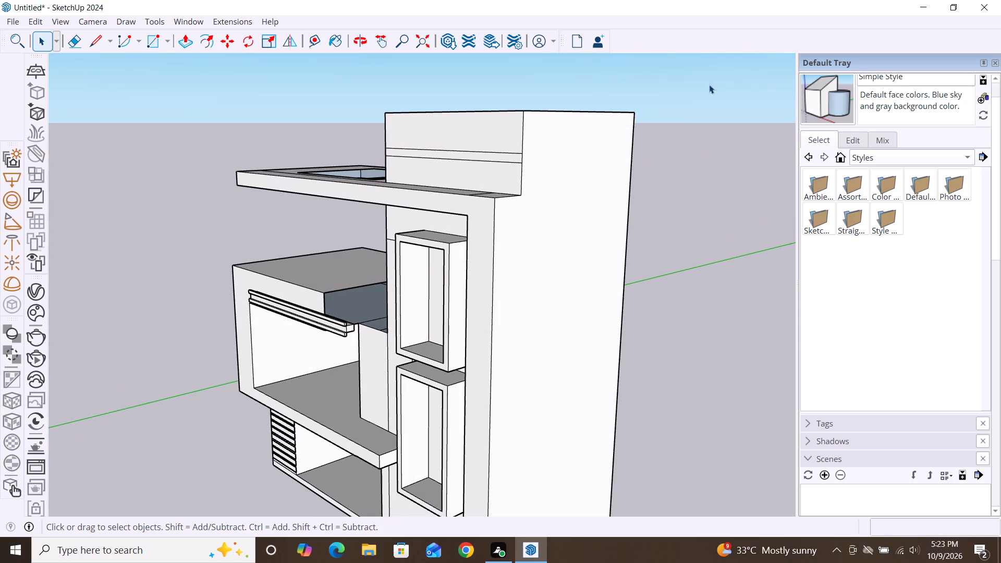
{"action": "key", "text": "p"}
{"action": "left_click", "coordinate": [502, 155]}
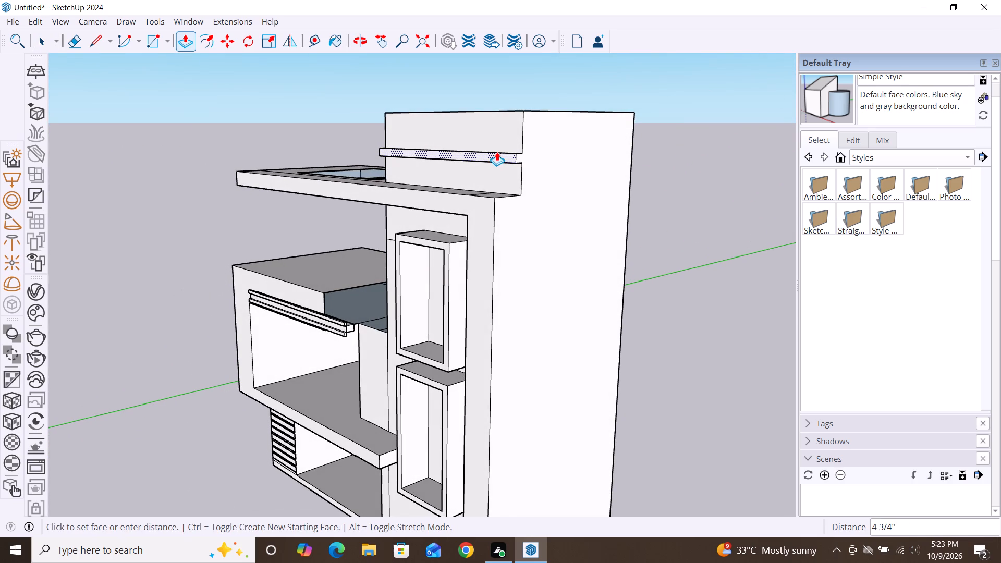
{"action": "left_click", "coordinate": [497, 152]}
{"action": "key", "text": "space"}
Push/Pull the blue inner face at the upper-floor block's open end about 12' 11" to the block's end edge.
{"action": "scroll", "coordinate": [481, 146], "scroll_direction": "down", "scroll_amount": 2}
{"action": "middle_click_drag", "start_coordinate": [487, 278], "coordinate": [683, 277]}
{"action": "scroll", "coordinate": [683, 277], "scroll_direction": "down", "scroll_amount": 1}
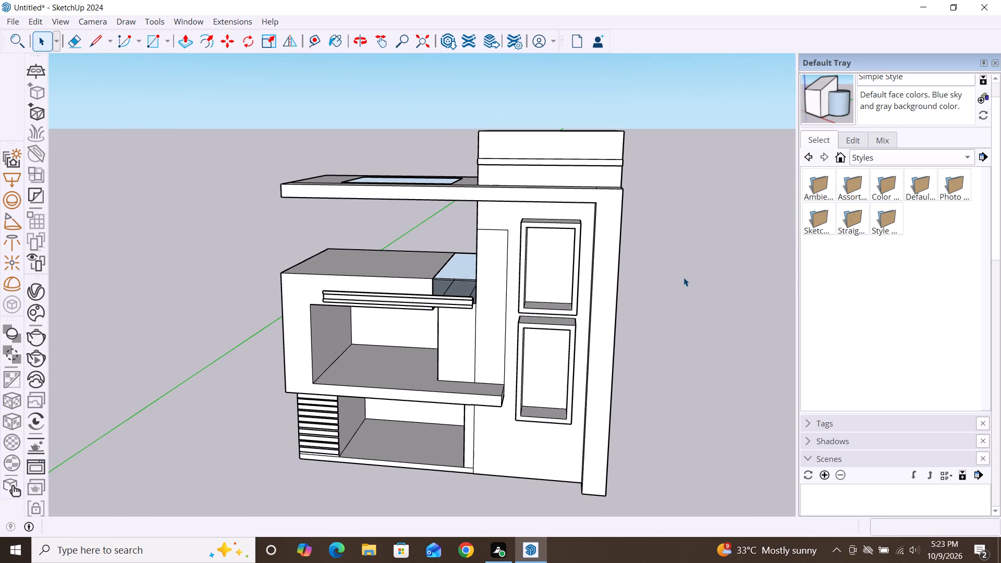
{"action": "scroll", "coordinate": [395, 252], "scroll_direction": "down", "scroll_amount": 2}
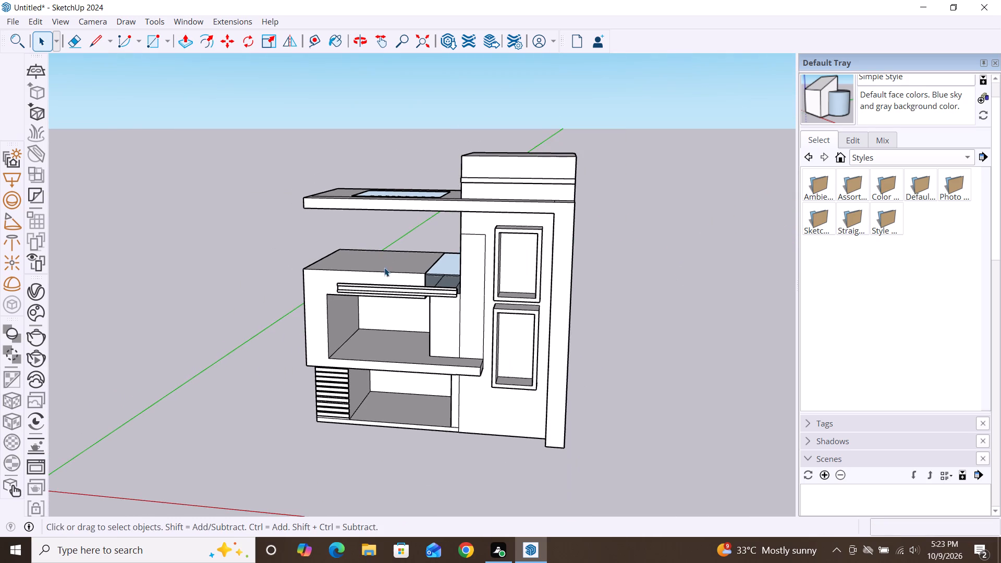
{"action": "scroll", "coordinate": [451, 281], "scroll_direction": "up", "scroll_amount": 9}
{"action": "middle_click_drag", "start_coordinate": [451, 281], "coordinate": [362, 289]}
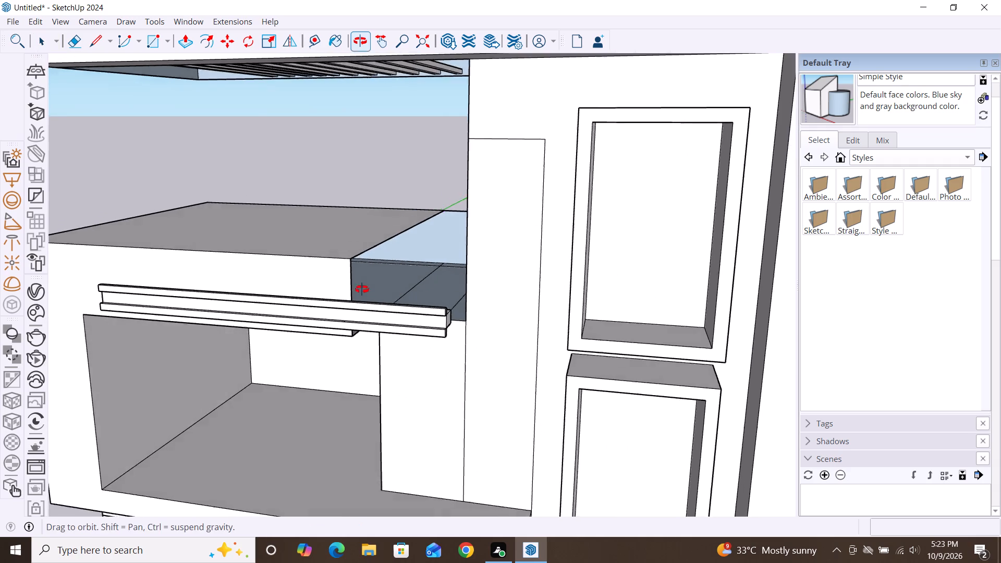
{"action": "middle_click_drag", "start_coordinate": [362, 289], "coordinate": [351, 285]}
{"action": "scroll", "coordinate": [357, 263], "scroll_direction": "up", "scroll_amount": 4}
{"action": "middle_click_drag", "start_coordinate": [362, 275], "coordinate": [240, 268]}
{"action": "scroll", "coordinate": [282, 240], "scroll_direction": "down", "scroll_amount": 3}
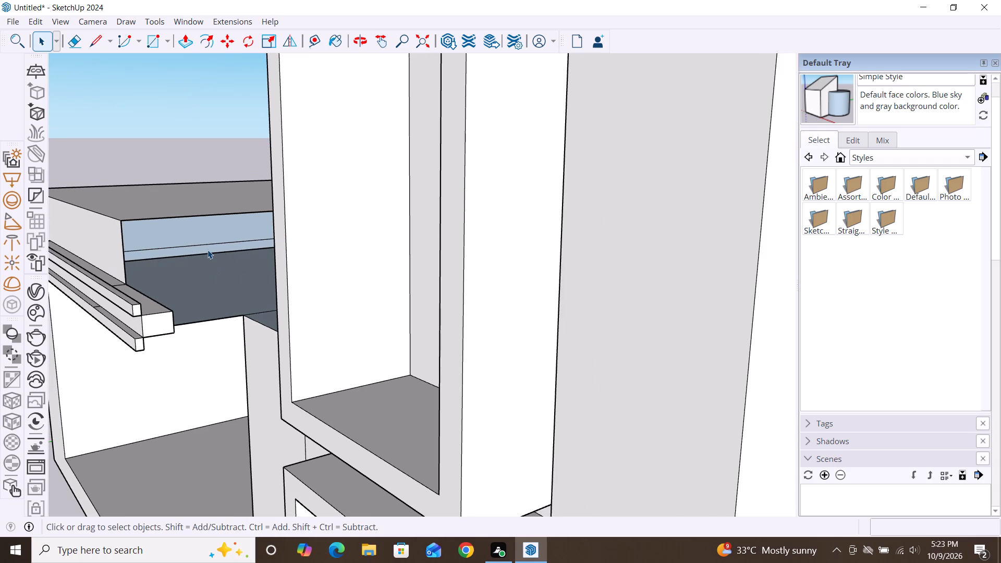
{"action": "key", "text": "p"}
{"action": "left_click", "coordinate": [189, 235]}
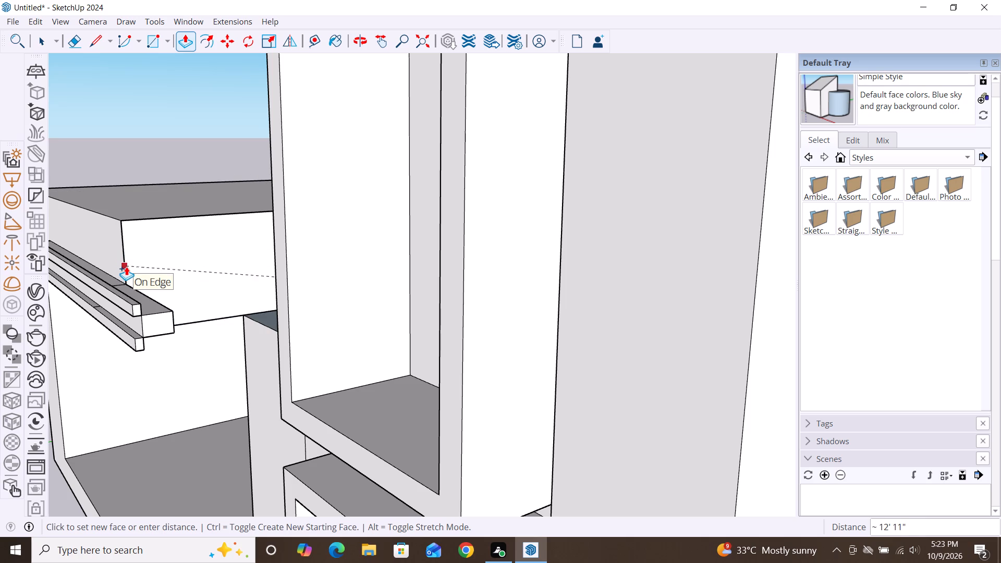
{"action": "left_click", "coordinate": [126, 266]}
Examine the gap between the upper-floor block and the tower from the front, above and both sides.
{"action": "scroll", "coordinate": [197, 290], "scroll_direction": "down", "scroll_amount": 7}
{"action": "middle_click_drag", "start_coordinate": [404, 413], "coordinate": [489, 401]}
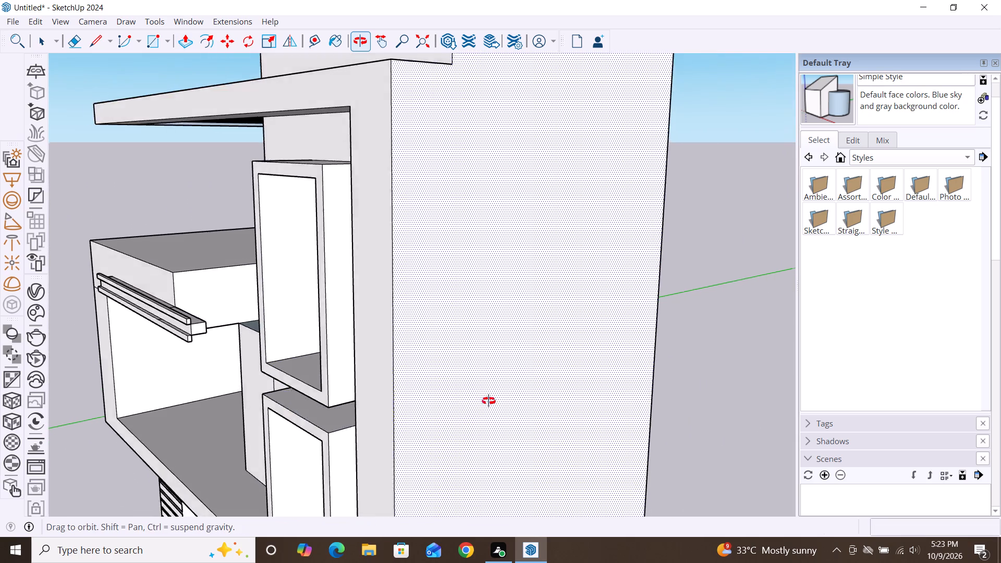
{"action": "middle_click_drag", "start_coordinate": [489, 401], "coordinate": [742, 382]}
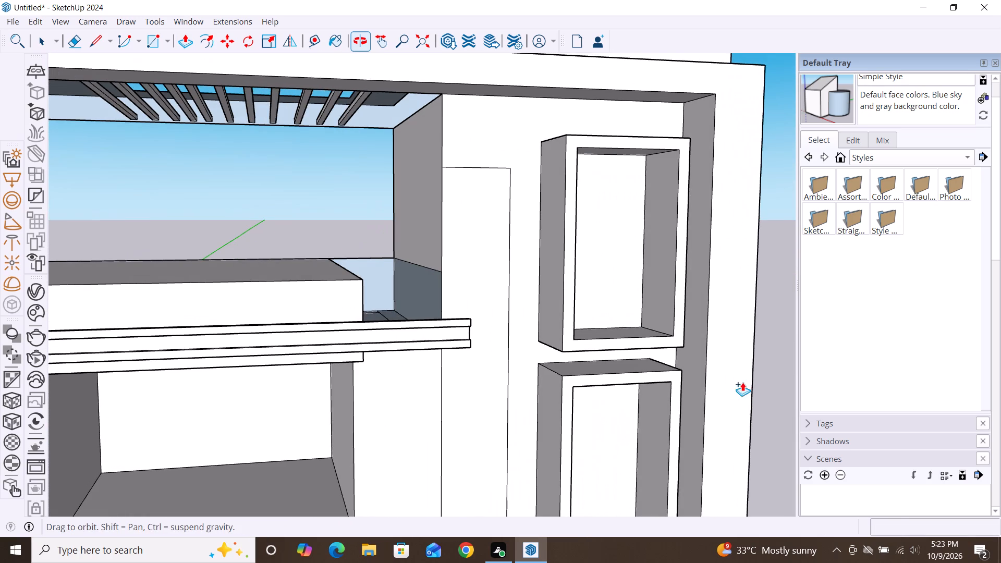
{"action": "scroll", "coordinate": [352, 295], "scroll_direction": "down", "scroll_amount": 3}
{"action": "scroll", "coordinate": [455, 367], "scroll_direction": "down", "scroll_amount": 1}
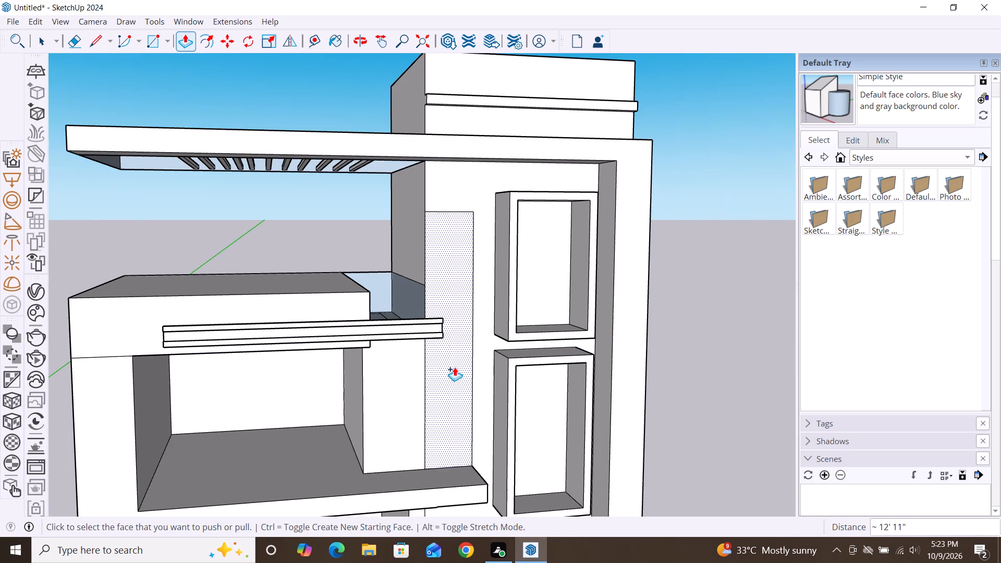
{"action": "key", "text": "space"}
{"action": "scroll", "coordinate": [417, 270], "scroll_direction": "down", "scroll_amount": 3}
{"action": "middle_click_drag", "start_coordinate": [441, 397], "coordinate": [323, 388]}
{"action": "scroll", "coordinate": [327, 359], "scroll_direction": "up", "scroll_amount": 2}
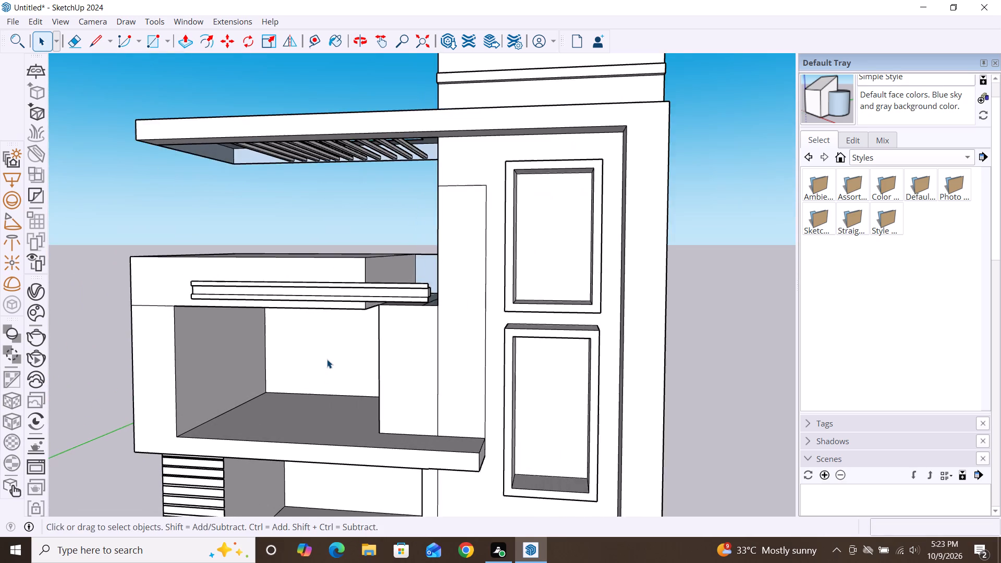
{"action": "scroll", "coordinate": [327, 359], "scroll_direction": "up", "scroll_amount": 1}
{"action": "scroll", "coordinate": [327, 359], "scroll_direction": "down", "scroll_amount": 3}
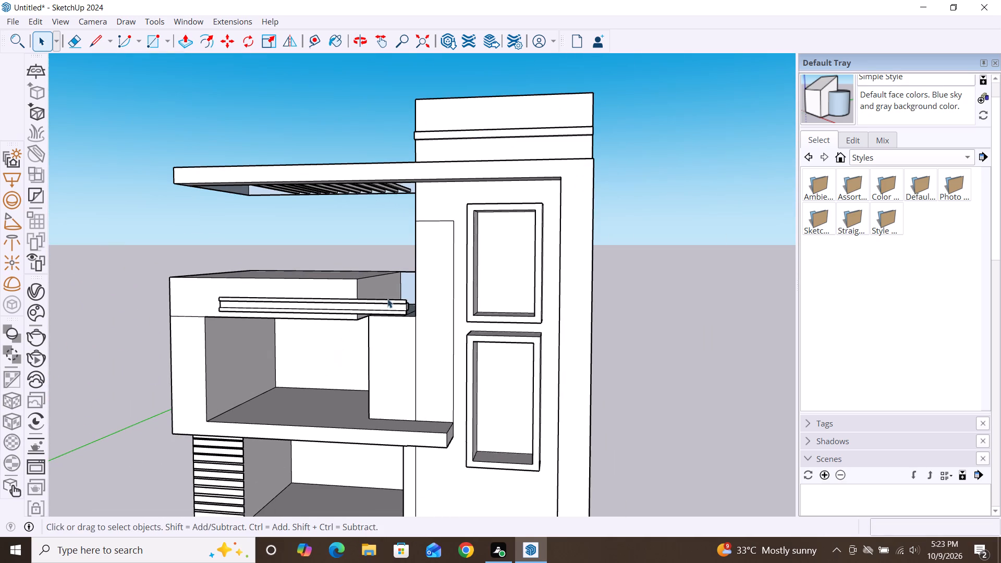
{"action": "scroll", "coordinate": [394, 289], "scroll_direction": "down", "scroll_amount": 2}
{"action": "middle_click_drag", "start_coordinate": [451, 398], "coordinate": [614, 442]}
{"action": "scroll", "coordinate": [421, 279], "scroll_direction": "up", "scroll_amount": 9}
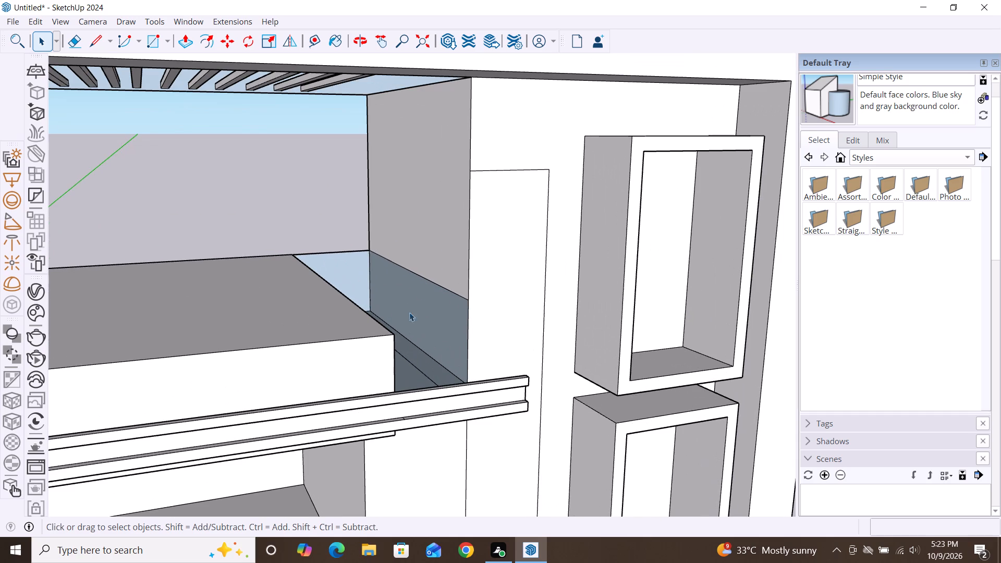
{"action": "scroll", "coordinate": [306, 370], "scroll_direction": "down", "scroll_amount": 3}
{"action": "middle_click_drag", "start_coordinate": [343, 447], "coordinate": [620, 439]}
{"action": "scroll", "coordinate": [459, 229], "scroll_direction": "down", "scroll_amount": 3}
{"action": "scroll", "coordinate": [495, 205], "scroll_direction": "down", "scroll_amount": 3}
{"action": "middle_click_drag", "start_coordinate": [364, 350], "coordinate": [458, 426]}
{"action": "scroll", "coordinate": [448, 259], "scroll_direction": "up", "scroll_amount": 9}
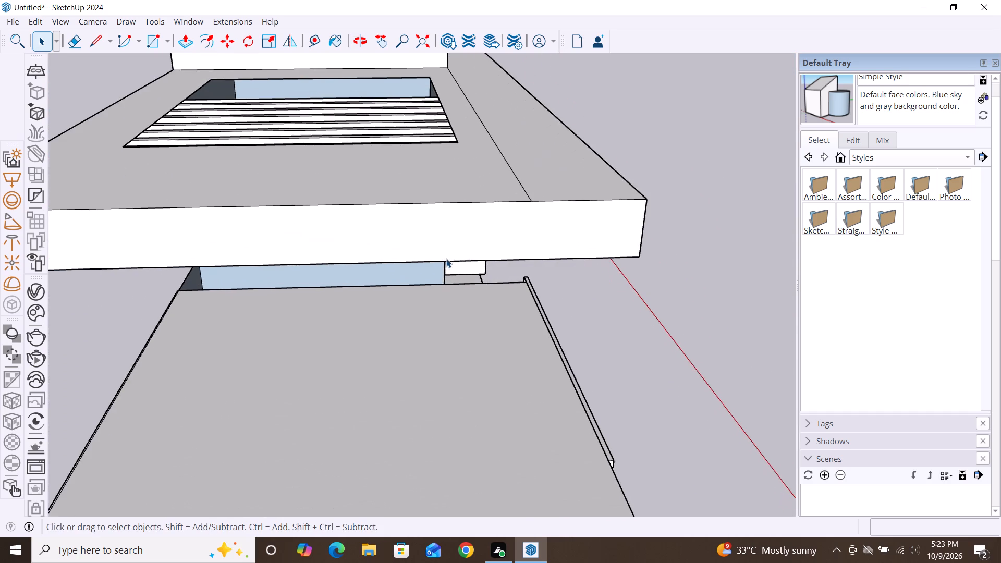
{"action": "scroll", "coordinate": [602, 311], "scroll_direction": "down", "scroll_amount": 4}
{"action": "middle_click_drag", "start_coordinate": [542, 470], "coordinate": [311, 414]}
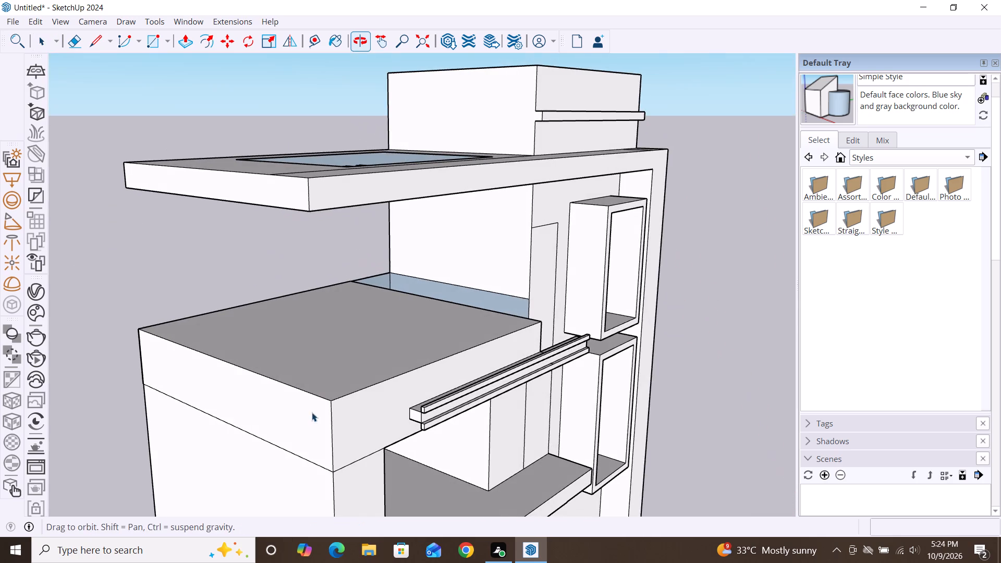
{"action": "middle_click_drag", "start_coordinate": [574, 345], "coordinate": [423, 359]}
{"action": "scroll", "coordinate": [507, 321], "scroll_direction": "up", "scroll_amount": 5}
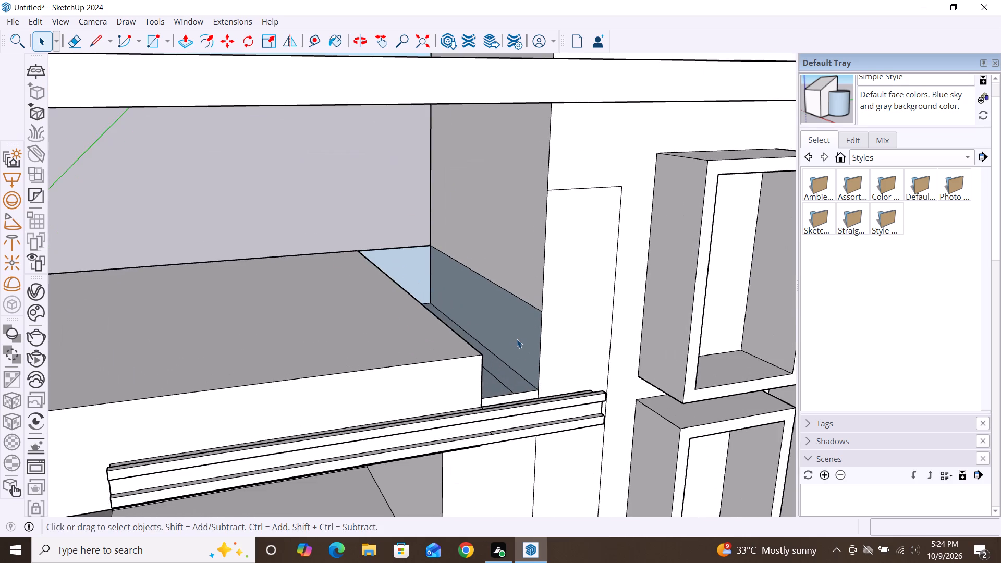
{"action": "scroll", "coordinate": [517, 339], "scroll_direction": "up", "scroll_amount": 2}
{"action": "key", "text": "r"}
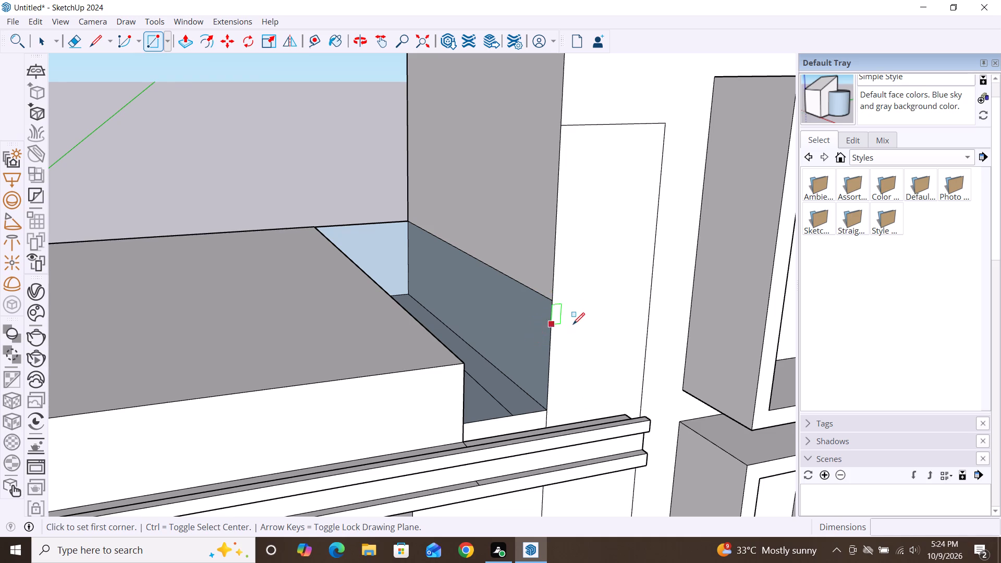
{"action": "key", "text": "space"}
{"action": "scroll", "coordinate": [606, 271], "scroll_direction": "down", "scroll_amount": 7}
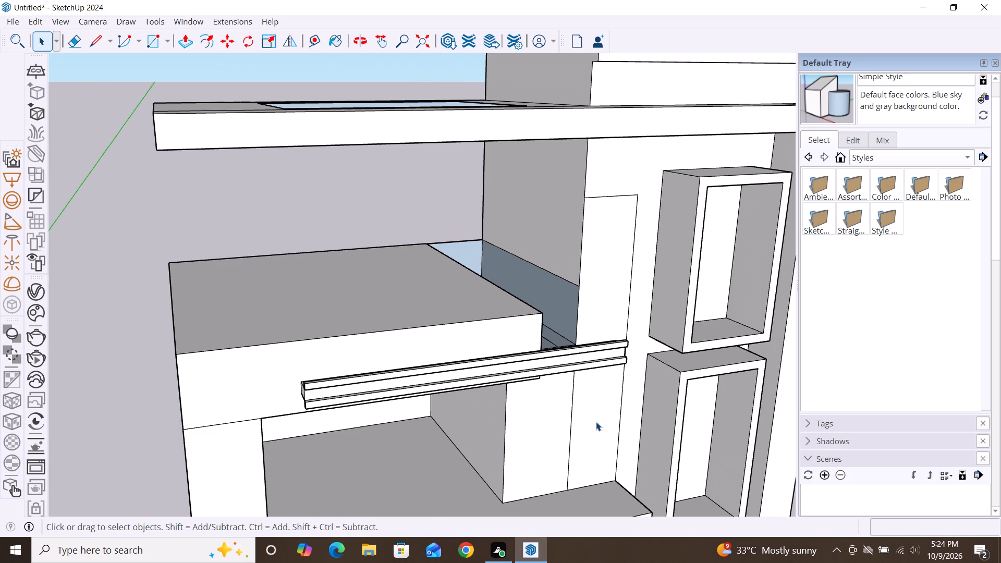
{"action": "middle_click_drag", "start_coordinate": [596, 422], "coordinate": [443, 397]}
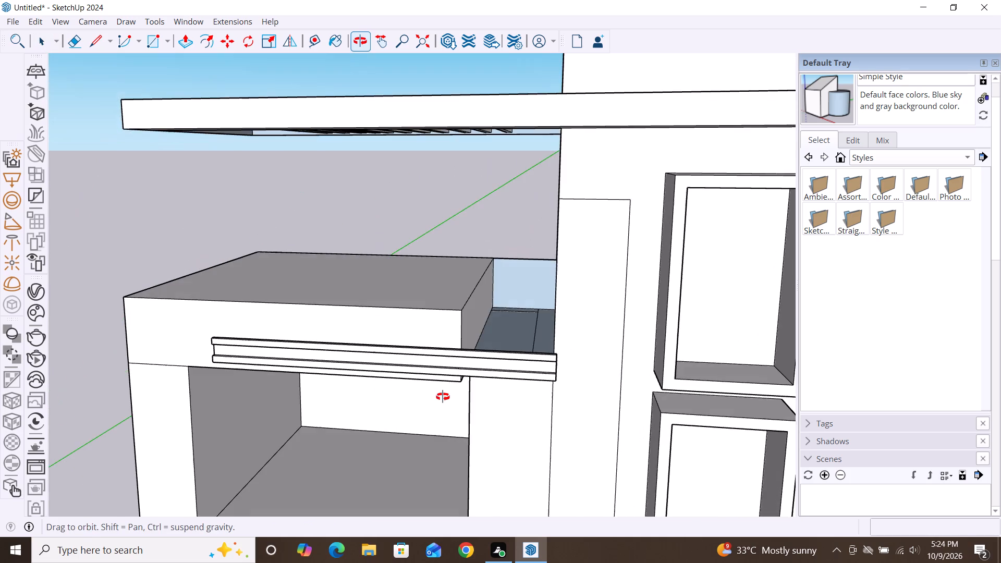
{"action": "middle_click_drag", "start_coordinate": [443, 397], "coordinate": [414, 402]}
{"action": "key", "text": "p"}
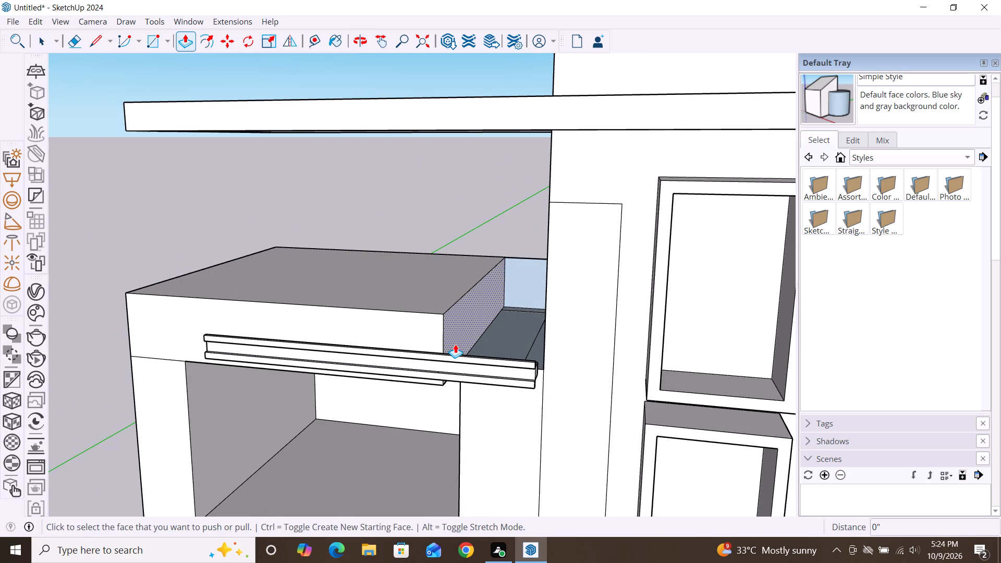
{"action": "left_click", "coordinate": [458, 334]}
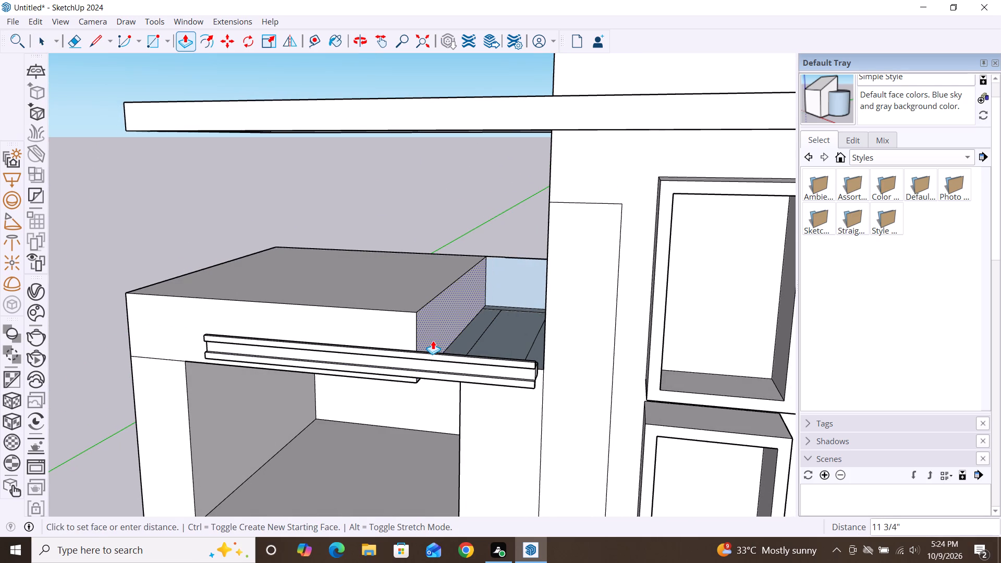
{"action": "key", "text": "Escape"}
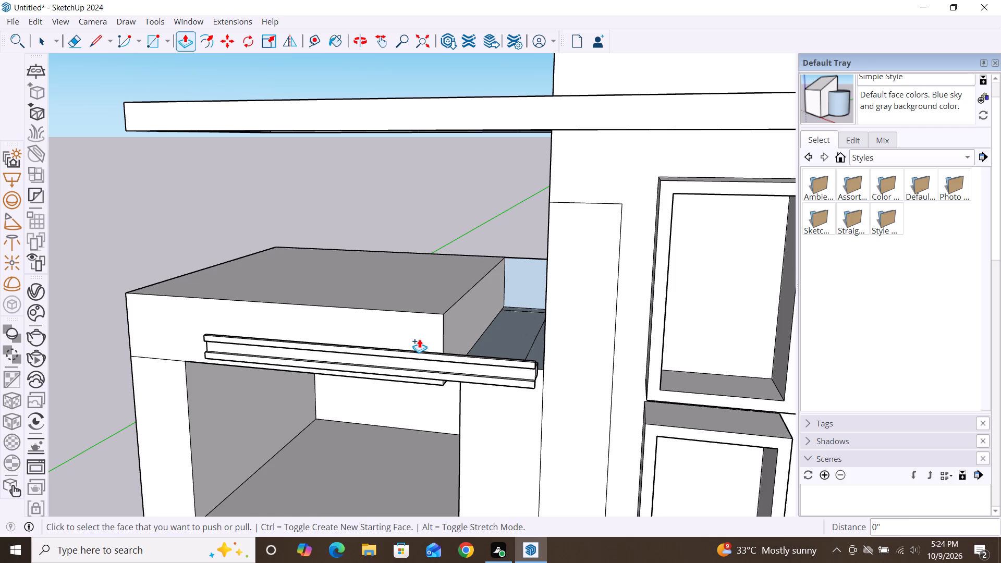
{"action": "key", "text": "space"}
Push the upper-floor block's end face facing the tower inward about 1' 1" to widen the gap.
{"action": "middle_click_drag", "start_coordinate": [451, 461], "coordinate": [457, 278], "text": "alt"}
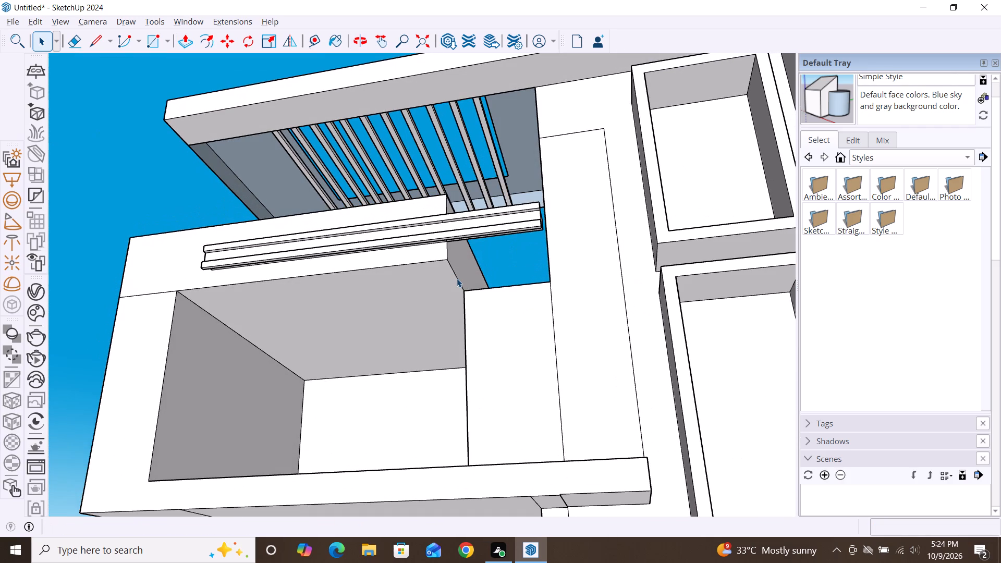
{"action": "key", "text": "p"}
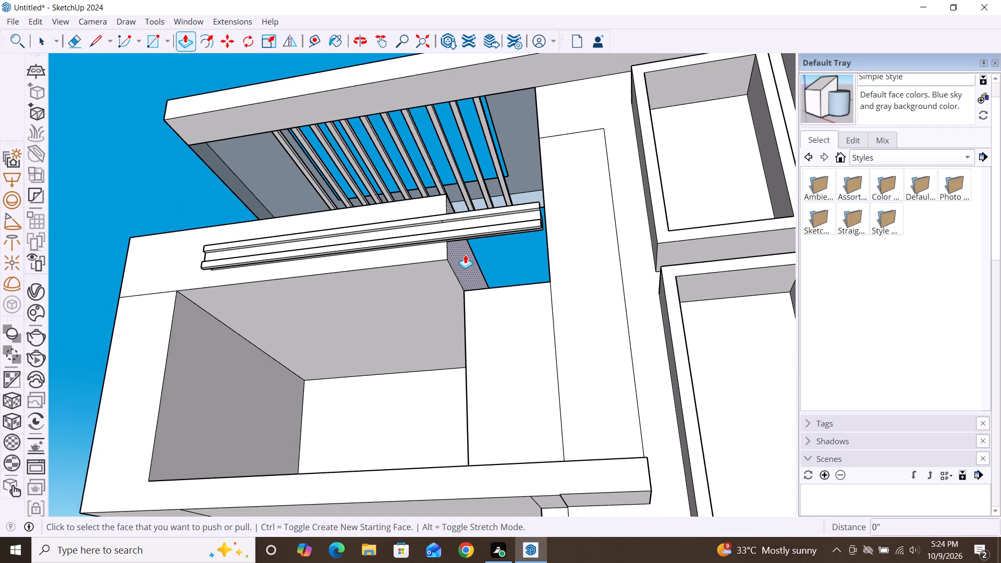
{"action": "left_click", "coordinate": [465, 254]}
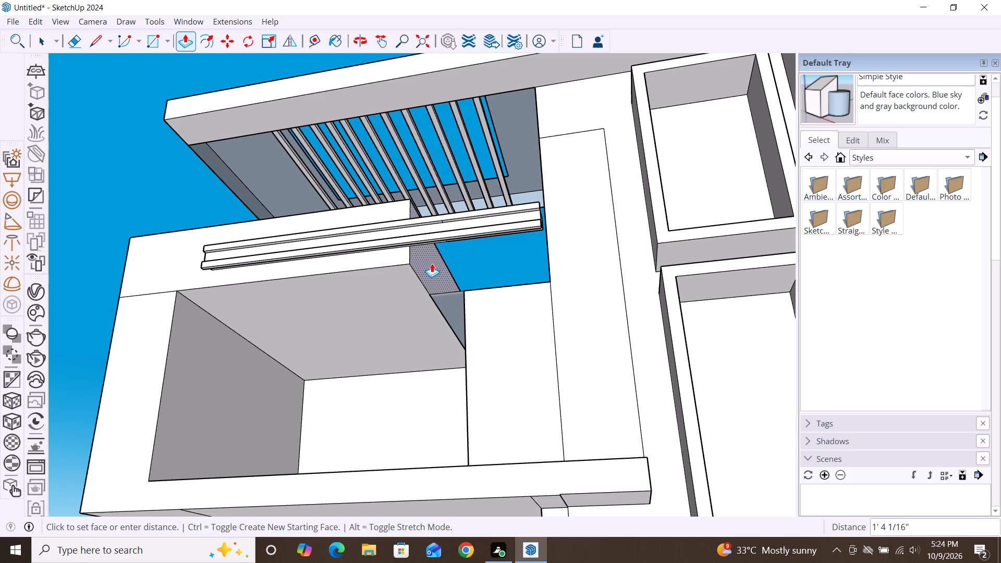
{"action": "left_click", "coordinate": [438, 260]}
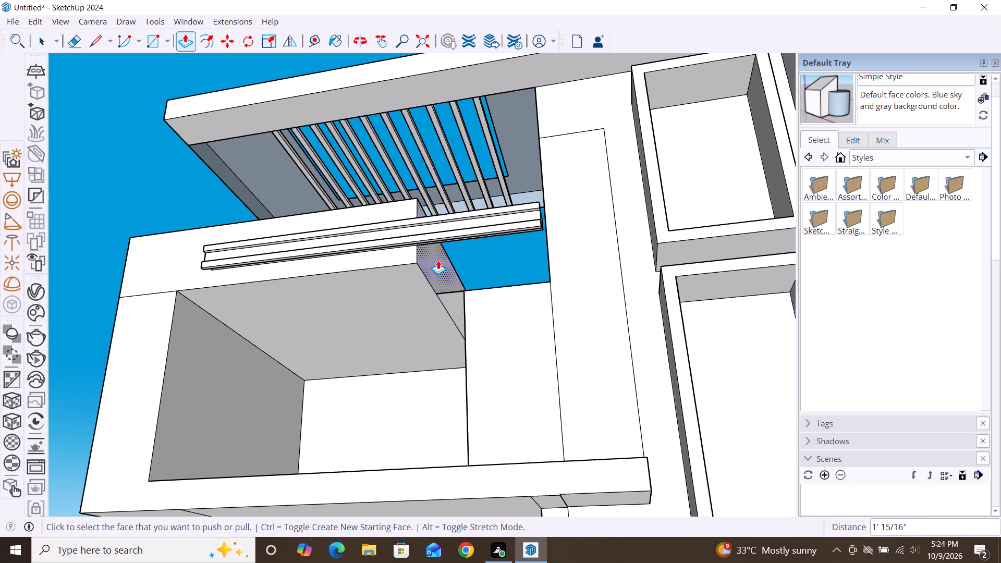
{"action": "key", "text": "space"}
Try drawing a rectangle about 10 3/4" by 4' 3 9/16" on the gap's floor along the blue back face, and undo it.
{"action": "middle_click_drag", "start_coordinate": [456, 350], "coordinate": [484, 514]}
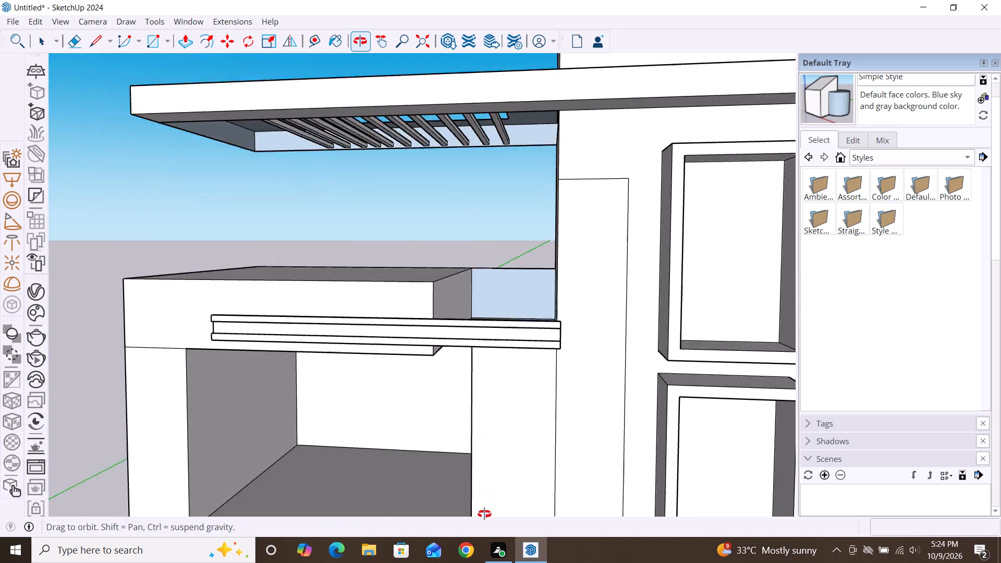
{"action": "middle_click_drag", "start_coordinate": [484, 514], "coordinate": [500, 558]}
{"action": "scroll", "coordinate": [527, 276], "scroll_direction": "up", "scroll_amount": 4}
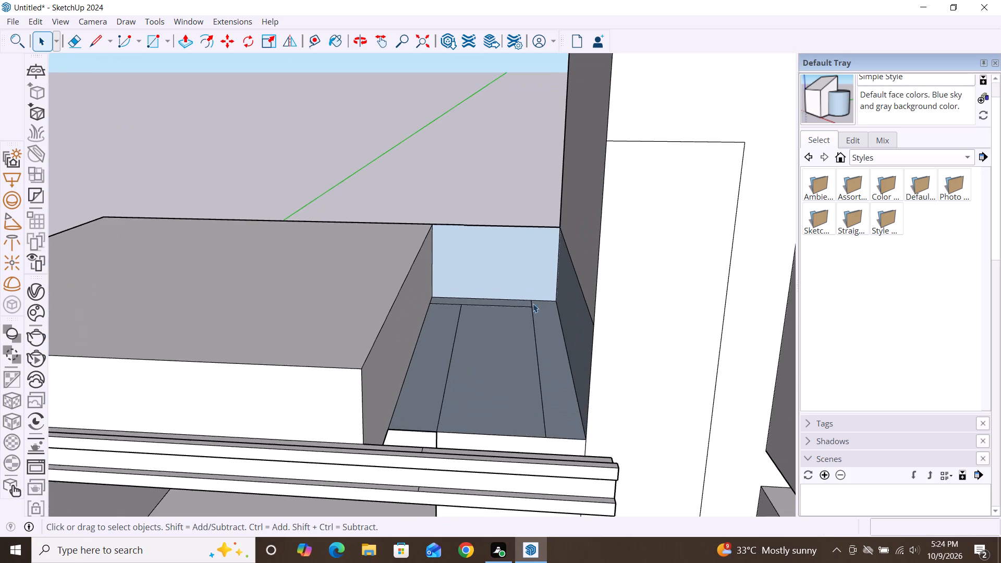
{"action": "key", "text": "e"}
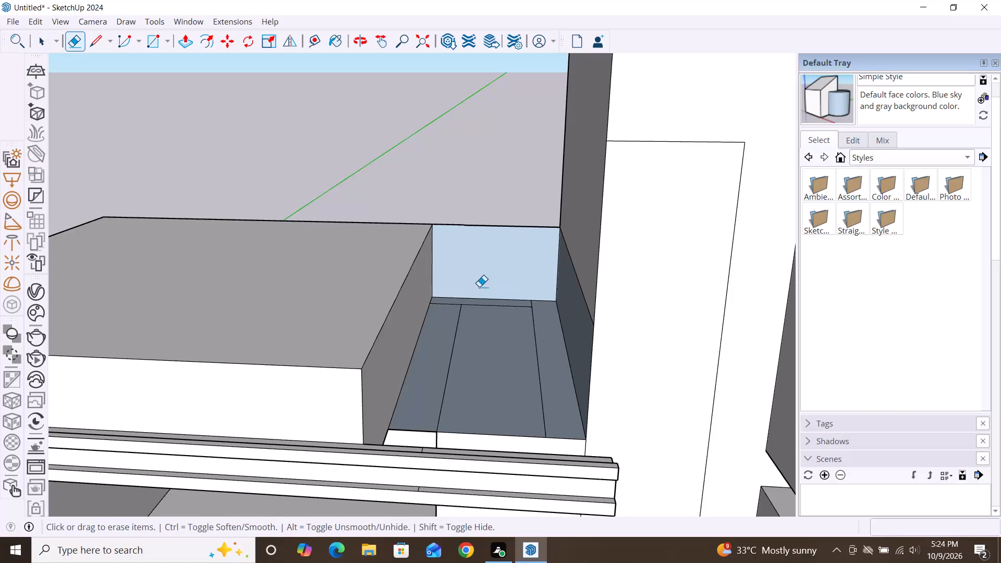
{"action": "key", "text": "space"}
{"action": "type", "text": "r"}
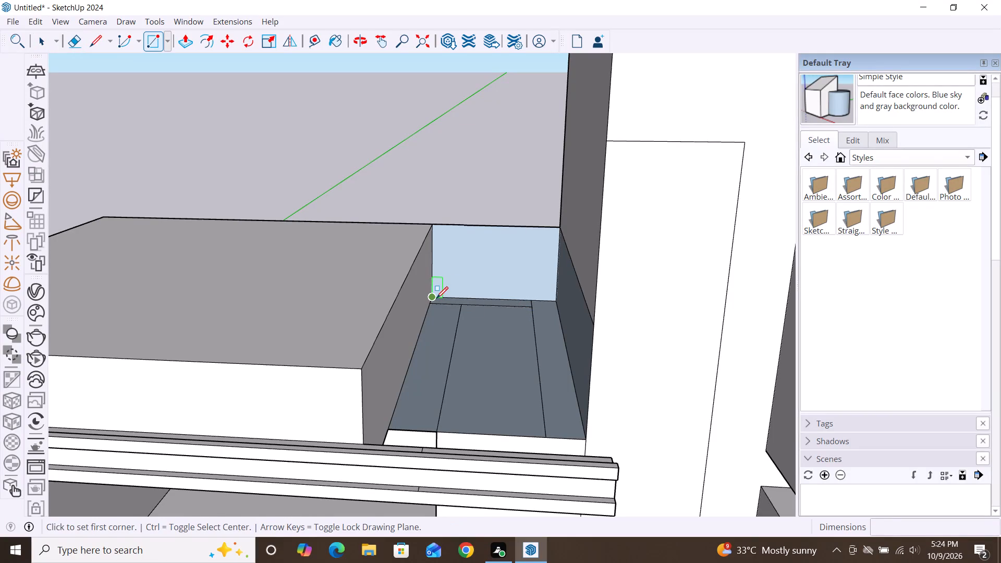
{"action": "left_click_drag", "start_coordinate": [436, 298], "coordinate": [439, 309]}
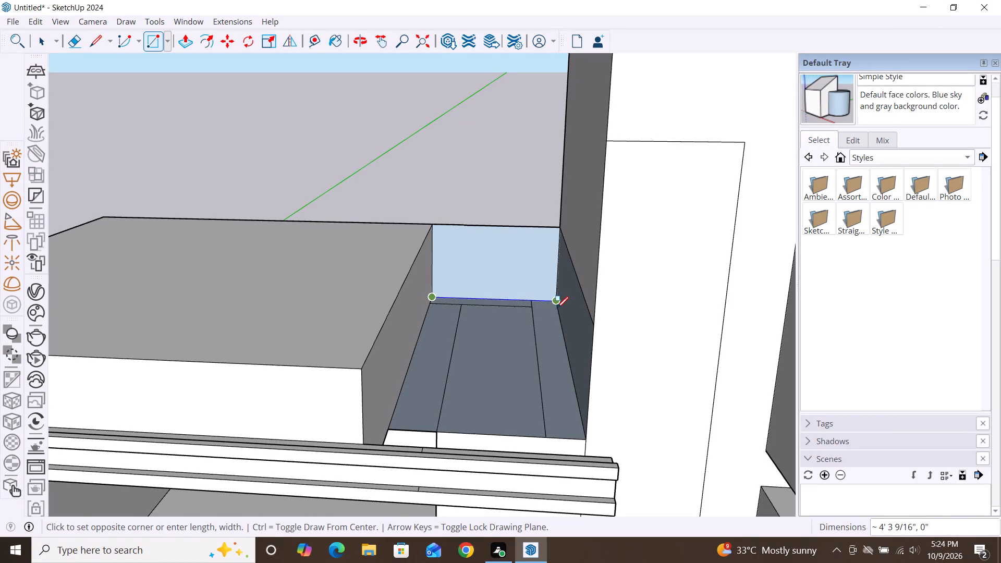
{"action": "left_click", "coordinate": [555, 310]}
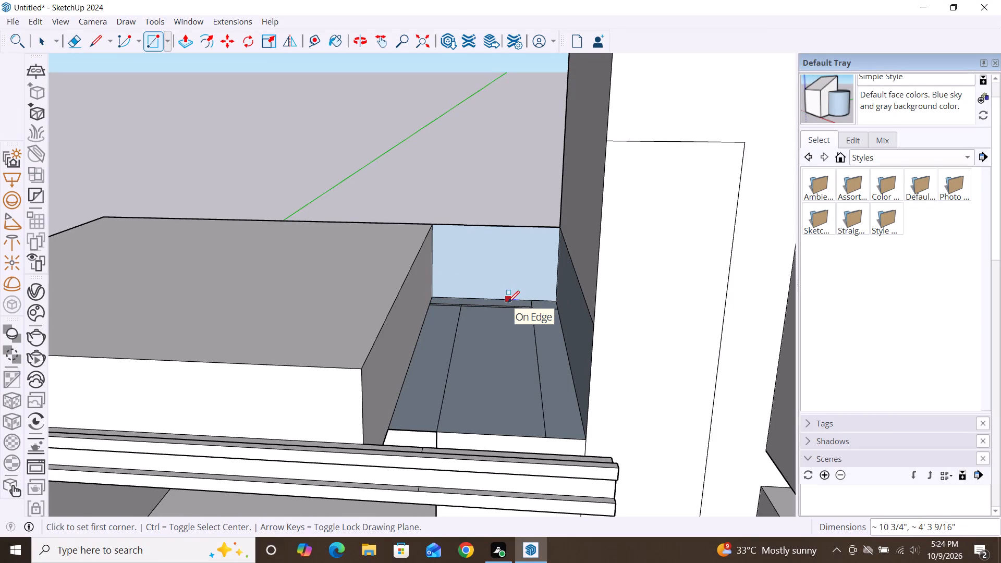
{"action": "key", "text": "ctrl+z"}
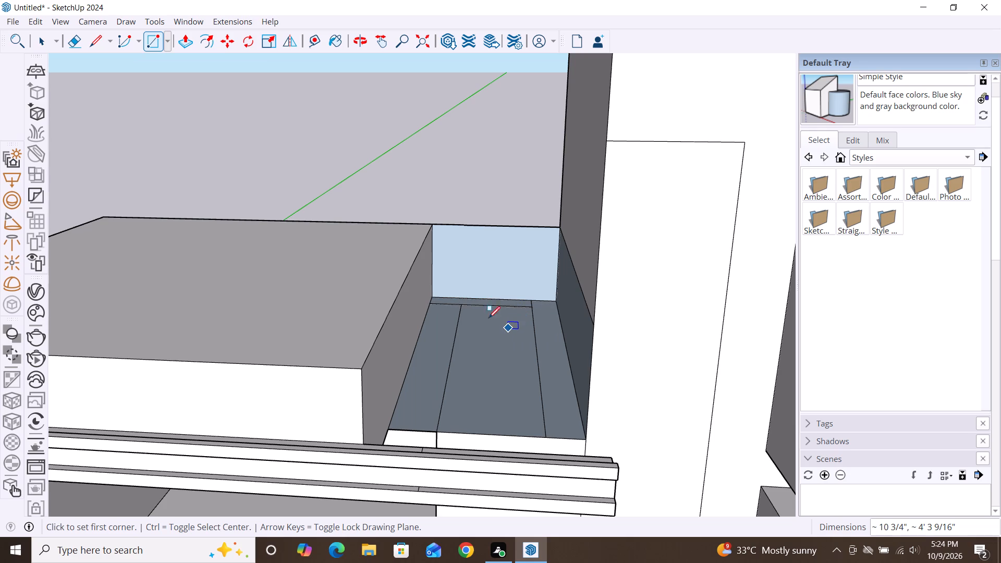
Draw a thin rectangular strip about 4' 3 9/16" long along the bottom edge of the blue back face in the gap.
{"action": "left_click", "coordinate": [434, 297]}
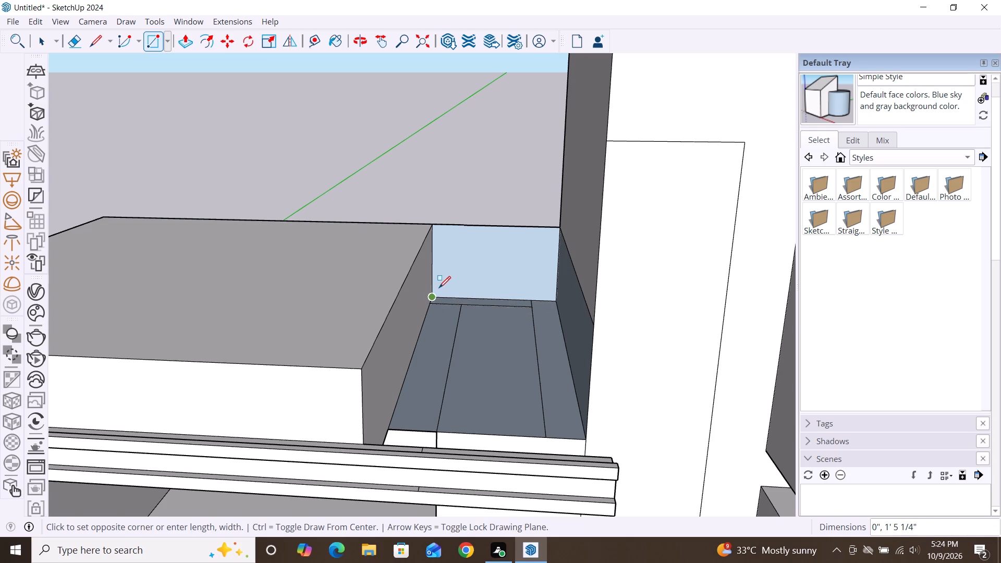
{"action": "left_click", "coordinate": [434, 288]}
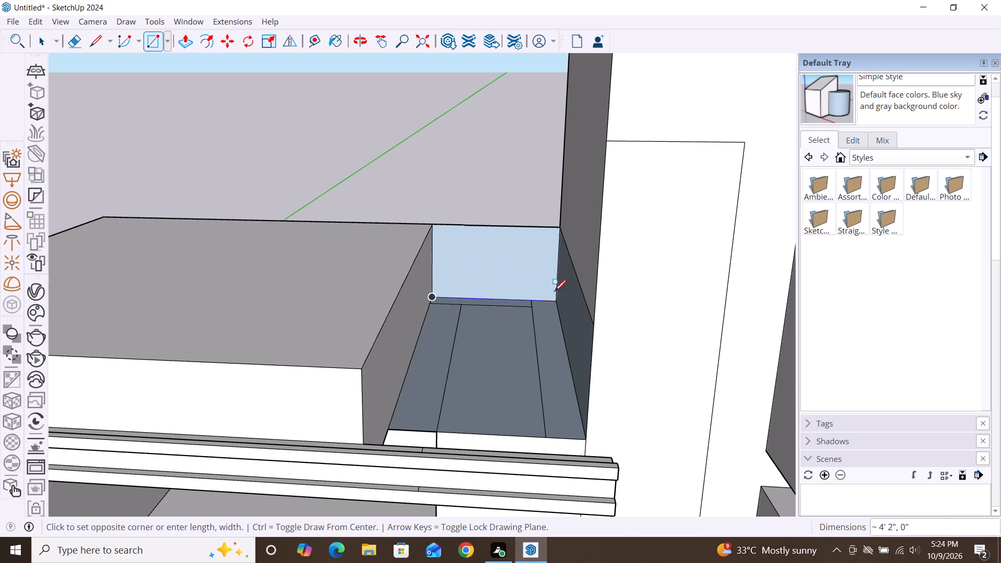
{"action": "scroll", "coordinate": [556, 291], "scroll_direction": "up", "scroll_amount": 9}
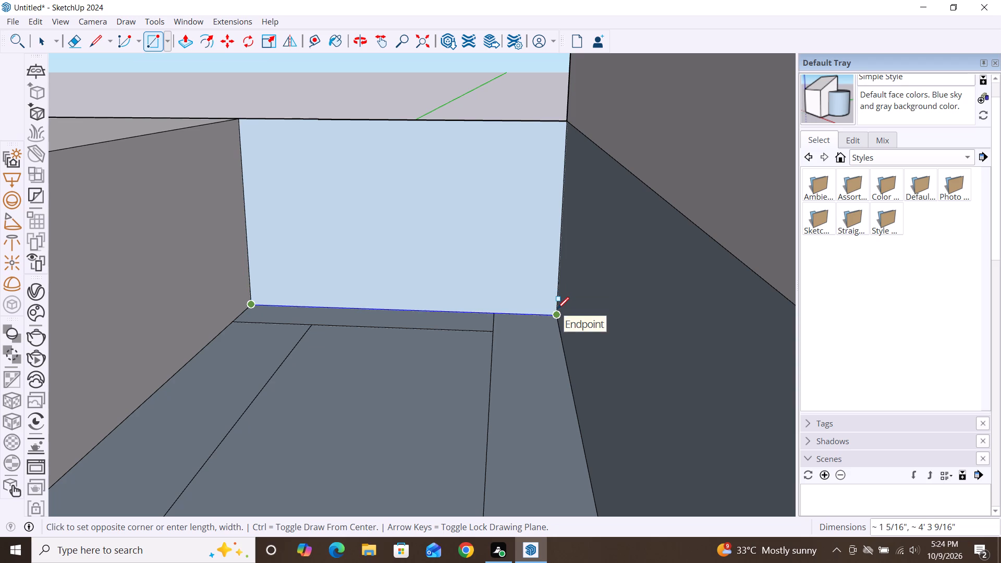
{"action": "left_click", "coordinate": [556, 304]}
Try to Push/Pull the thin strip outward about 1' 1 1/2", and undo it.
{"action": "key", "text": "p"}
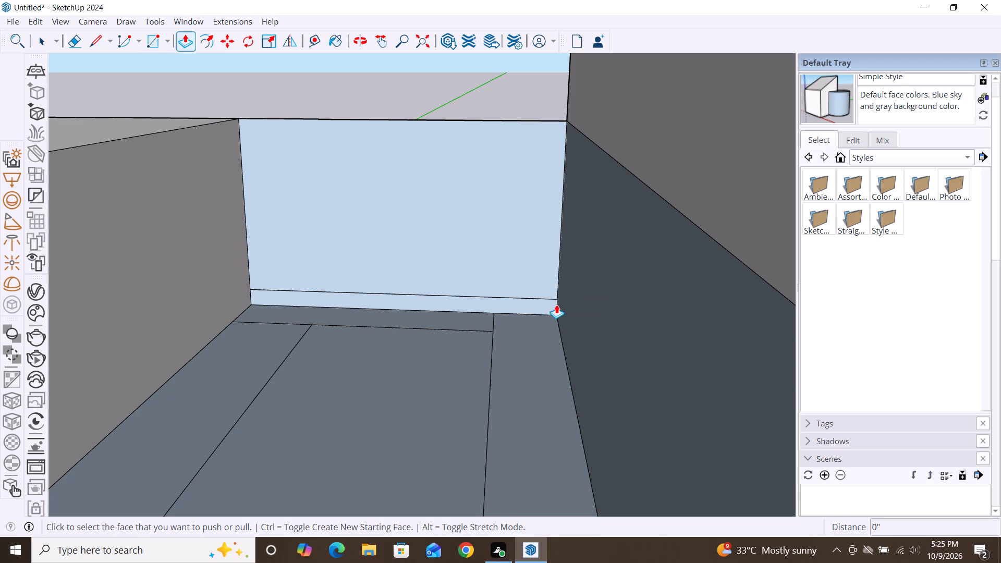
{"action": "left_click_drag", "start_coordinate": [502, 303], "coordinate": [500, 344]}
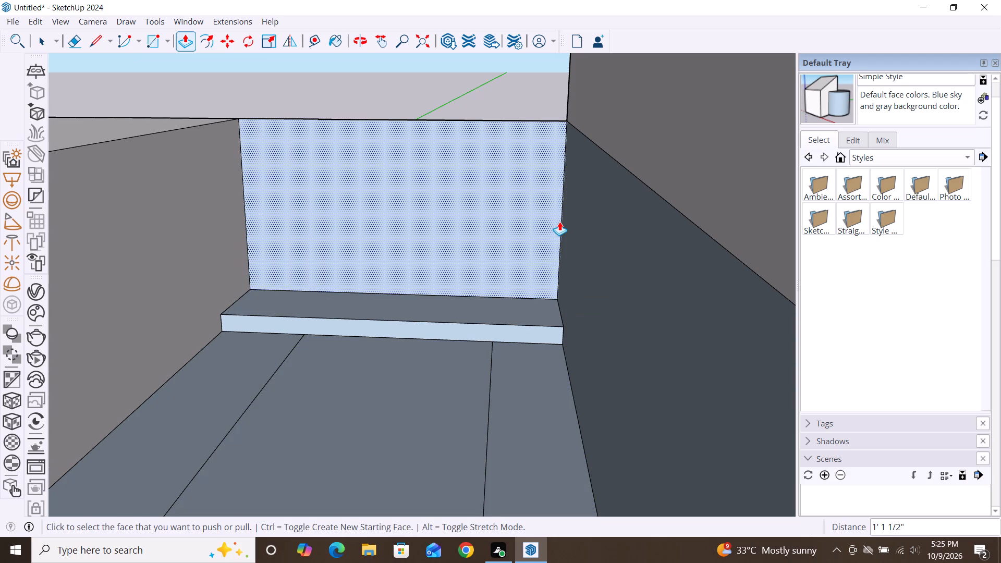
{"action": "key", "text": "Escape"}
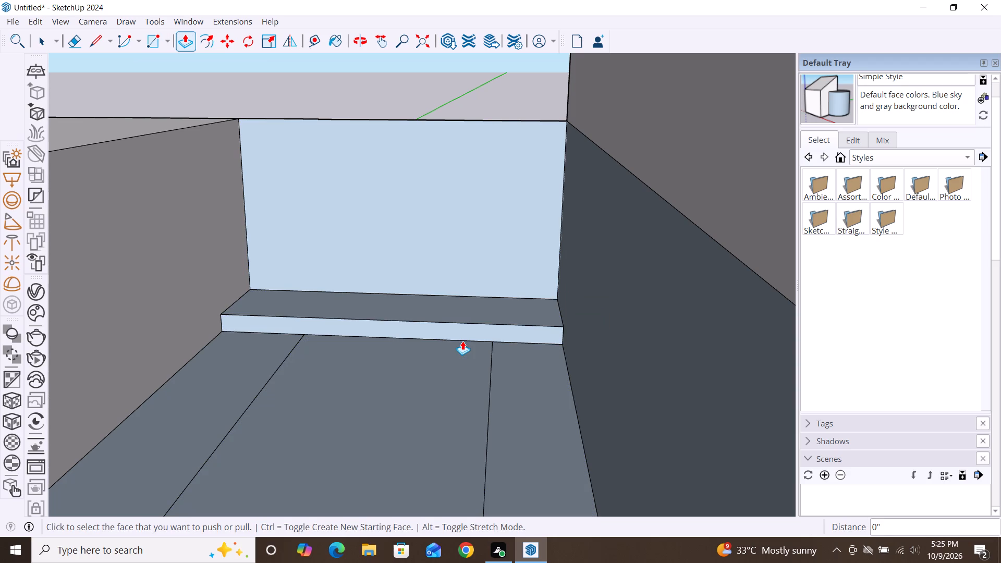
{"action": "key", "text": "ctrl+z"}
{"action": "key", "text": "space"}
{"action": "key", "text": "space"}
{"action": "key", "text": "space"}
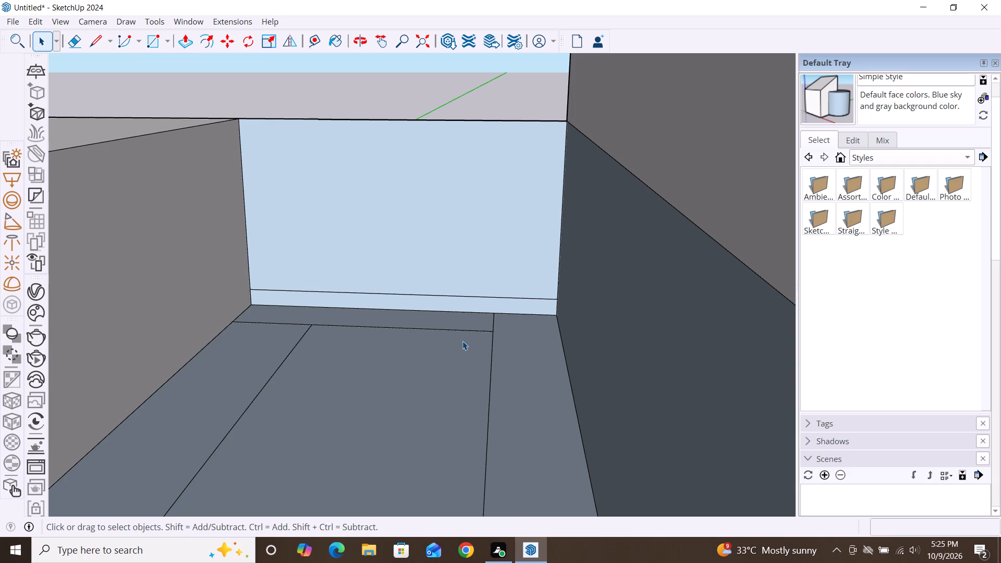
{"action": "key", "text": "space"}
Push/Pull the thin strip forward 10' to the gap's front edge, forming a slab between the upper-floor block and the tower.
{"action": "type", "text": "p"}
{"action": "left_click", "coordinate": [480, 308]}
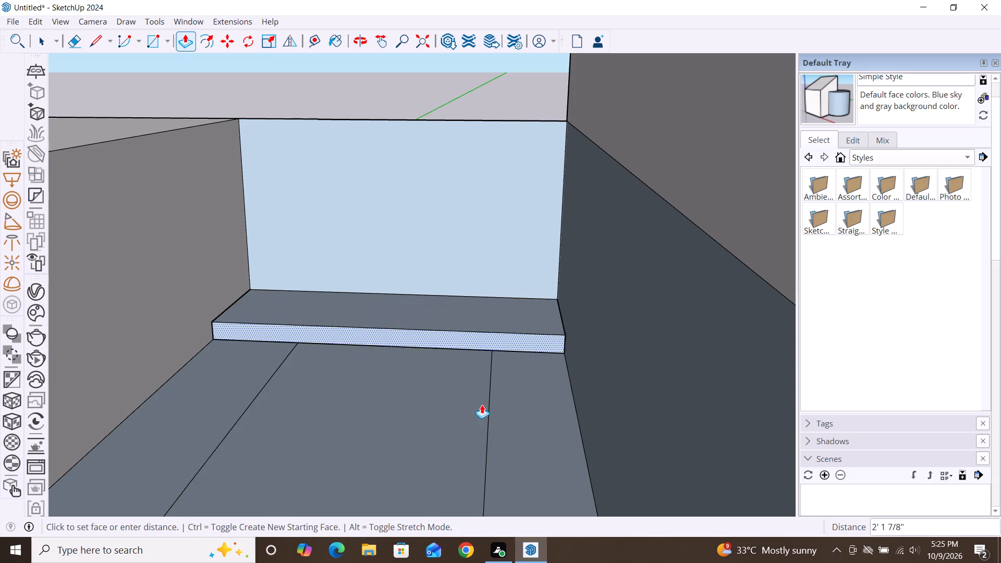
{"action": "scroll", "coordinate": [541, 277], "scroll_direction": "down", "scroll_amount": 3}
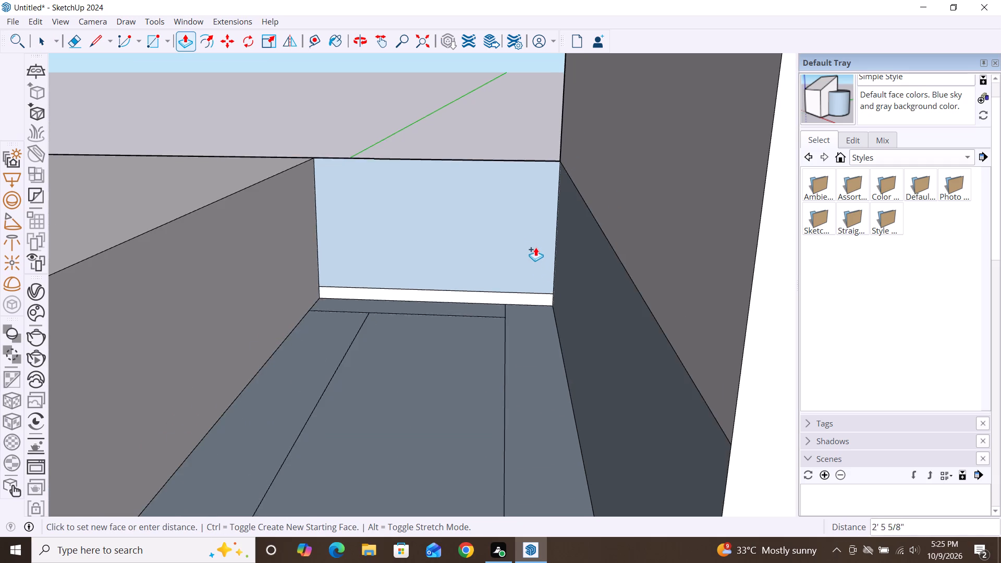
{"action": "scroll", "coordinate": [533, 235], "scroll_direction": "down", "scroll_amount": 6}
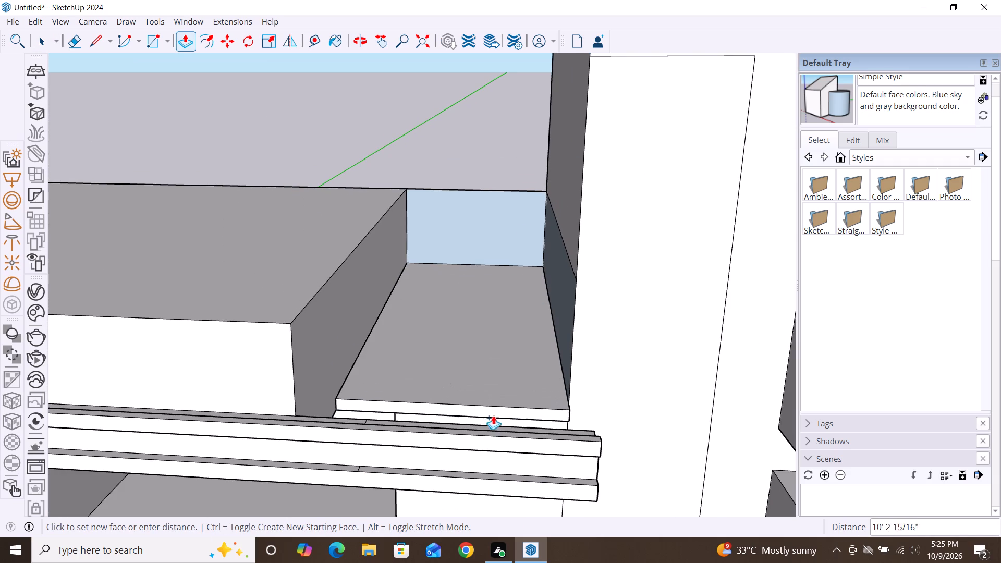
{"action": "scroll", "coordinate": [506, 384], "scroll_direction": "down", "scroll_amount": 2}
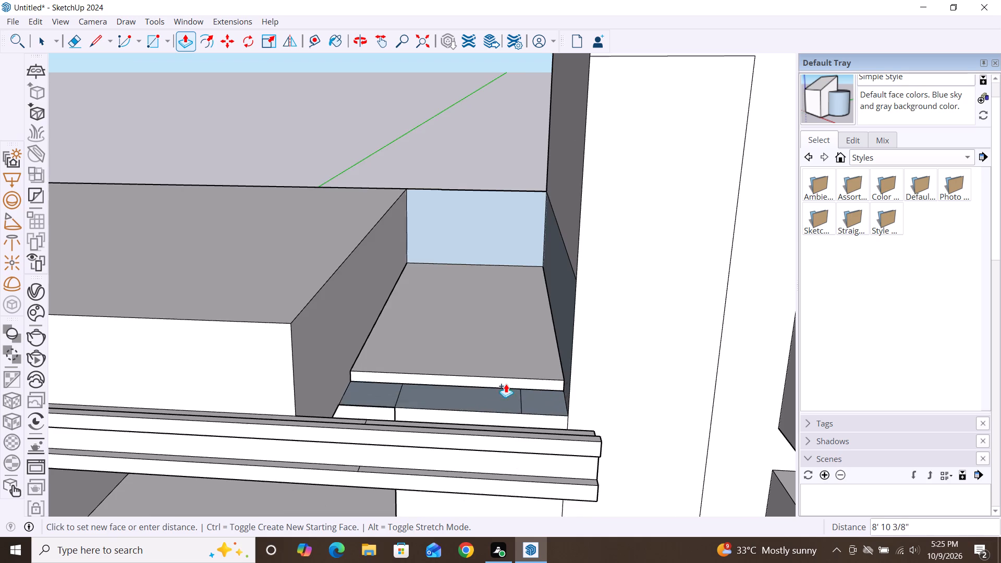
{"action": "scroll", "coordinate": [506, 384], "scroll_direction": "down", "scroll_amount": 4}
{"action": "middle_click_drag", "start_coordinate": [504, 470], "coordinate": [516, 220]}
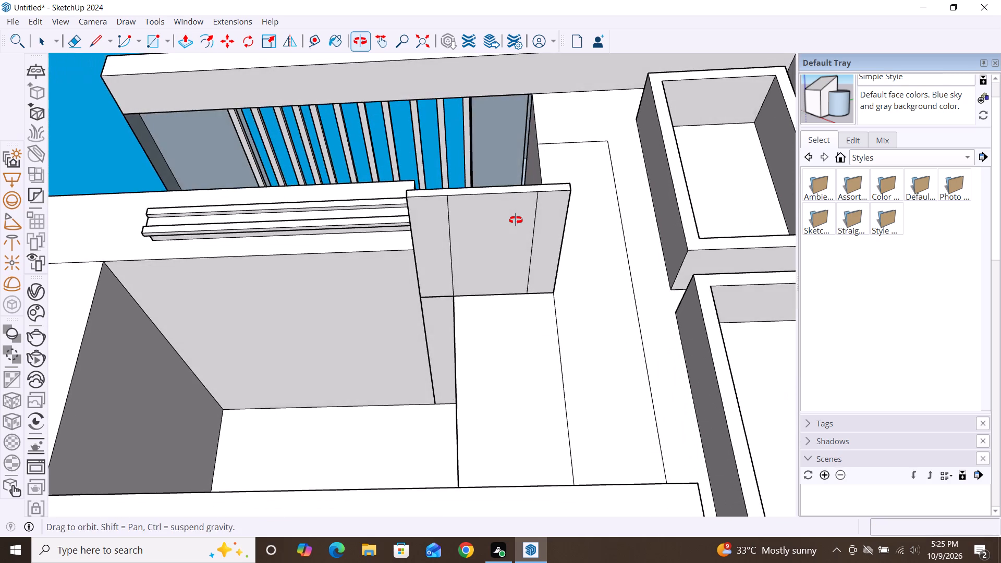
{"action": "middle_click_drag", "start_coordinate": [516, 220], "coordinate": [513, 220]}
{"action": "left_click", "coordinate": [551, 288]}
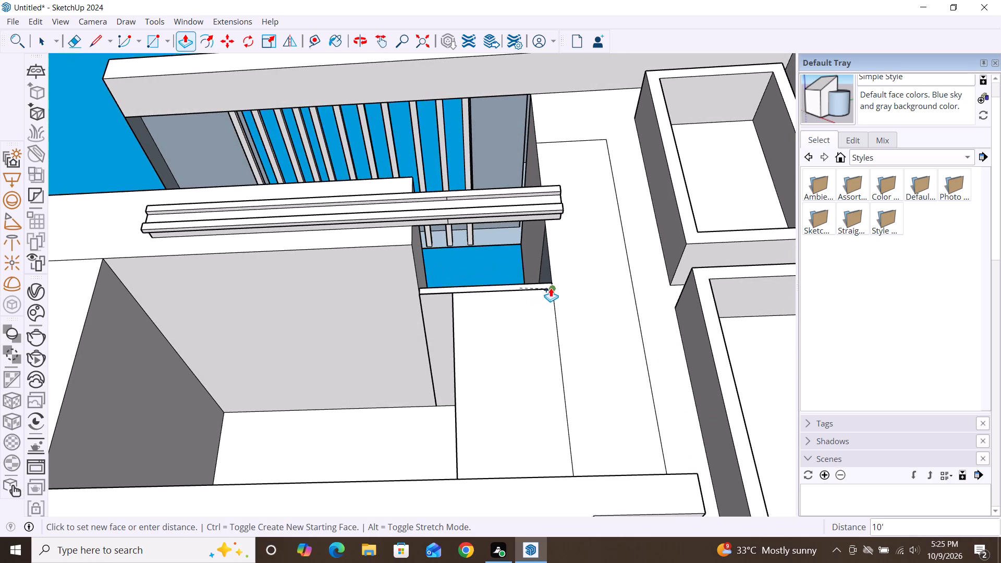
{"action": "key", "text": "space"}
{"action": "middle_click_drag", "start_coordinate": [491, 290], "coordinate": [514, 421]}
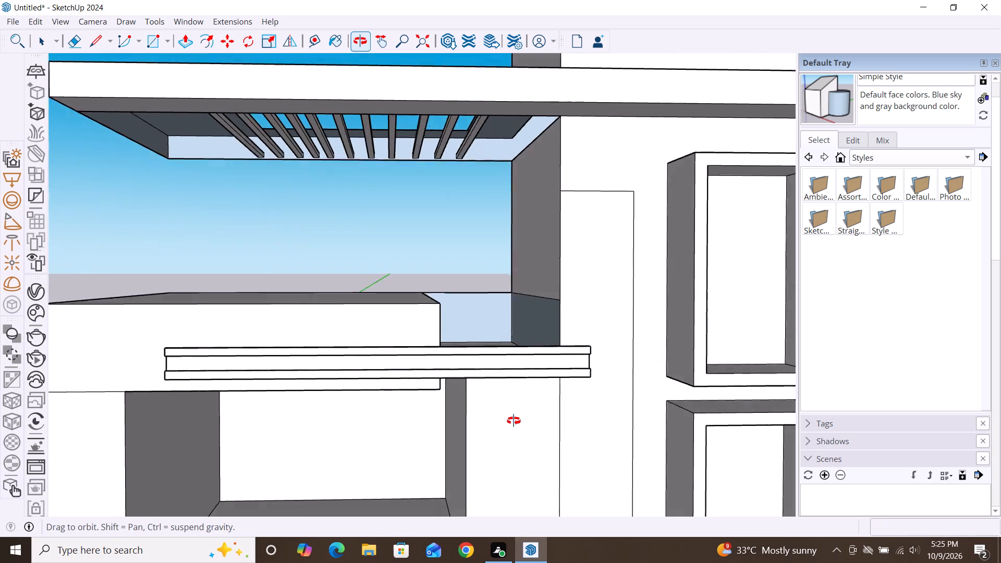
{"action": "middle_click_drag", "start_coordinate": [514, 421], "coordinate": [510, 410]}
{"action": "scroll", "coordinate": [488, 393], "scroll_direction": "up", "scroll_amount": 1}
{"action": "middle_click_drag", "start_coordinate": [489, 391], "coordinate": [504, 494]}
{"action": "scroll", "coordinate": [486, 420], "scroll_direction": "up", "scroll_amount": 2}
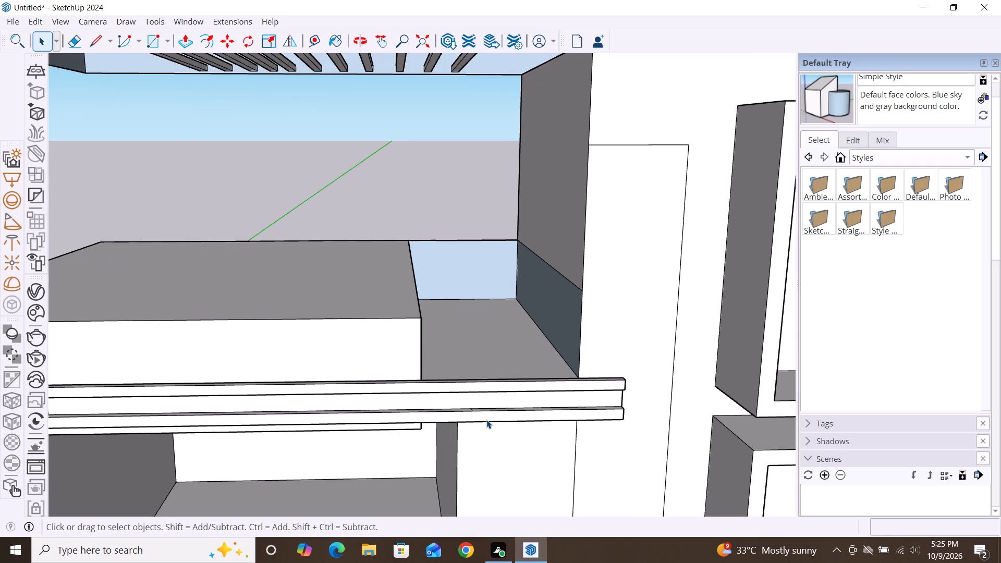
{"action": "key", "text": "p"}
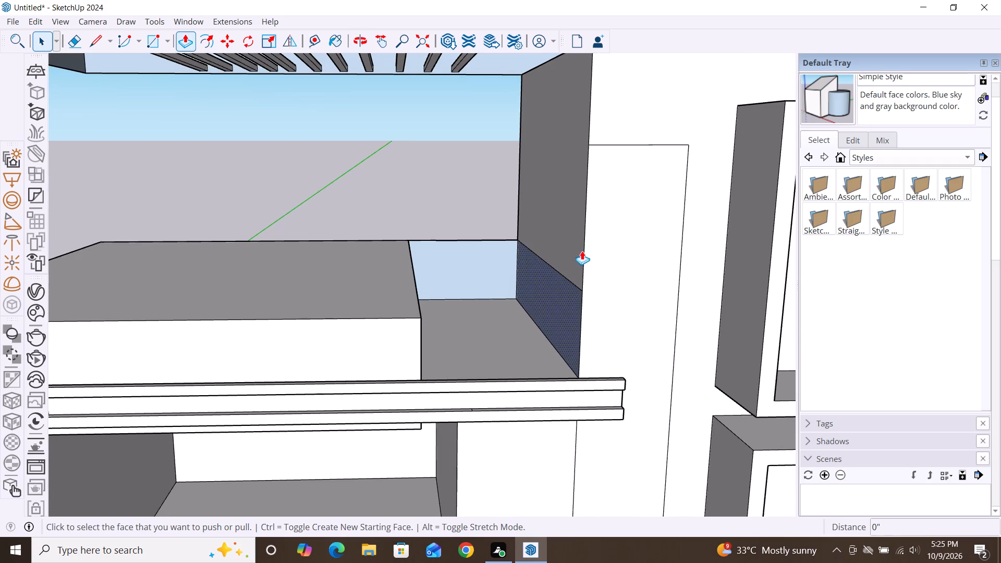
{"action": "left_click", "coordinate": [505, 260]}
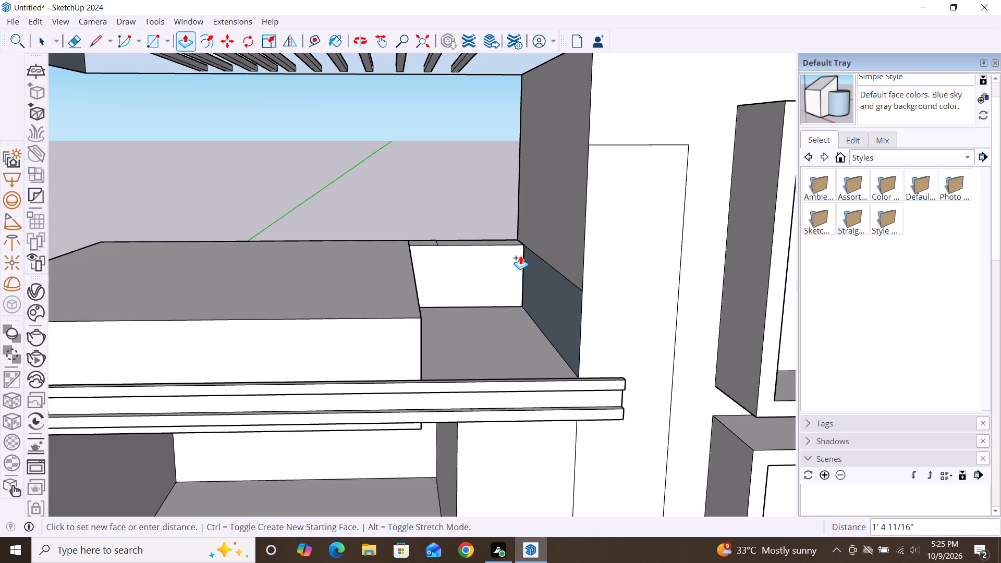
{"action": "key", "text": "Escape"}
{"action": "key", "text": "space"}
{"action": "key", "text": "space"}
Push/Pull the blue back face above the new slab slightly forward into the gap to form a thin back wall.
{"action": "type", "text": "p"}
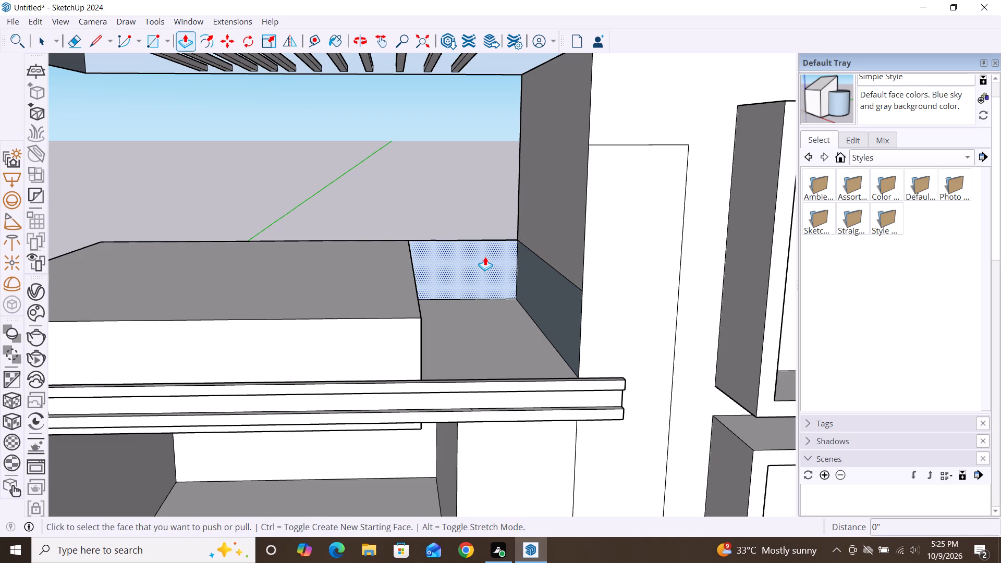
{"action": "left_click", "coordinate": [485, 256]}
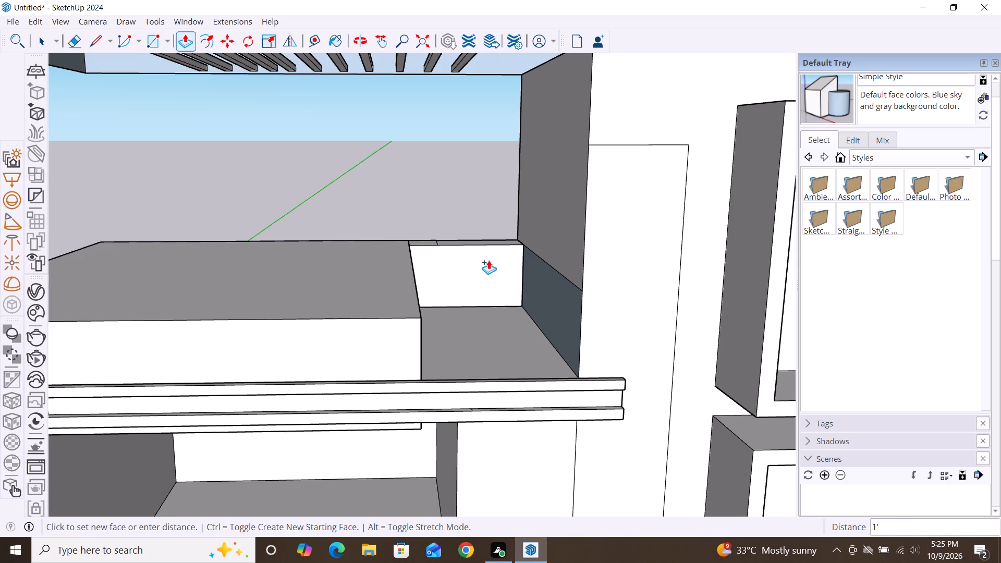
{"action": "left_click", "coordinate": [489, 258]}
{"action": "key", "text": "space"}
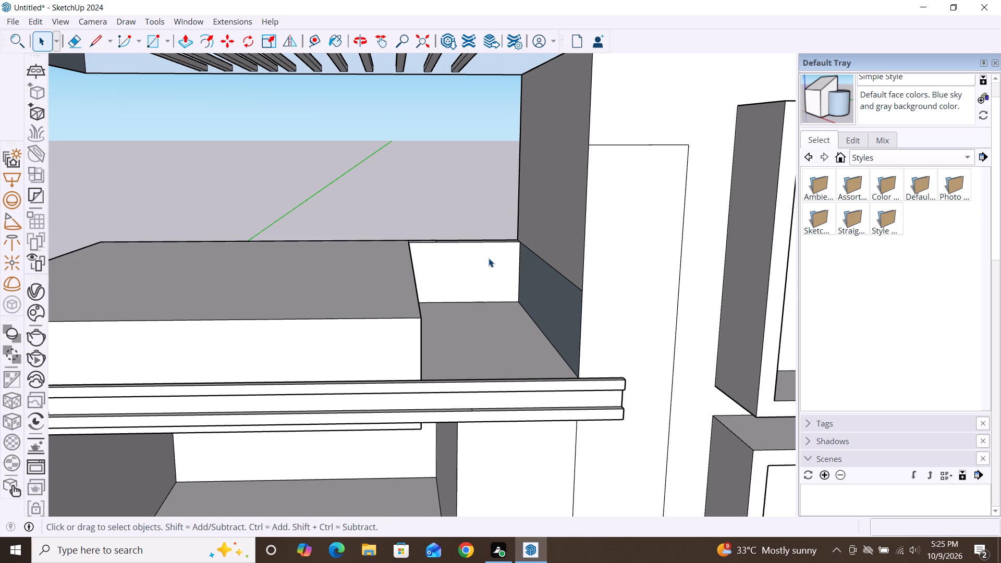
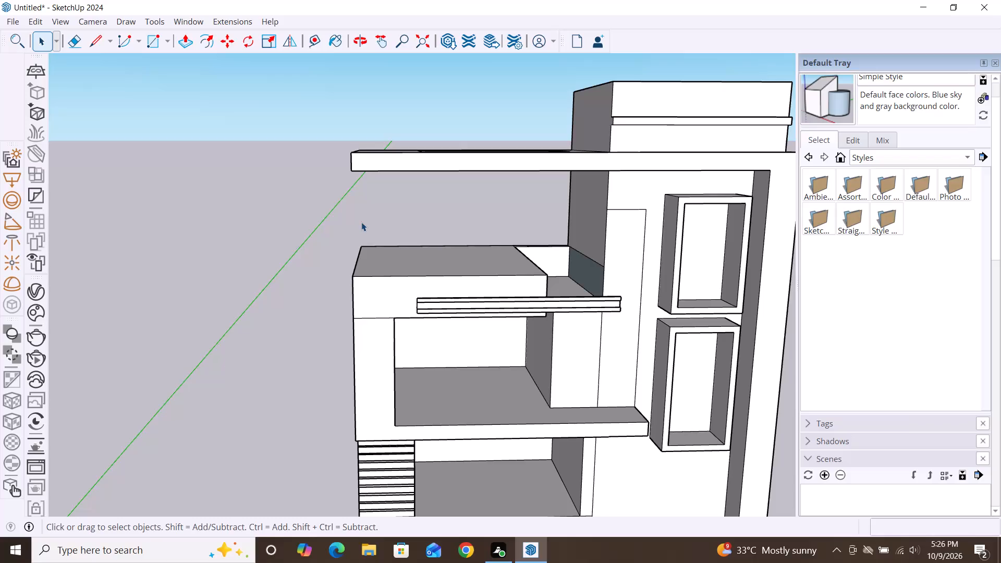
Examine the new slab and thin back wall in the gap between the upper-floor block and the tower.
{"action": "scroll", "coordinate": [468, 250], "scroll_direction": "down", "scroll_amount": 3}
{"action": "scroll", "coordinate": [498, 311], "scroll_direction": "up", "scroll_amount": 6}
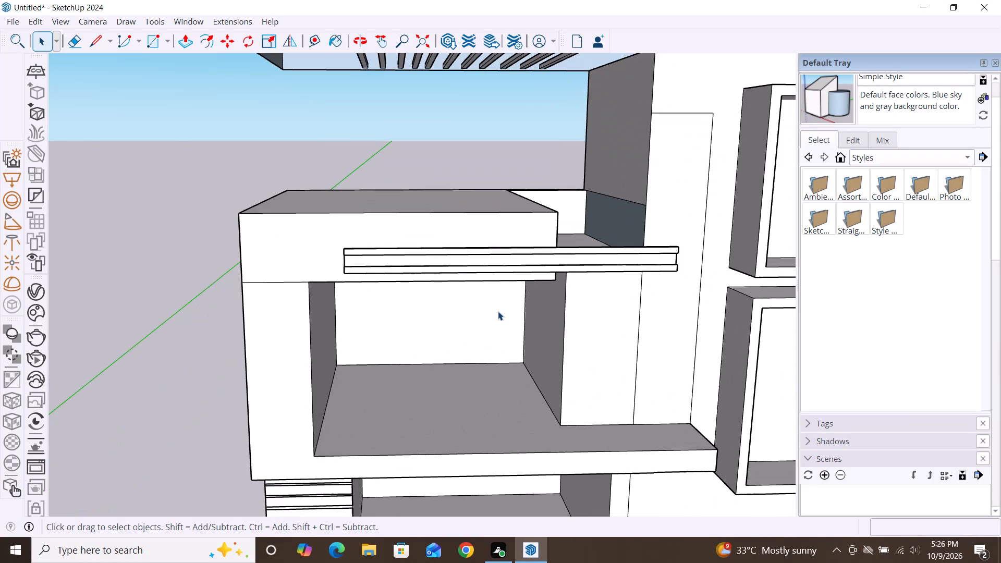
{"action": "scroll", "coordinate": [498, 311], "scroll_direction": "up", "scroll_amount": 3}
{"action": "scroll", "coordinate": [498, 311], "scroll_direction": "down", "scroll_amount": 2}
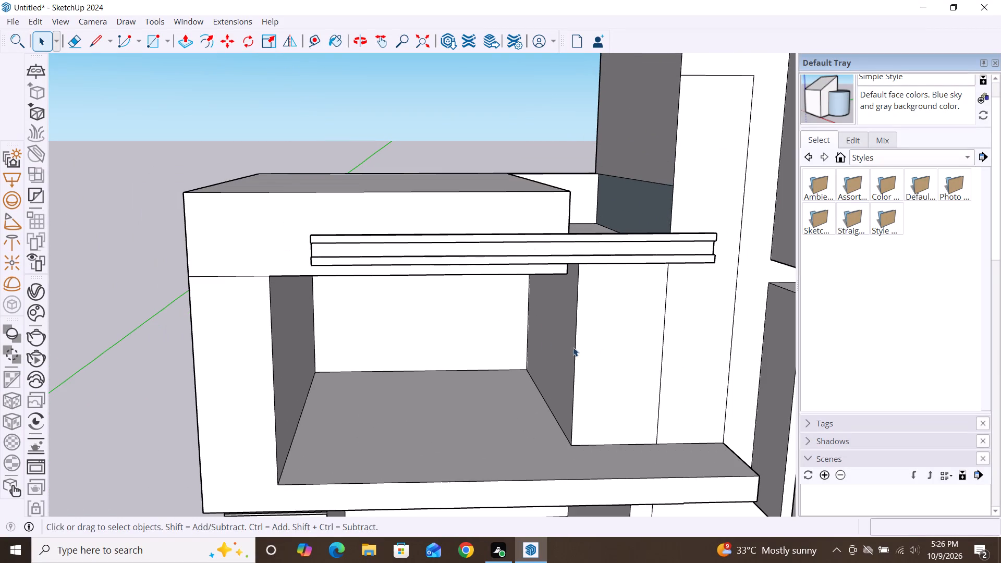
{"action": "scroll", "coordinate": [699, 325], "scroll_direction": "down", "scroll_amount": 2}
{"action": "middle_click_drag", "start_coordinate": [650, 380], "coordinate": [548, 383]}
{"action": "scroll", "coordinate": [580, 331], "scroll_direction": "down", "scroll_amount": 2}
{"action": "middle_click_drag", "start_coordinate": [589, 374], "coordinate": [650, 374]}
{"action": "scroll", "coordinate": [613, 281], "scroll_direction": "up", "scroll_amount": 4}
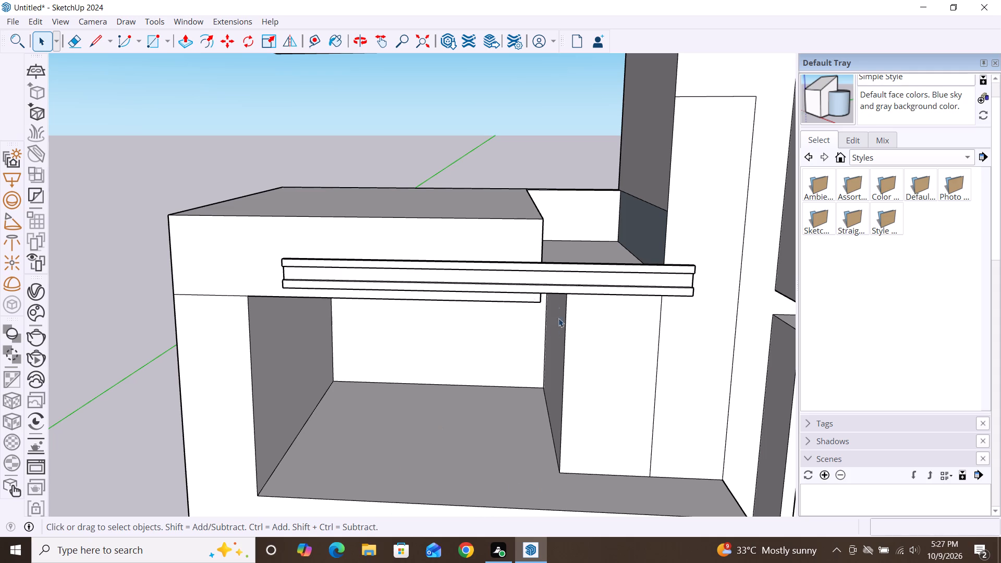
{"action": "scroll", "coordinate": [421, 224], "scroll_direction": "down", "scroll_amount": 4}
{"action": "scroll", "coordinate": [403, 176], "scroll_direction": "down", "scroll_amount": 3}
{"action": "scroll", "coordinate": [444, 199], "scroll_direction": "down", "scroll_amount": 4}
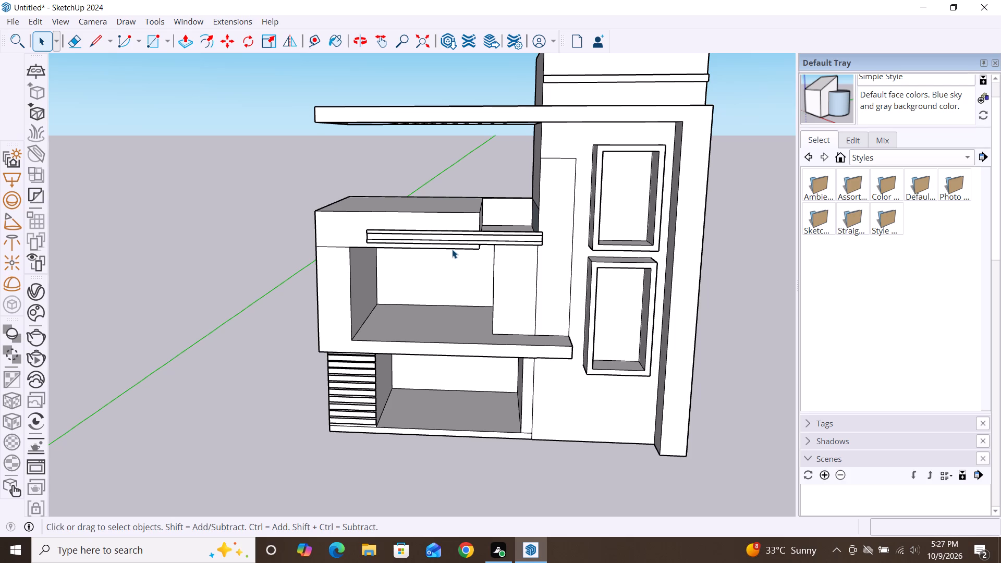
Draw a small rectangle about 9 7/16" by 3 1/16" near the front edge of the blue tower-side face above the slab.
{"action": "scroll", "coordinate": [504, 219], "scroll_direction": "up", "scroll_amount": 8}
{"action": "middle_click_drag", "start_coordinate": [532, 241], "coordinate": [573, 310]}
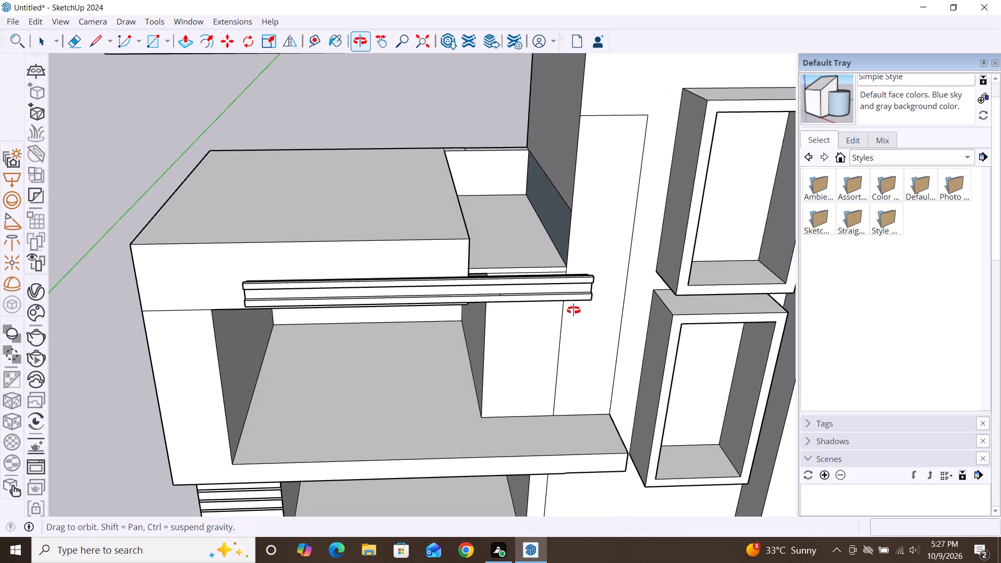
{"action": "middle_click_drag", "start_coordinate": [573, 310], "coordinate": [569, 272]}
{"action": "scroll", "coordinate": [545, 217], "scroll_direction": "up", "scroll_amount": 7}
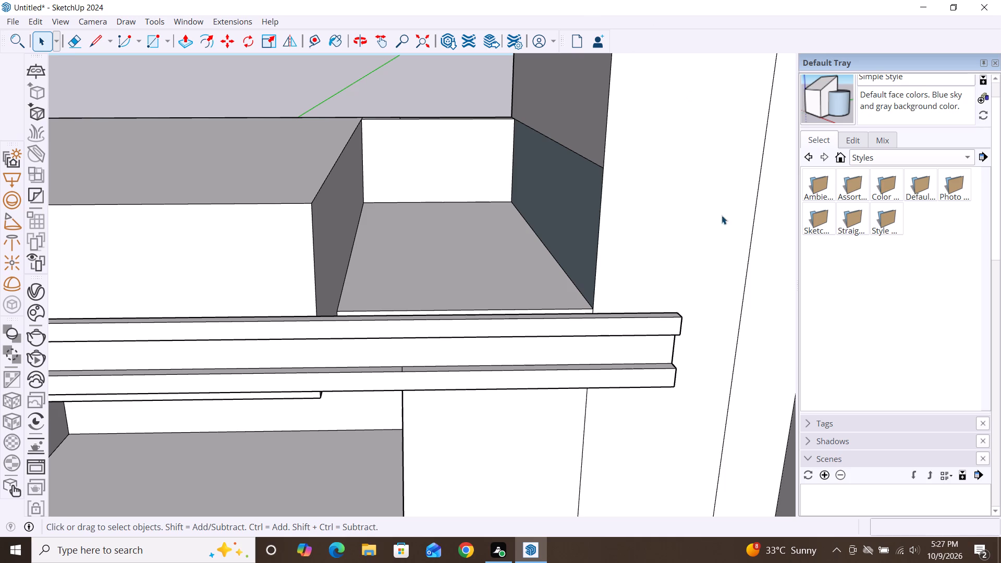
{"action": "scroll", "coordinate": [505, 257], "scroll_direction": "up", "scroll_amount": 2}
{"action": "scroll", "coordinate": [505, 257], "scroll_direction": "down", "scroll_amount": 2}
{"action": "key", "text": "r"}
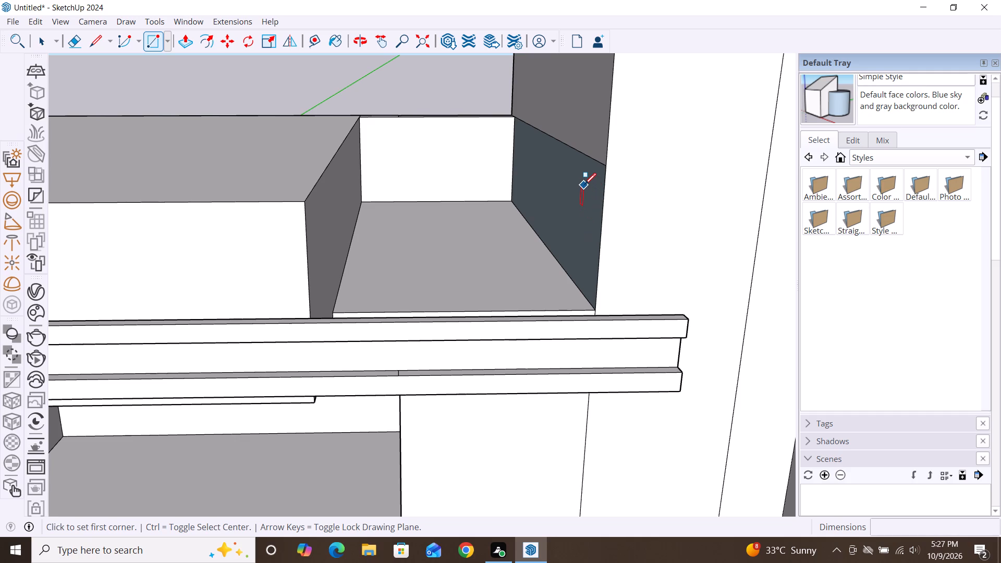
{"action": "left_click", "coordinate": [584, 185]}
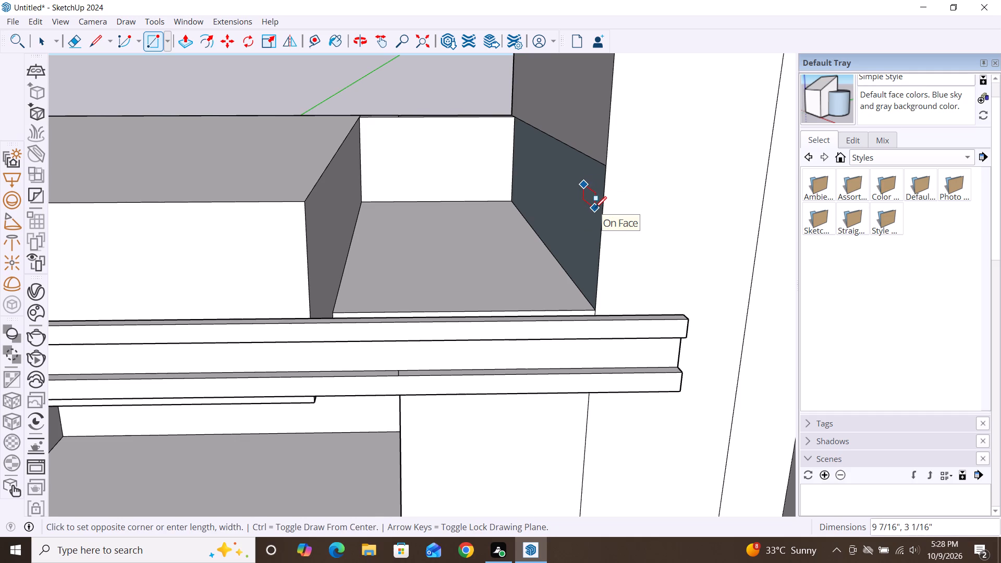
{"action": "left_click", "coordinate": [595, 208]}
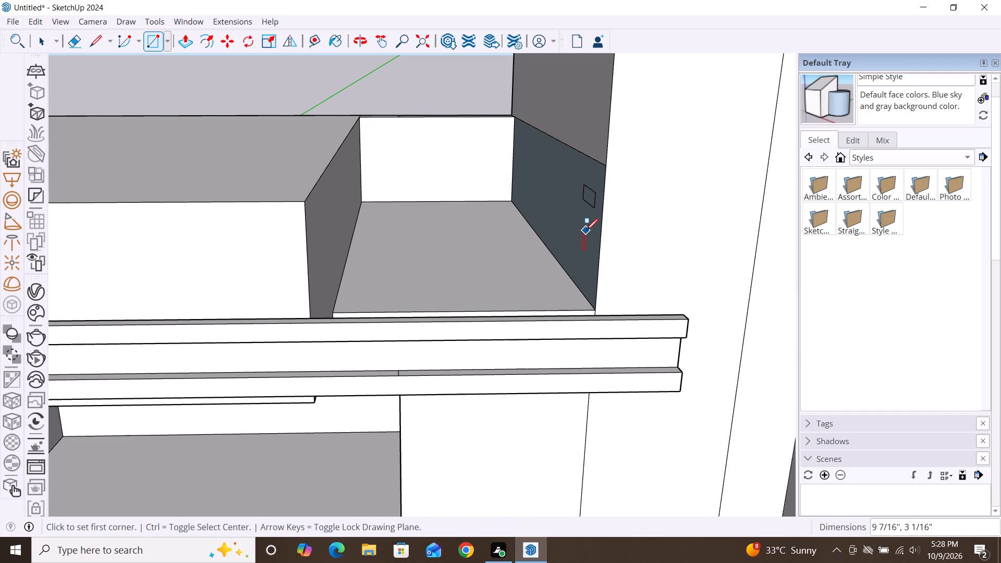
{"action": "key", "text": "space"}
Examine the small rectangle's placement on the tower-side face in relation to the whole facade.
{"action": "scroll", "coordinate": [522, 236], "scroll_direction": "down", "scroll_amount": 3}
{"action": "middle_click_drag", "start_coordinate": [497, 318], "coordinate": [547, 325], "text": "alt"}
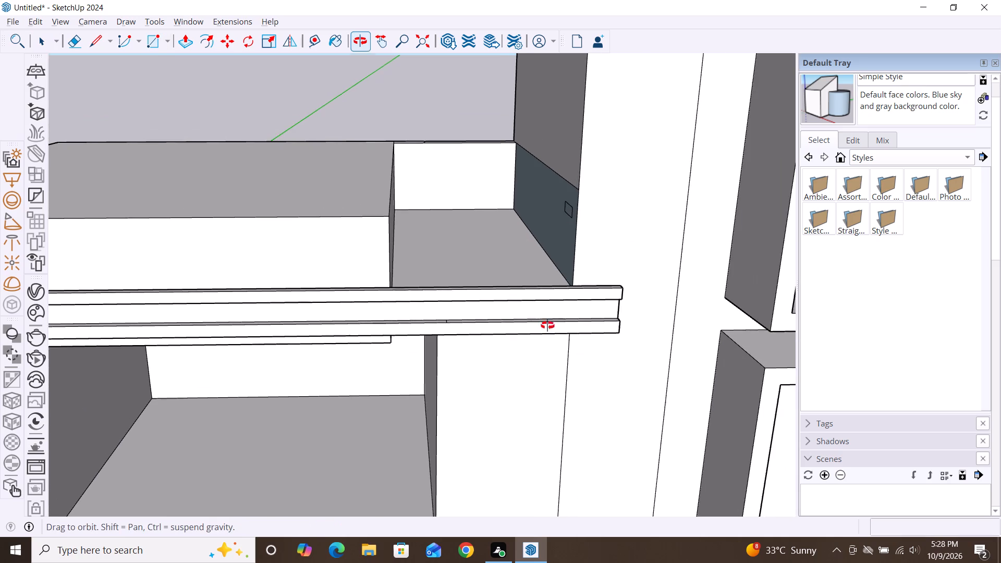
{"action": "middle_click_drag", "start_coordinate": [547, 325], "coordinate": [645, 329], "text": "alt"}
{"action": "scroll", "coordinate": [565, 213], "scroll_direction": "down", "scroll_amount": 11}
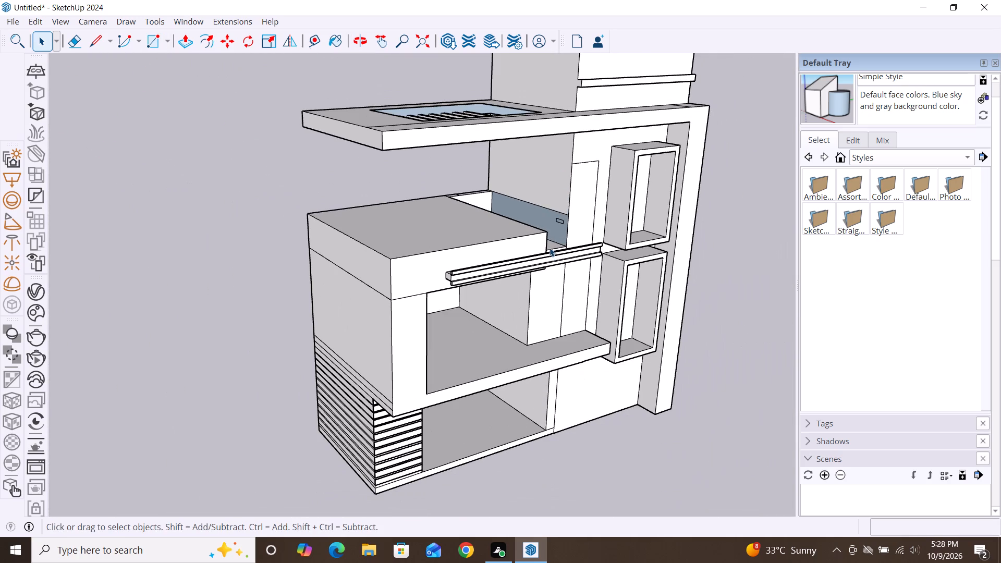
{"action": "middle_click_drag", "start_coordinate": [523, 341], "coordinate": [504, 301]}
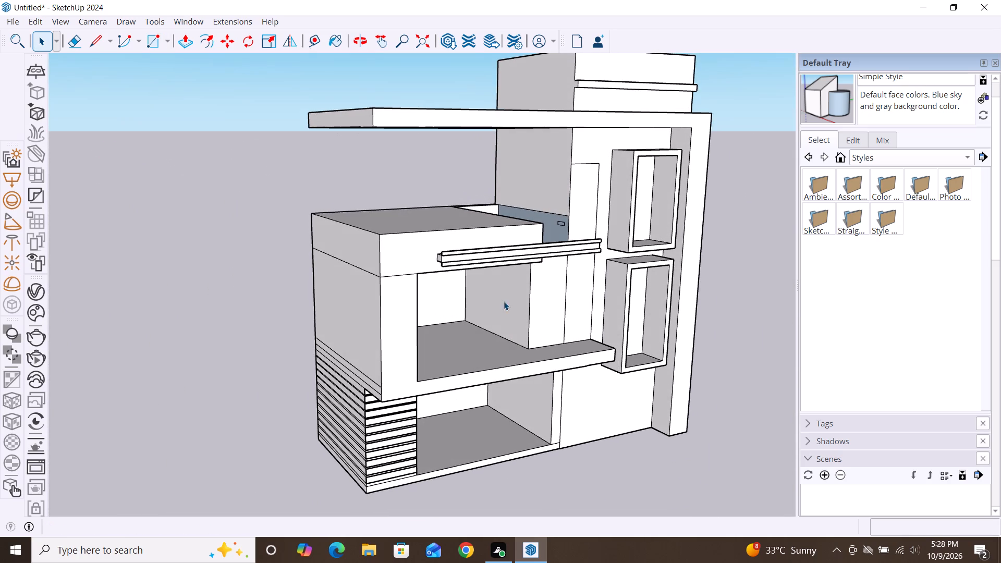
{"action": "scroll", "coordinate": [641, 224], "scroll_direction": "down", "scroll_amount": 3}
{"action": "middle_click_drag", "start_coordinate": [612, 299], "coordinate": [491, 304]}
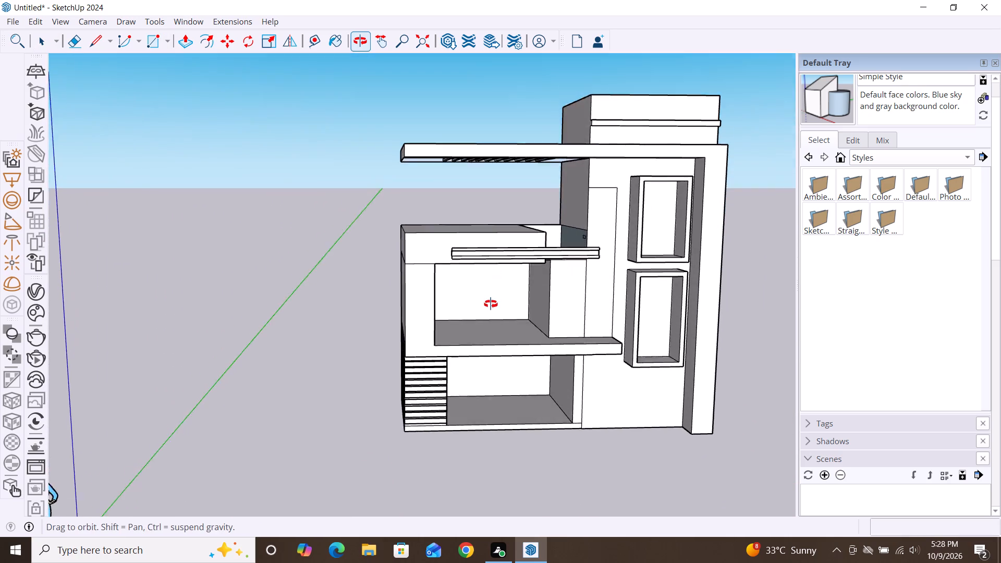
{"action": "middle_click_drag", "start_coordinate": [491, 304], "coordinate": [491, 308]}
{"action": "scroll", "coordinate": [582, 230], "scroll_direction": "up", "scroll_amount": 5}
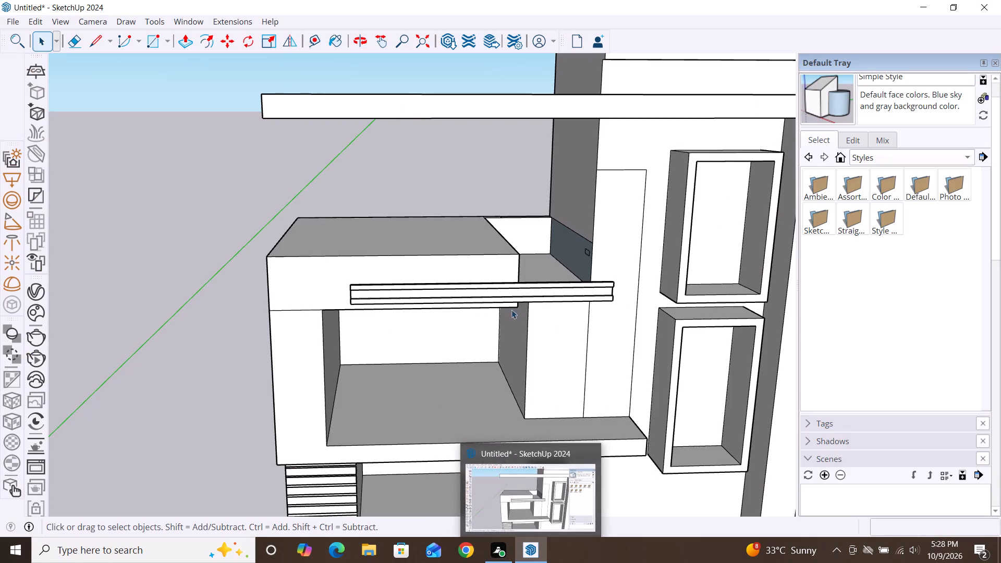
{"action": "scroll", "coordinate": [467, 257], "scroll_direction": "down", "scroll_amount": 7}
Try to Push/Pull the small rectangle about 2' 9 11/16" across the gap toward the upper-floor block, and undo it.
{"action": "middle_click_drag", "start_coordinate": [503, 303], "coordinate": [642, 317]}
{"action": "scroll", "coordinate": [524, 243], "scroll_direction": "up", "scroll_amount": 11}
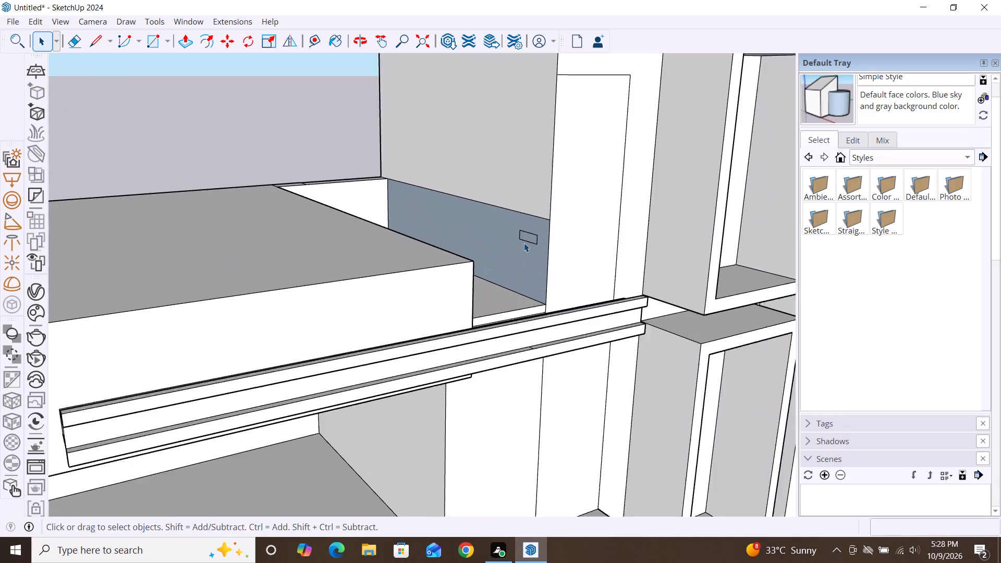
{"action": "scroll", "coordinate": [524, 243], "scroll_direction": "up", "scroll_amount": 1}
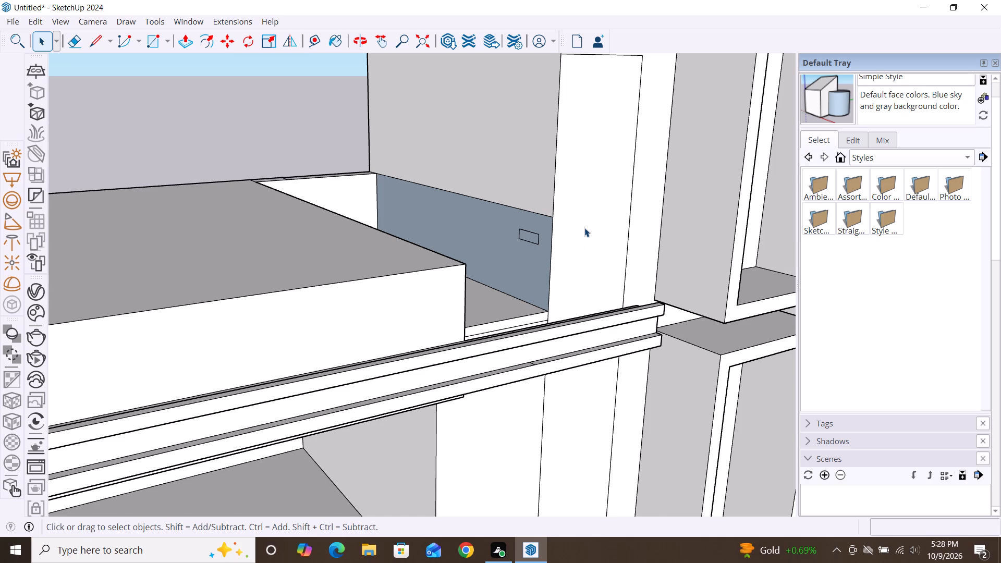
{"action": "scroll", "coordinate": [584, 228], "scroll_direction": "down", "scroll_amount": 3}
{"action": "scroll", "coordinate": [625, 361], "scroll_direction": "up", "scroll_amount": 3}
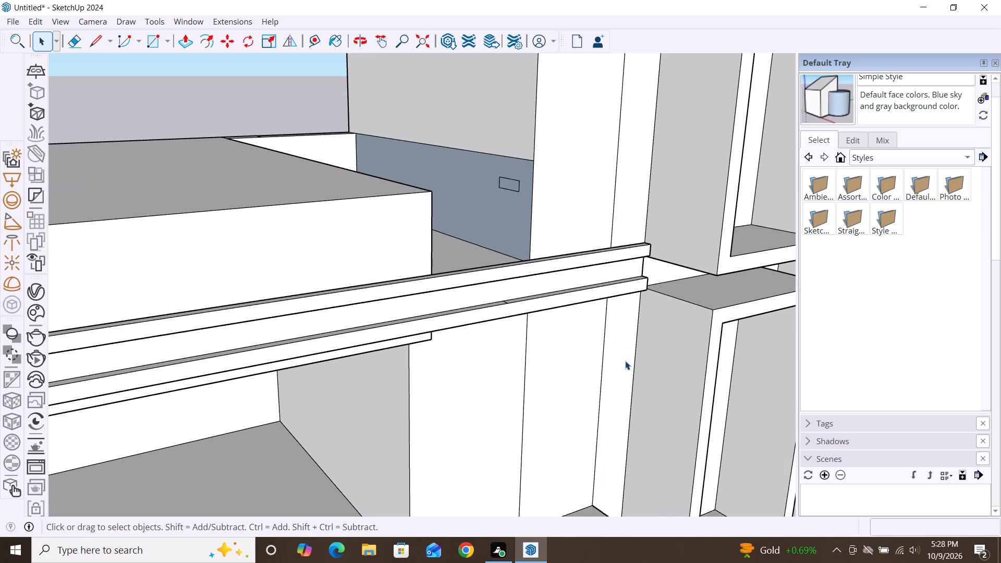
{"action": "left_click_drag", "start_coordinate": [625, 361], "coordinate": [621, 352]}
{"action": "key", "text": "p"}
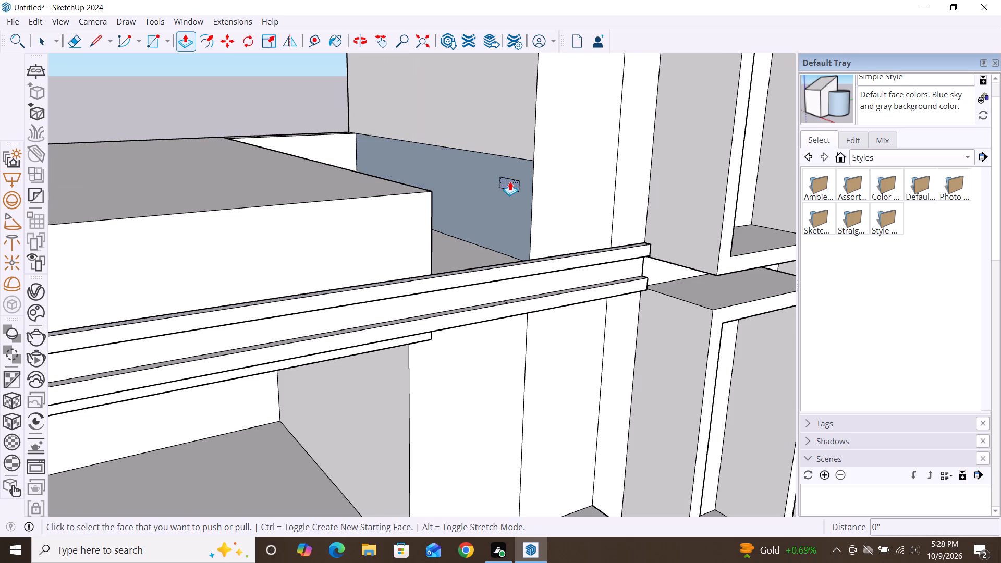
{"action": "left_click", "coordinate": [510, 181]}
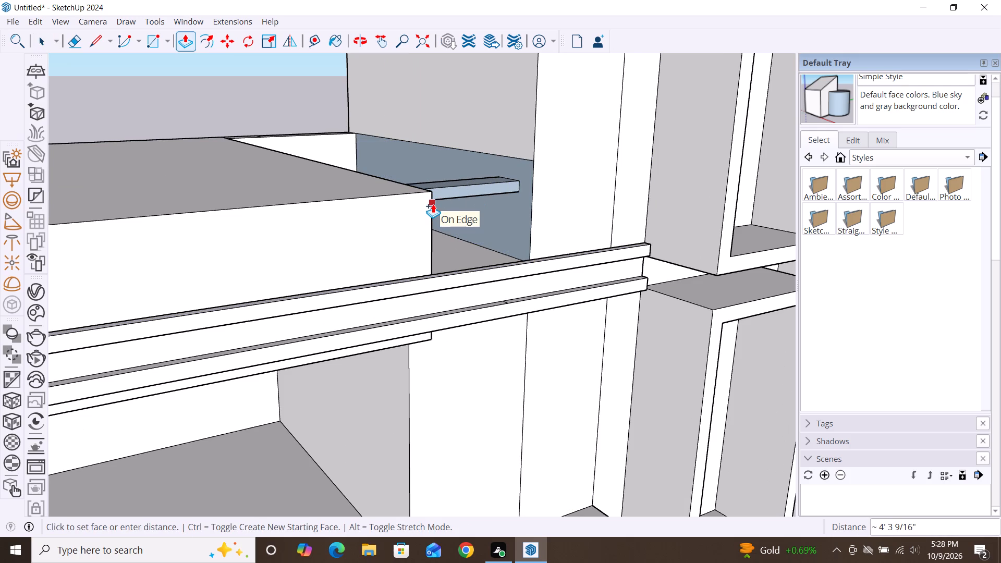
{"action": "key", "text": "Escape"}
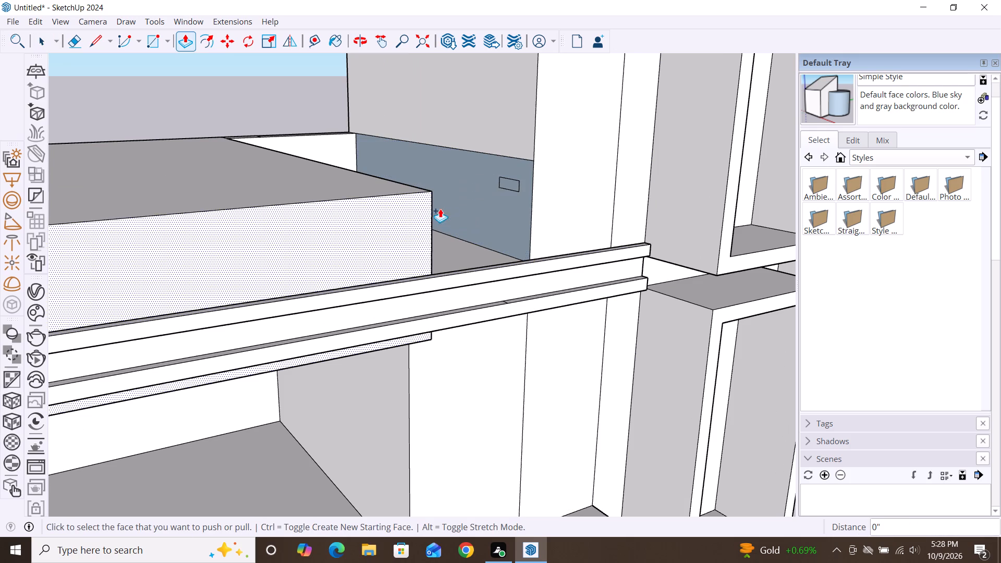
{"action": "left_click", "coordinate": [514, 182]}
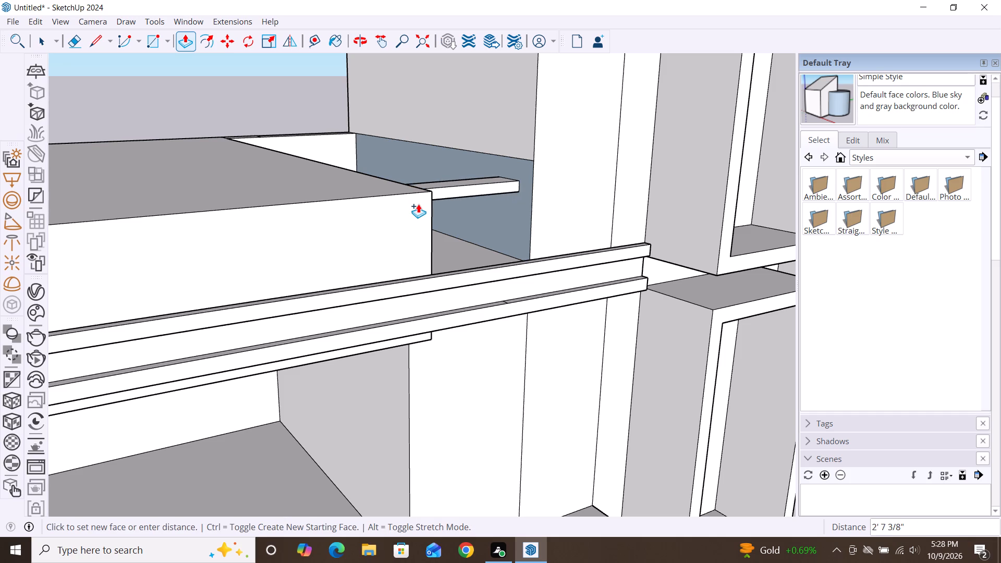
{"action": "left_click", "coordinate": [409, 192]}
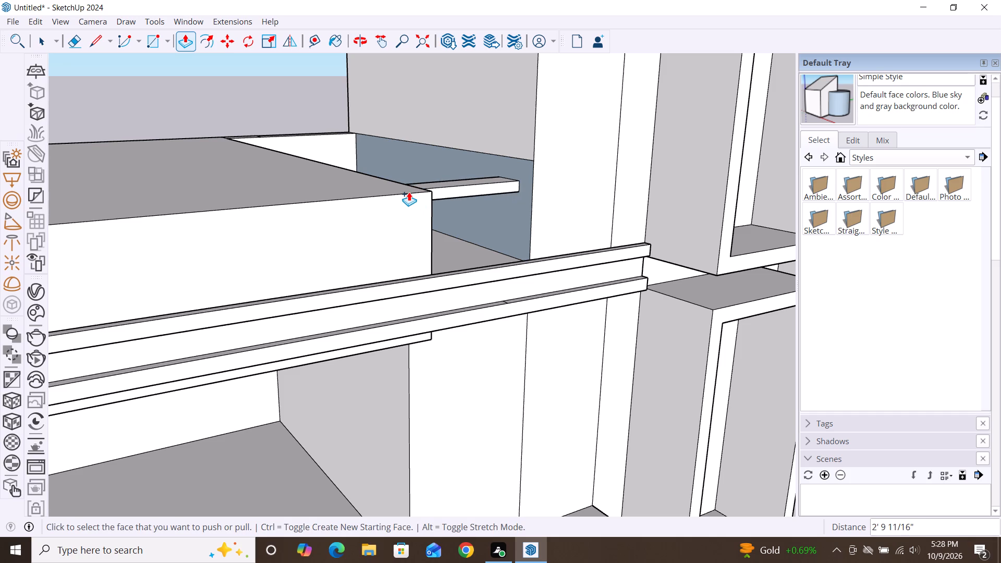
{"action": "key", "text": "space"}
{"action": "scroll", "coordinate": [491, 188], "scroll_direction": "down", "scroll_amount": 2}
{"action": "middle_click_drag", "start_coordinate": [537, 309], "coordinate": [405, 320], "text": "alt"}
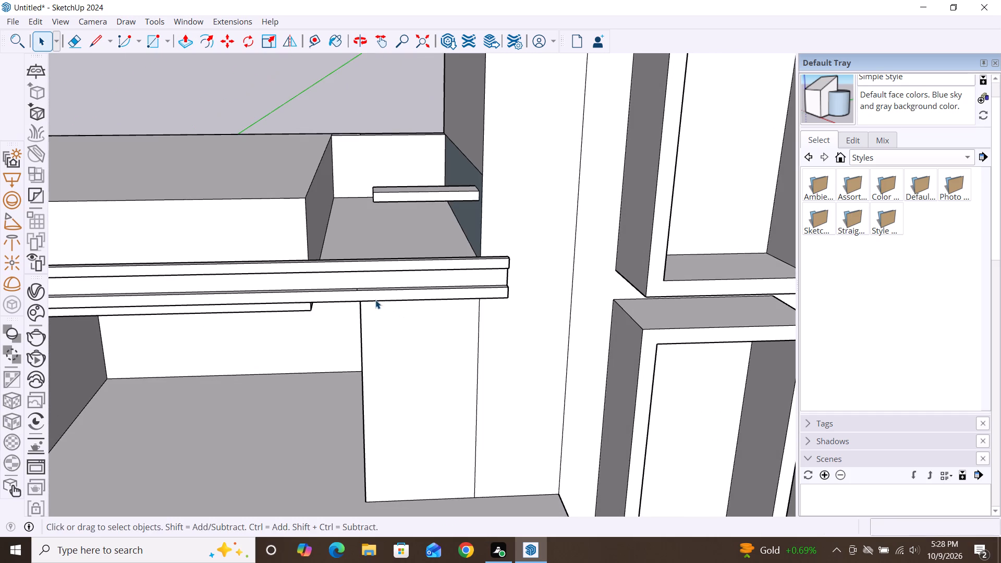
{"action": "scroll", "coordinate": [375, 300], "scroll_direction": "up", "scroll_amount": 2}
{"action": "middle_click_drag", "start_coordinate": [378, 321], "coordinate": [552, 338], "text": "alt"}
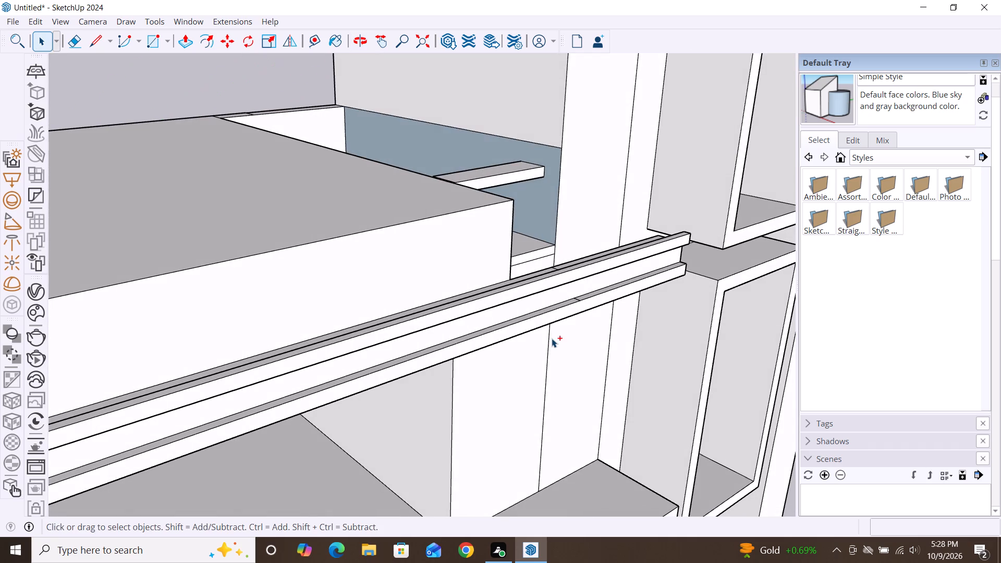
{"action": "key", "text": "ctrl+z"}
Make a group from the small rectangle's face and edges on the blue tower-side face.
{"action": "left_click", "coordinate": [541, 169]}
{"action": "left_click", "coordinate": [541, 169]}
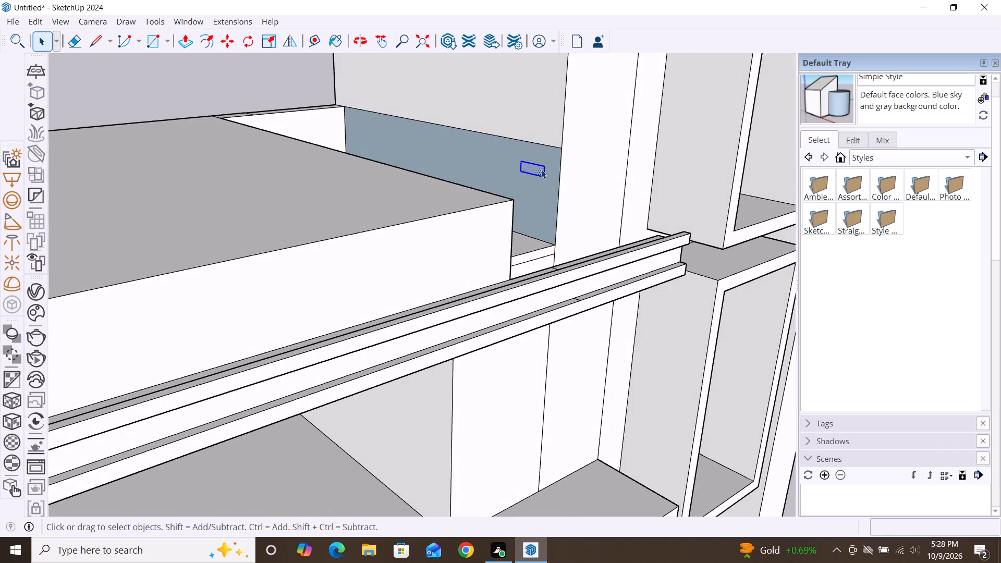
{"action": "right_click", "coordinate": [541, 169]}
{"action": "left_click", "coordinate": [597, 295]}
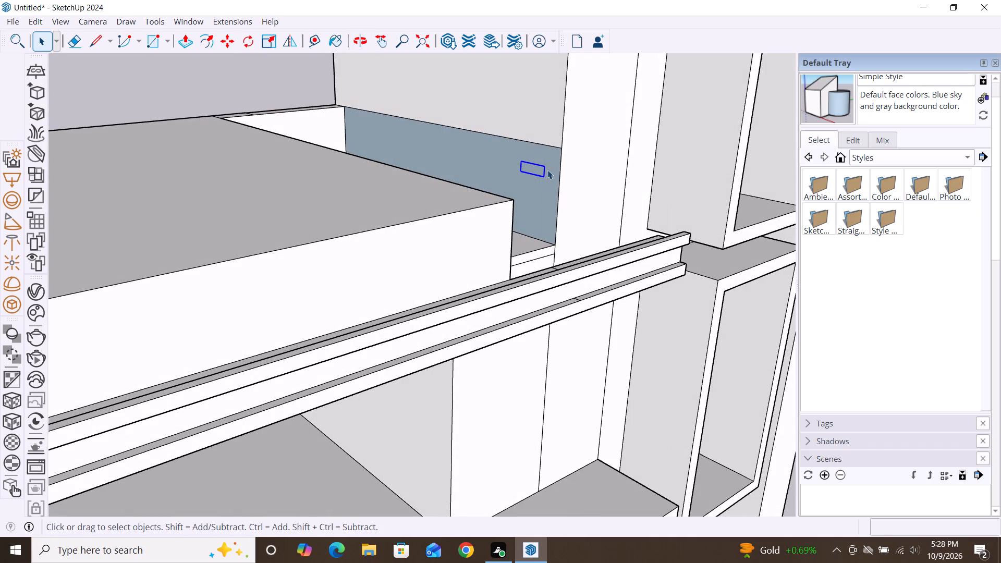
Copy the rectangle group downward three times at 6" intervals, forming a vertical column of four on the tower-side face.
{"action": "key", "text": "m"}
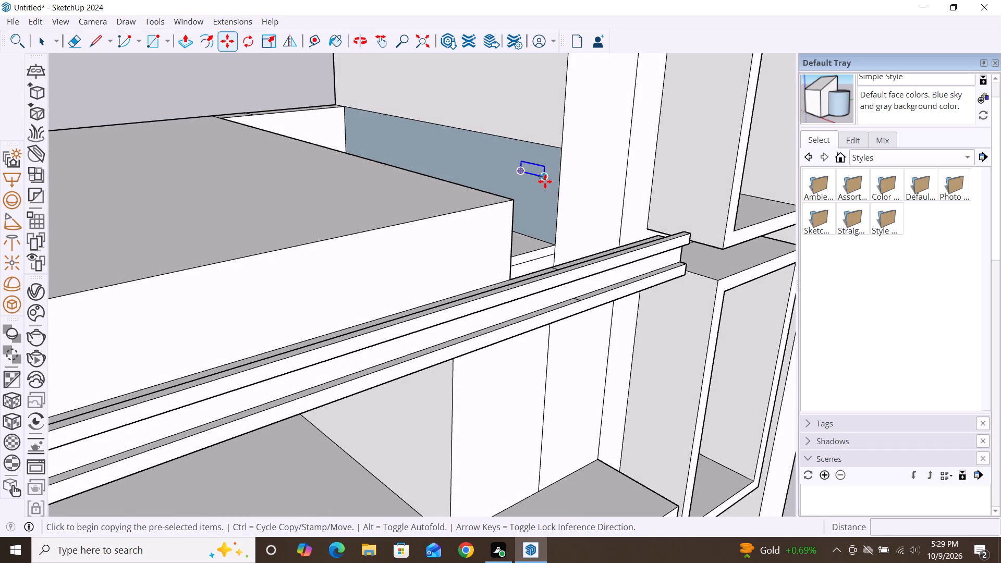
{"action": "left_click", "coordinate": [545, 181]}
{"action": "left_click", "coordinate": [543, 199]}
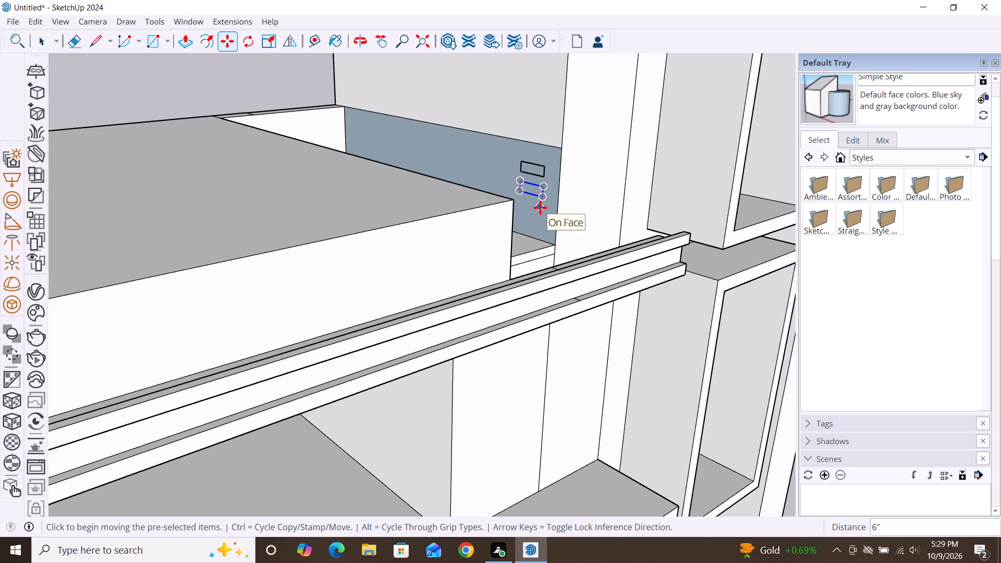
{"action": "left_click", "coordinate": [541, 200]}
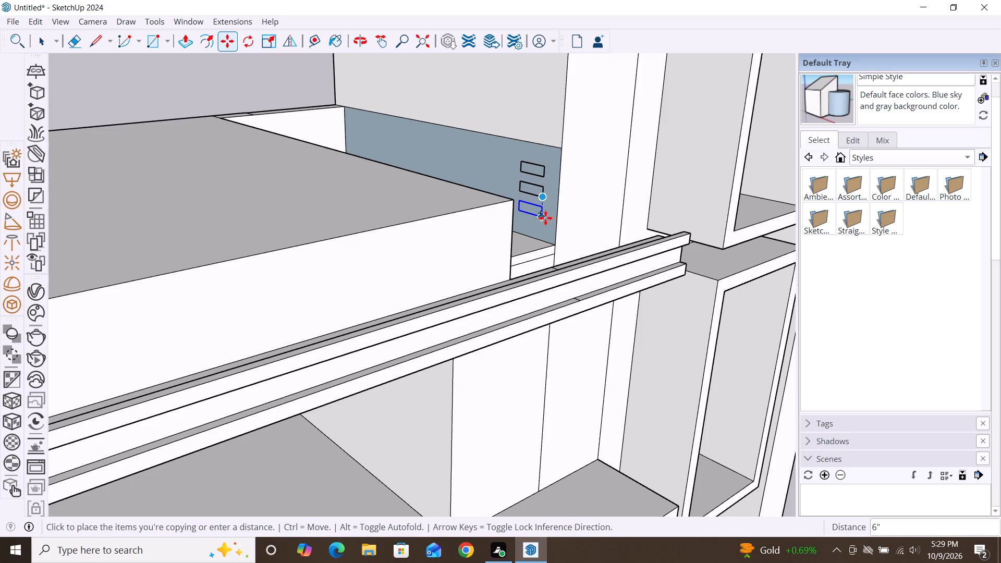
{"action": "left_click", "coordinate": [545, 218]}
{"action": "left_click", "coordinate": [543, 217]}
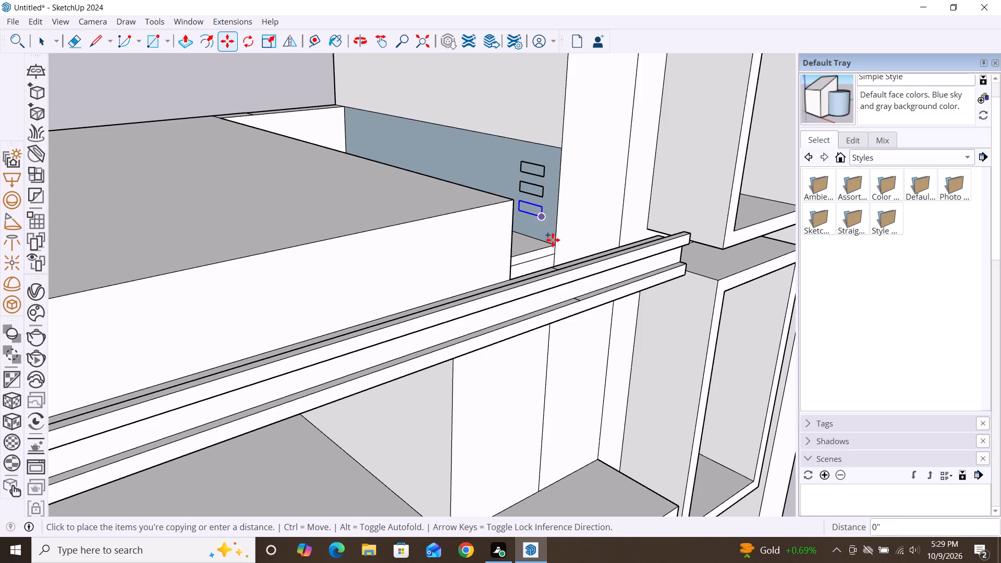
{"action": "left_click", "coordinate": [542, 233]}
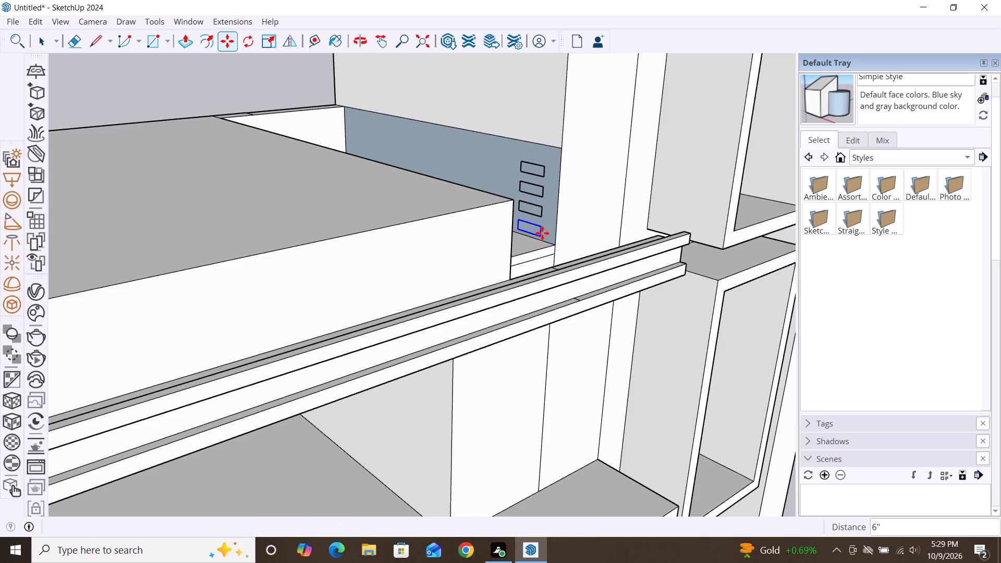
{"action": "key", "text": "space"}
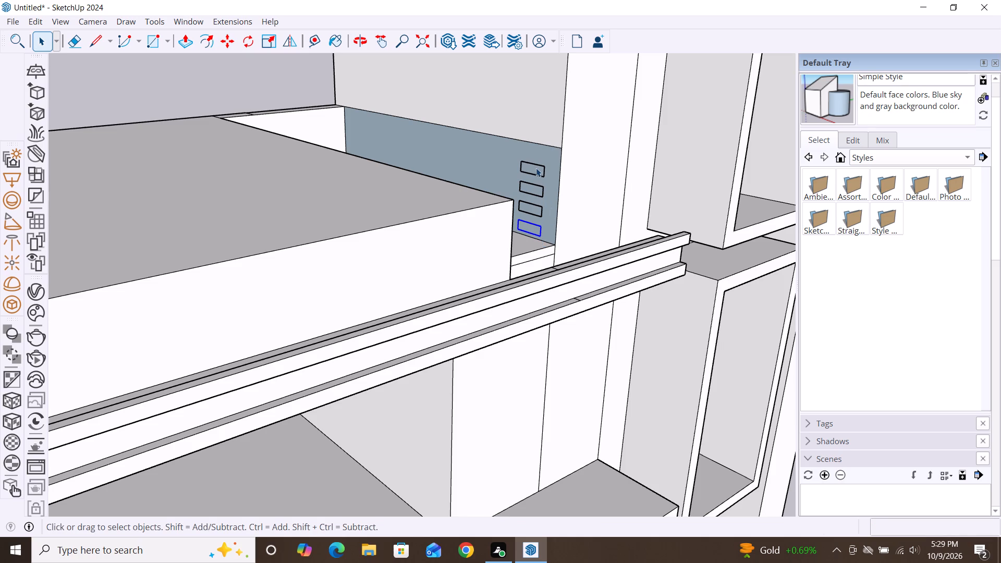
Explode the four rectangle groups stacked on the blue tower-side face.
{"action": "left_click", "coordinate": [537, 167]}
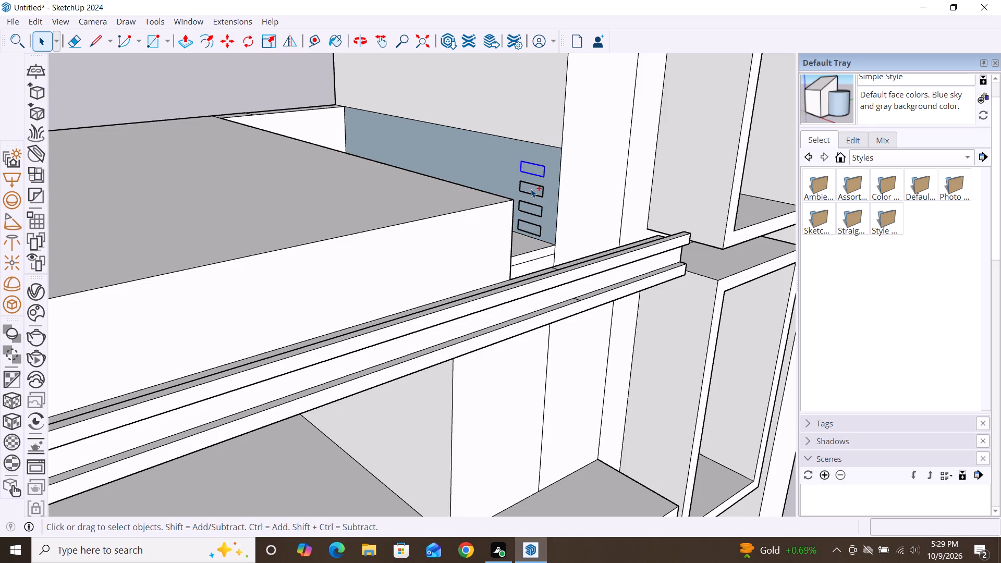
{"action": "left_click", "coordinate": [531, 189], "text": "ctrl"}
{"action": "left_click", "coordinate": [517, 210], "text": "ctrl"}
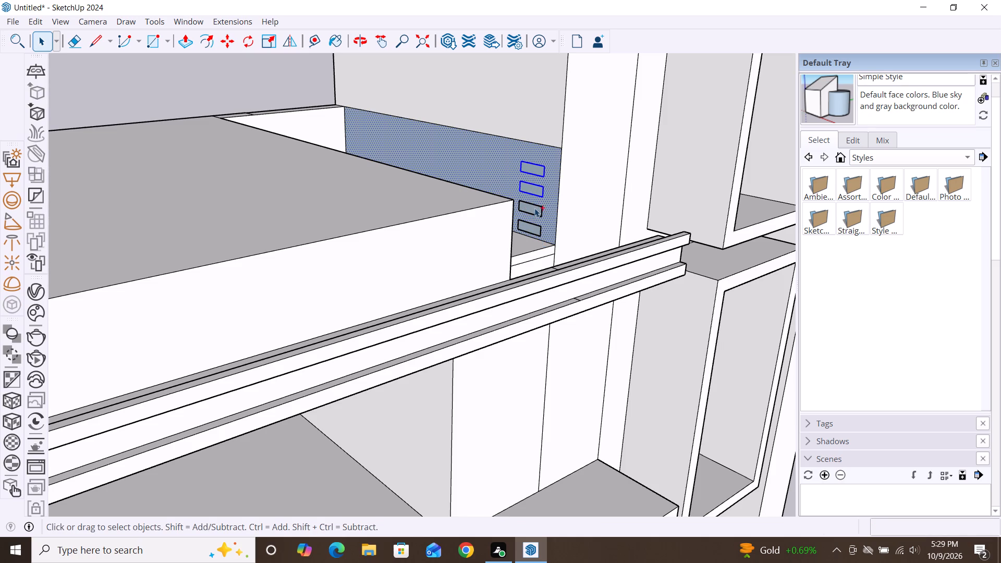
{"action": "left_click", "coordinate": [541, 209]}
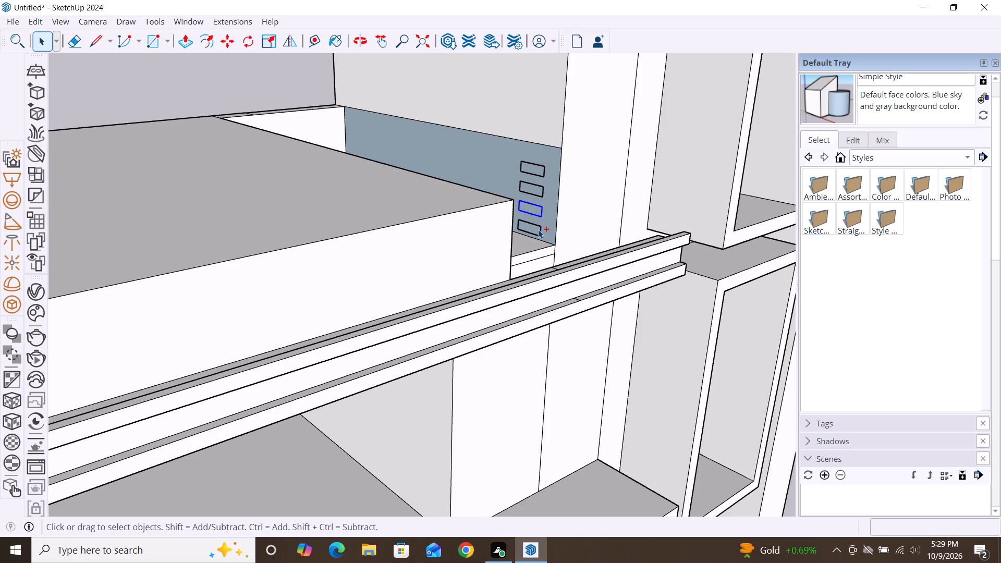
{"action": "left_click", "coordinate": [538, 229], "text": "ctrl"}
{"action": "left_click", "coordinate": [533, 186], "text": "ctrl"}
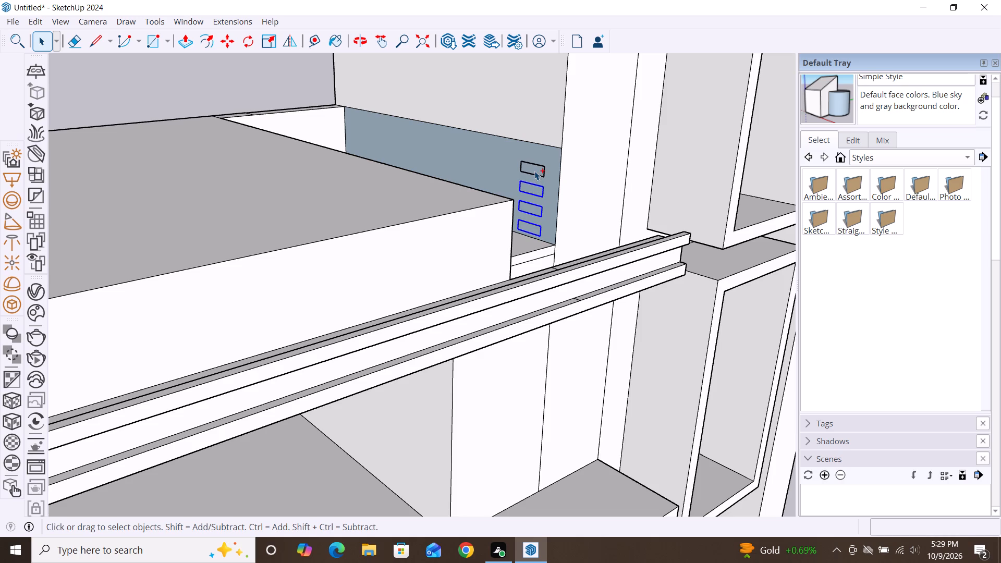
{"action": "left_click", "coordinate": [534, 171], "text": "ctrl"}
{"action": "right_click", "coordinate": [534, 171], "text": "ctrl"}
{"action": "left_click", "coordinate": [563, 245], "text": "ctrl"}
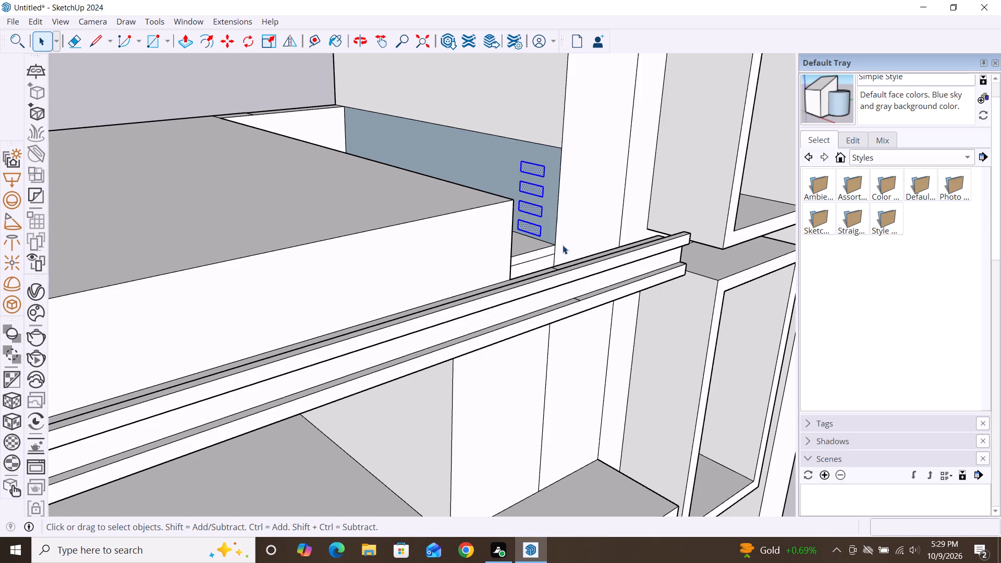
{"action": "key", "text": "space"}
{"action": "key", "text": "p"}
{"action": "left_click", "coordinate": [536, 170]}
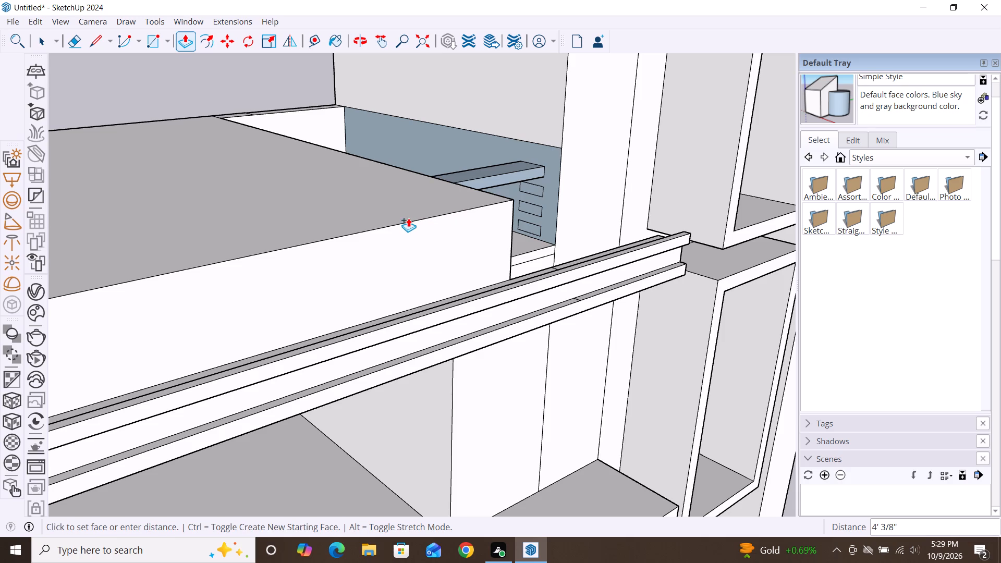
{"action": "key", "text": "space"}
Push/Pull the upper three rectangles across the gap into the upper-floor block, about 4' 3 1/8", 4' 4 1/4" and 4' 3 9/16" from top down.
{"action": "middle_click_drag", "start_coordinate": [530, 258], "coordinate": [314, 292], "text": "alt"}
{"action": "middle_click_drag", "start_coordinate": [338, 290], "coordinate": [422, 287], "text": "alt"}
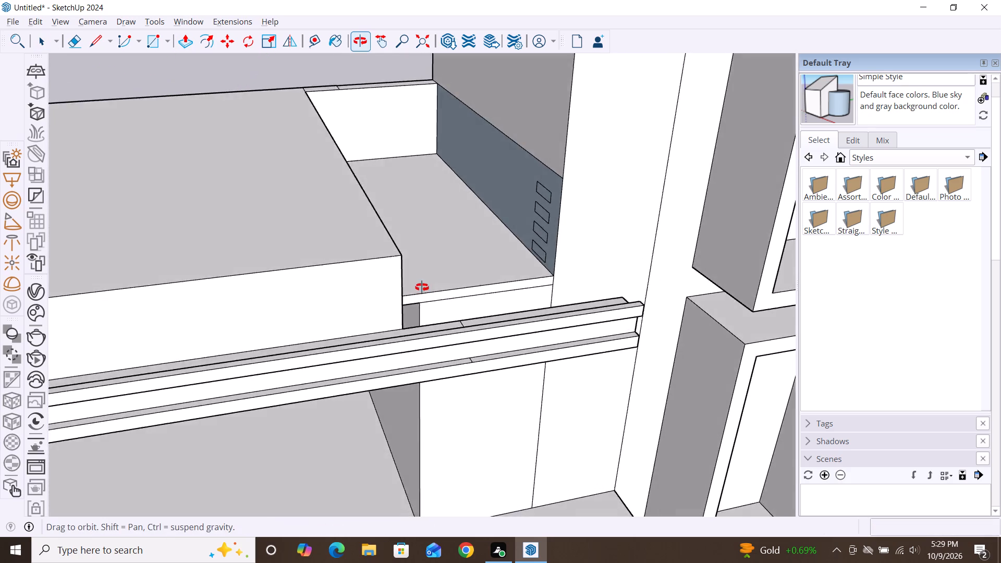
{"action": "middle_click_drag", "start_coordinate": [422, 287], "coordinate": [419, 280], "text": "alt"}
{"action": "key", "text": "o"}
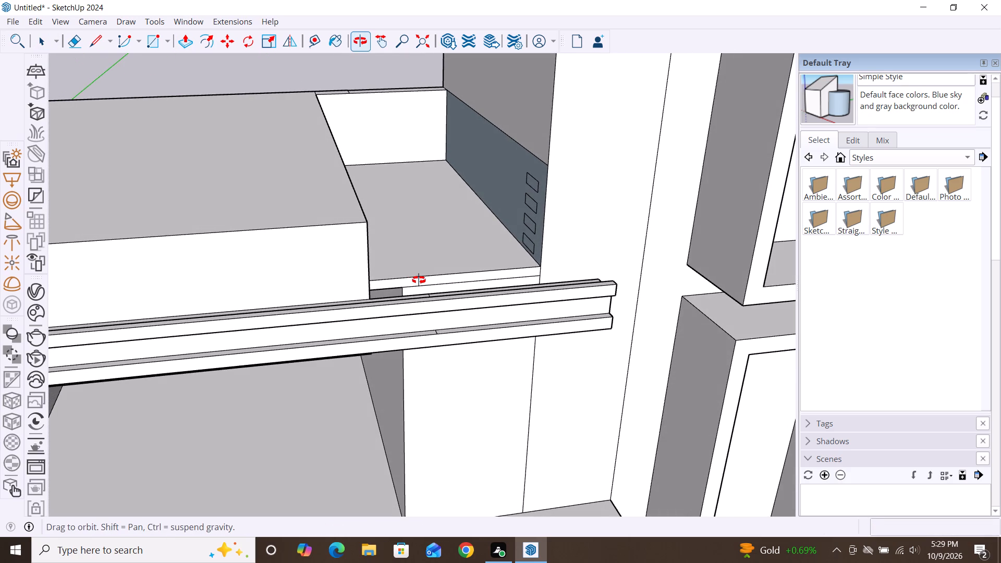
{"action": "key", "text": "p"}
{"action": "left_click", "coordinate": [532, 182]}
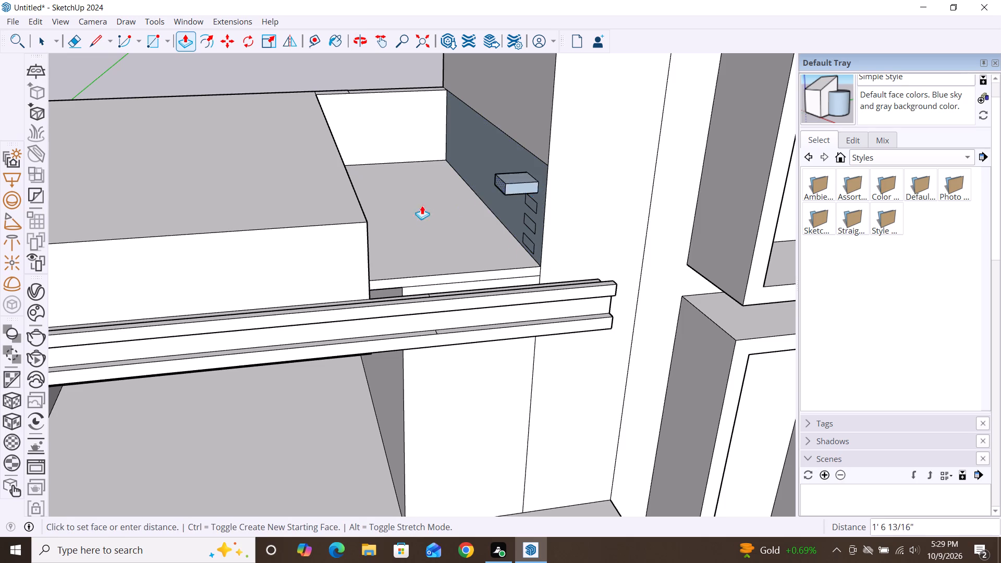
{"action": "left_click", "coordinate": [349, 217]}
{"action": "left_click", "coordinate": [531, 204]}
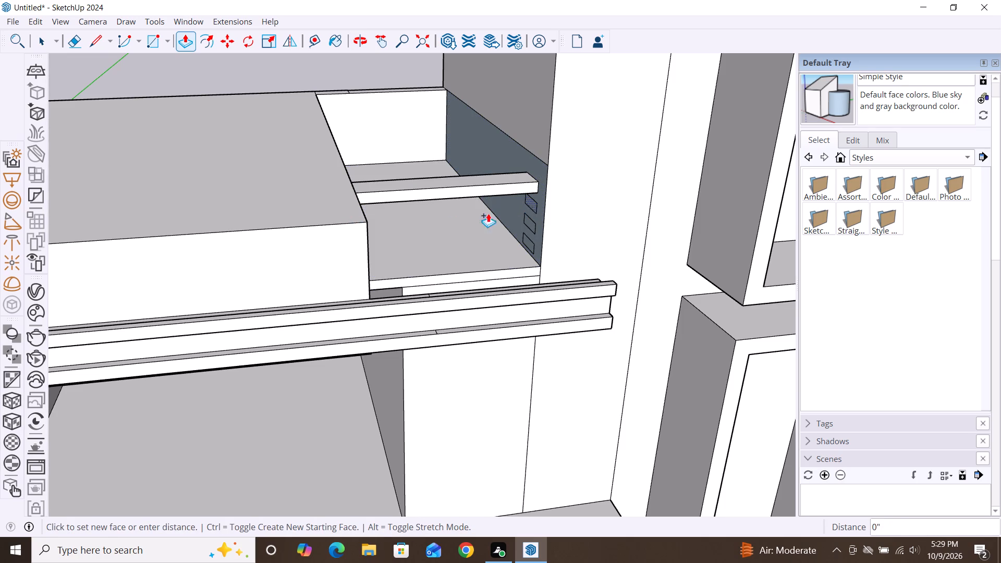
{"action": "left_click_drag", "start_coordinate": [345, 239], "coordinate": [336, 237]}
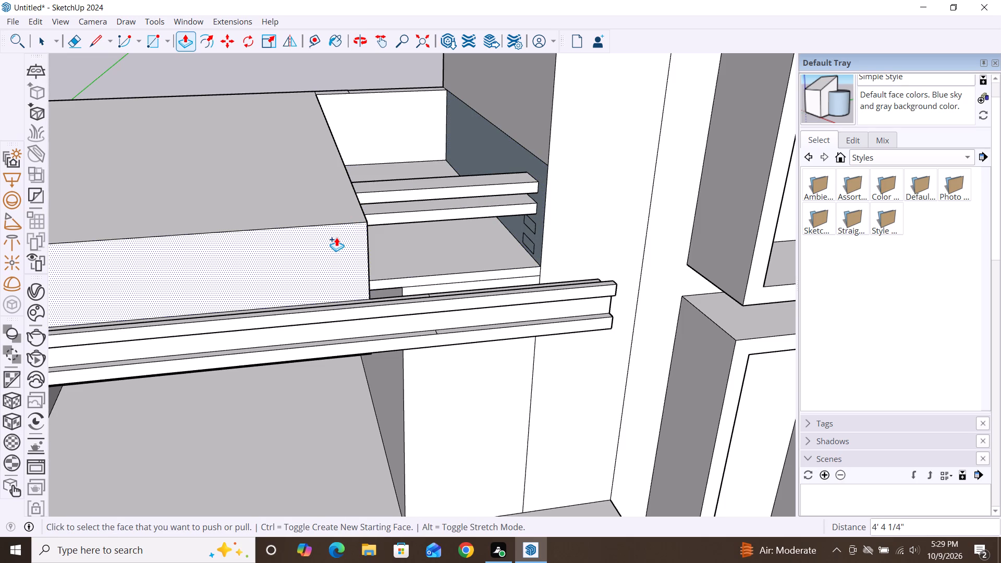
{"action": "key", "text": "space"}
{"action": "key", "text": "p"}
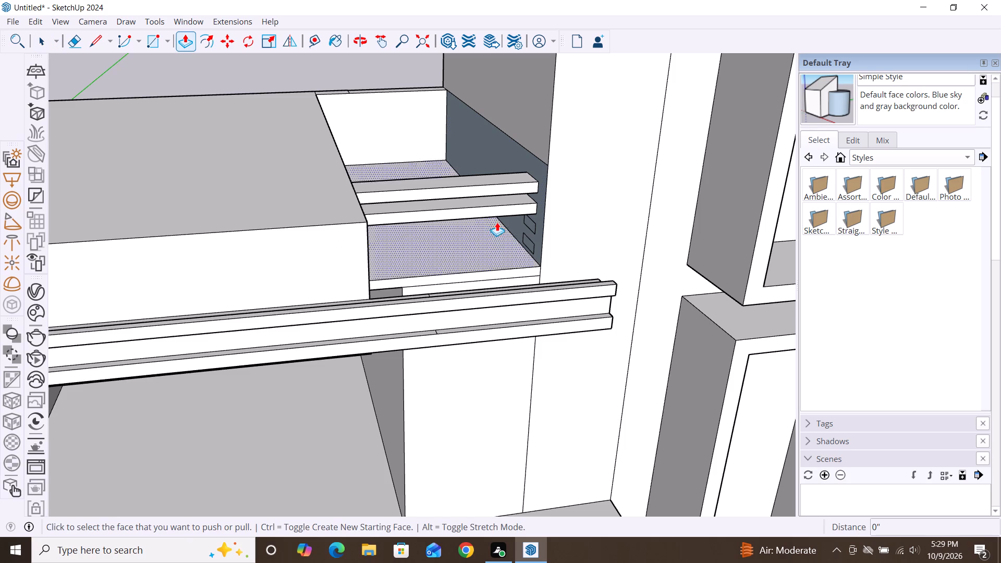
{"action": "left_click", "coordinate": [534, 228]}
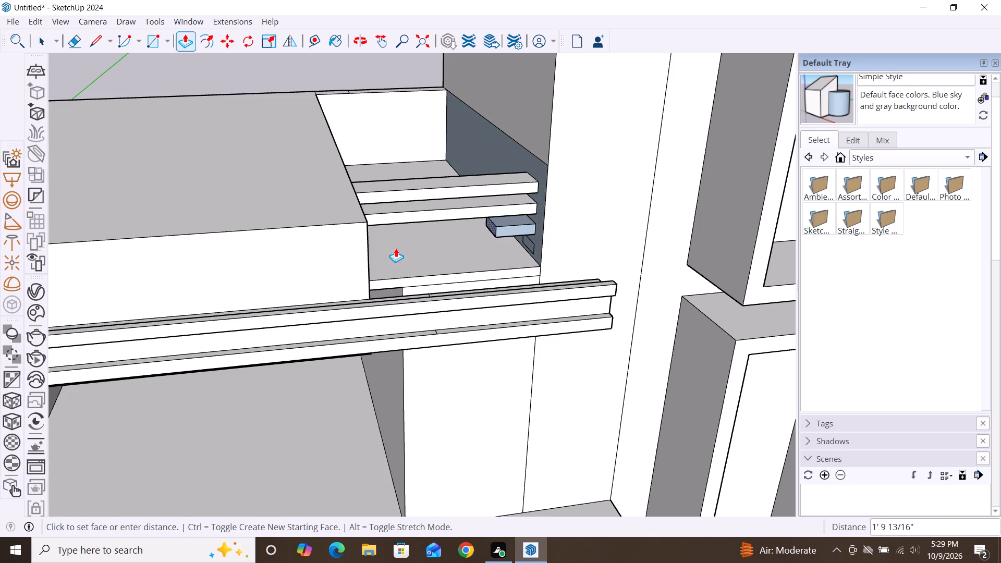
{"action": "left_click", "coordinate": [369, 254]}
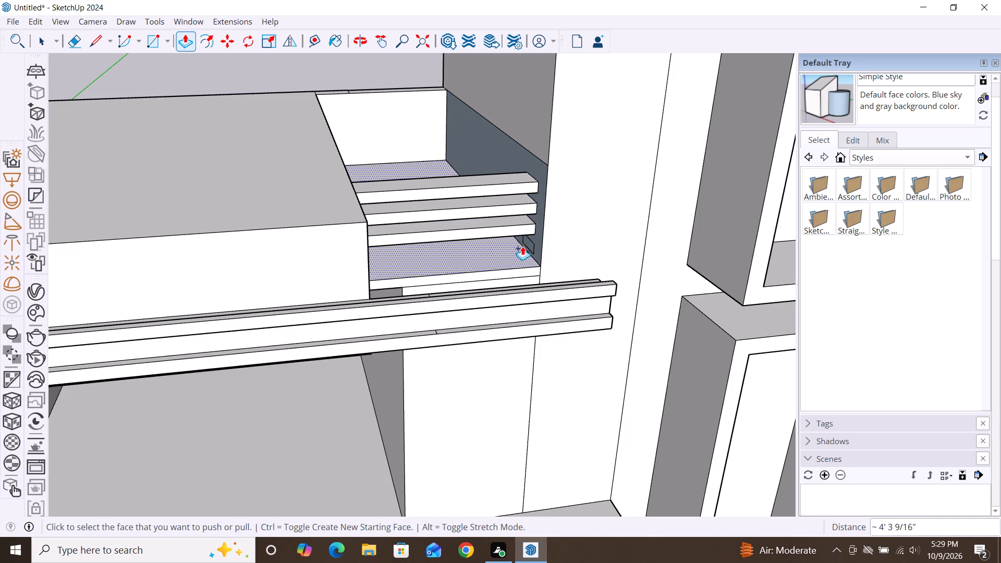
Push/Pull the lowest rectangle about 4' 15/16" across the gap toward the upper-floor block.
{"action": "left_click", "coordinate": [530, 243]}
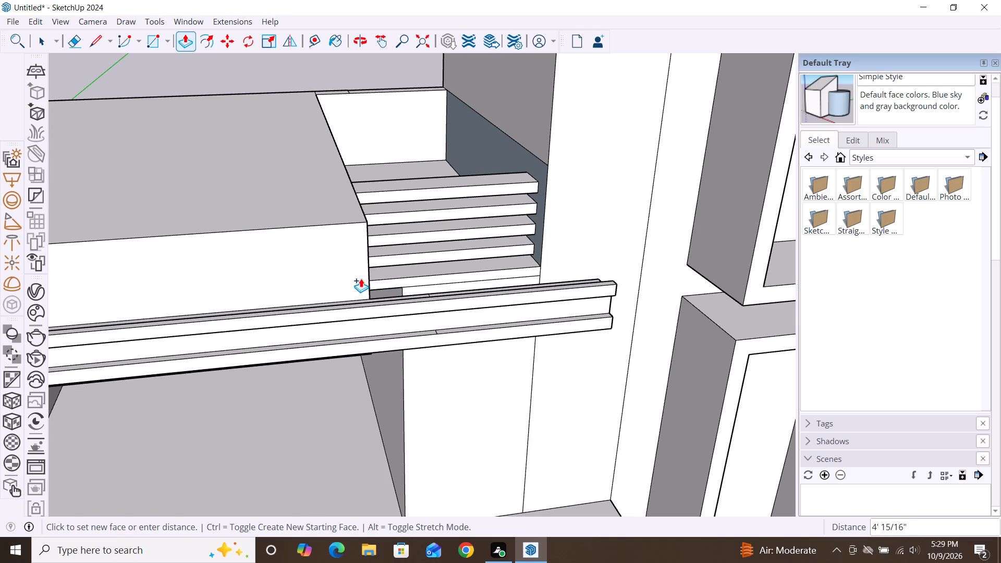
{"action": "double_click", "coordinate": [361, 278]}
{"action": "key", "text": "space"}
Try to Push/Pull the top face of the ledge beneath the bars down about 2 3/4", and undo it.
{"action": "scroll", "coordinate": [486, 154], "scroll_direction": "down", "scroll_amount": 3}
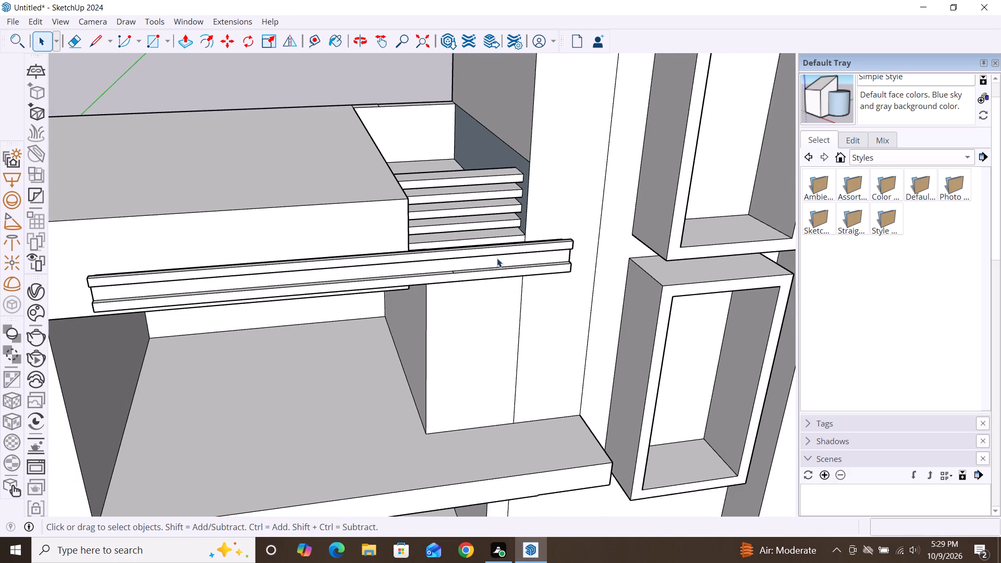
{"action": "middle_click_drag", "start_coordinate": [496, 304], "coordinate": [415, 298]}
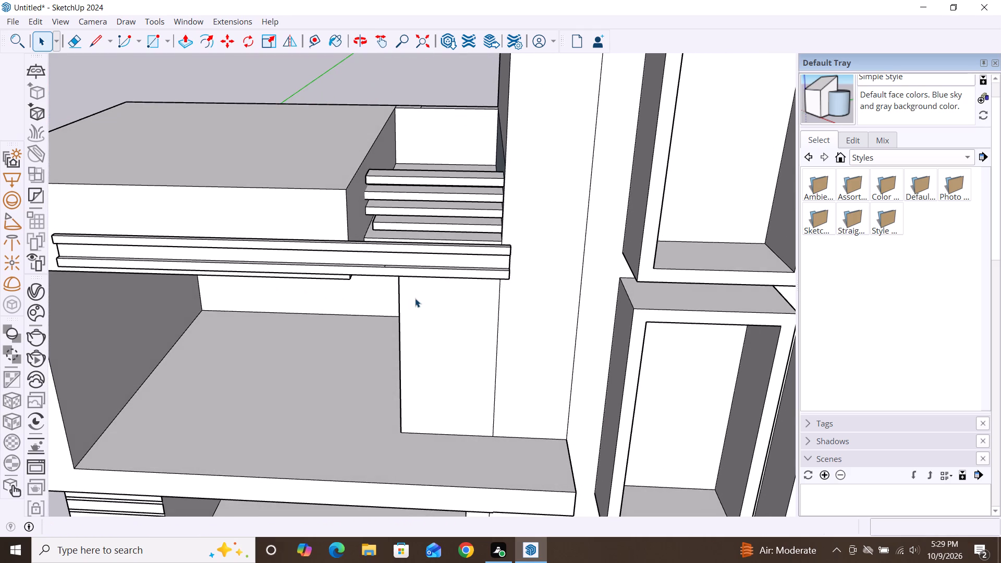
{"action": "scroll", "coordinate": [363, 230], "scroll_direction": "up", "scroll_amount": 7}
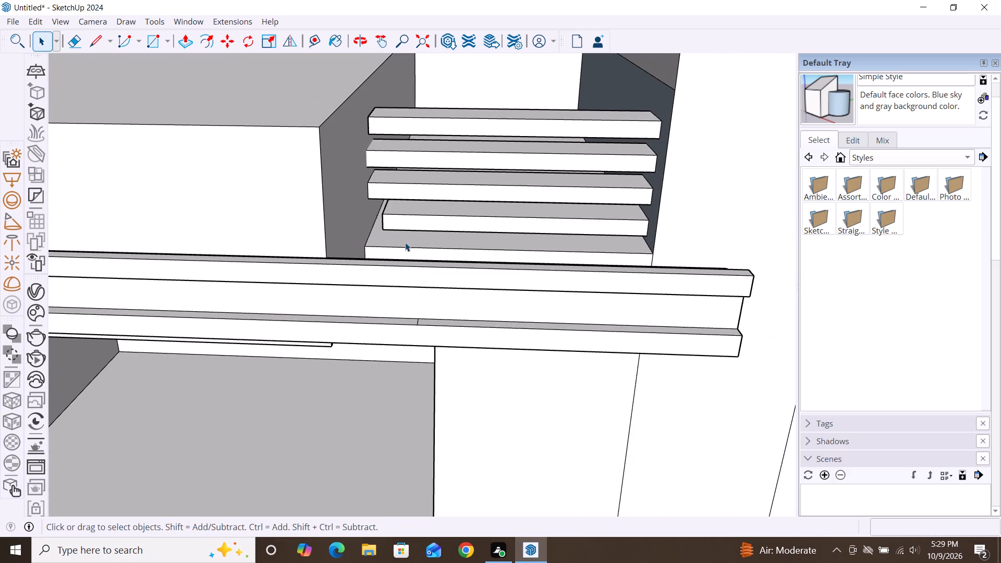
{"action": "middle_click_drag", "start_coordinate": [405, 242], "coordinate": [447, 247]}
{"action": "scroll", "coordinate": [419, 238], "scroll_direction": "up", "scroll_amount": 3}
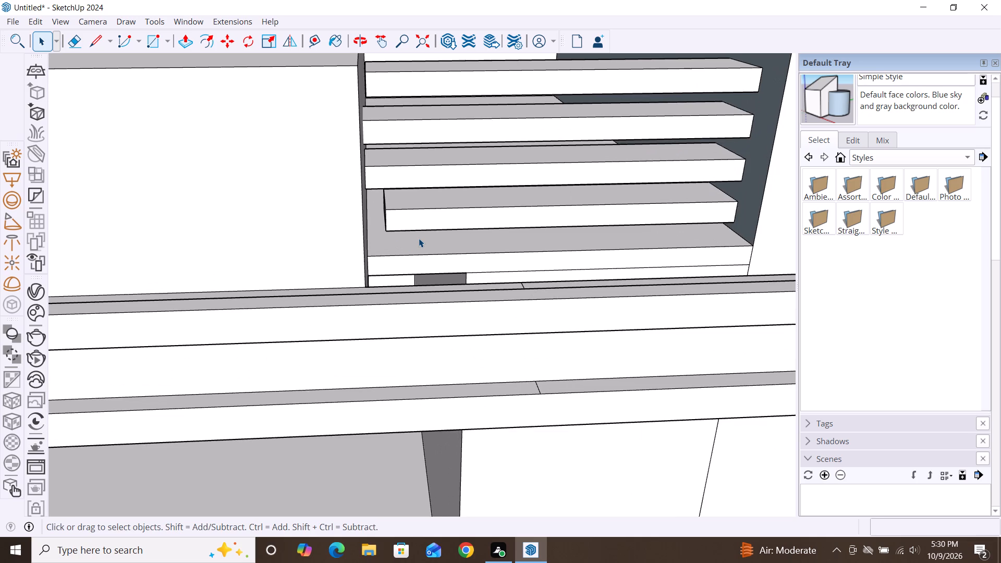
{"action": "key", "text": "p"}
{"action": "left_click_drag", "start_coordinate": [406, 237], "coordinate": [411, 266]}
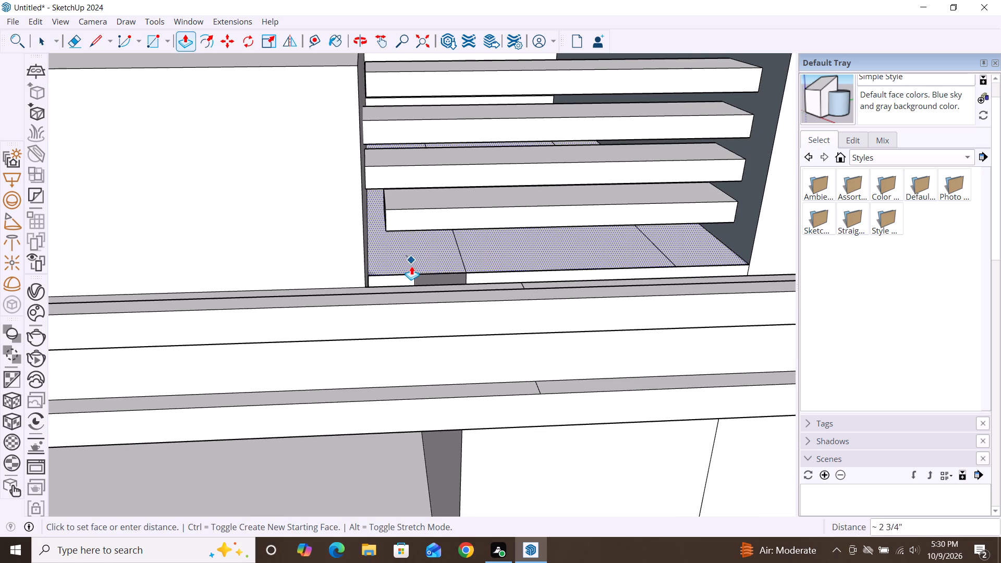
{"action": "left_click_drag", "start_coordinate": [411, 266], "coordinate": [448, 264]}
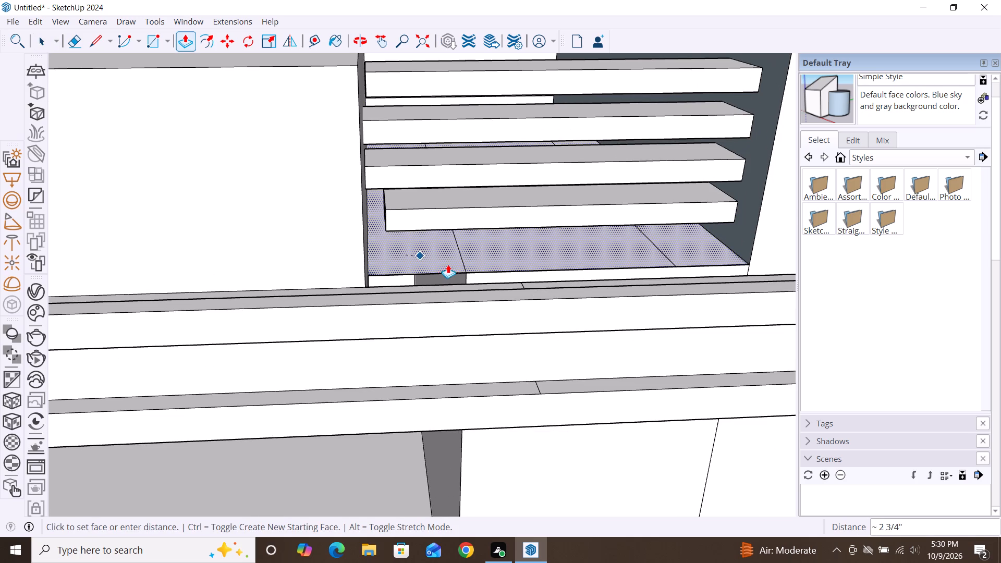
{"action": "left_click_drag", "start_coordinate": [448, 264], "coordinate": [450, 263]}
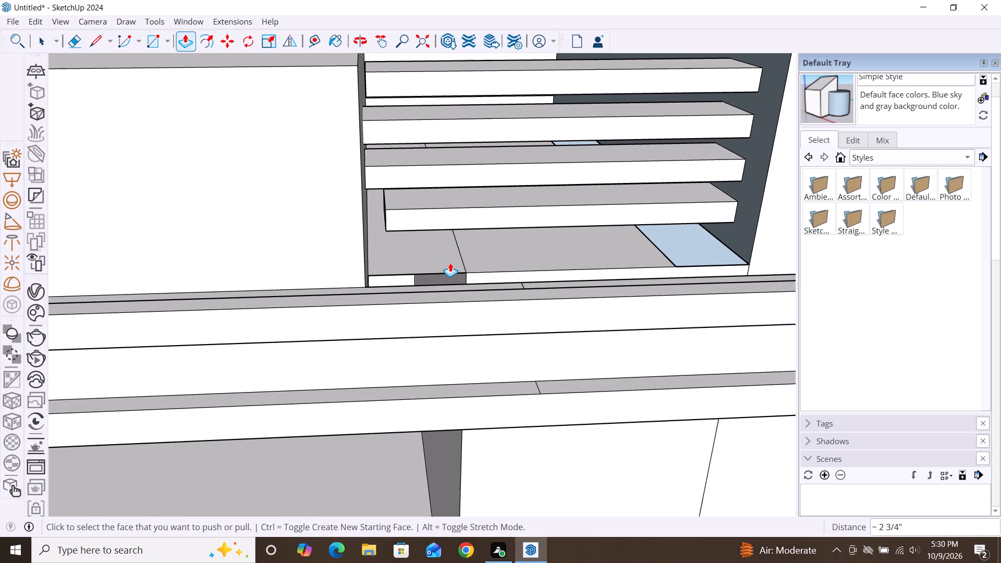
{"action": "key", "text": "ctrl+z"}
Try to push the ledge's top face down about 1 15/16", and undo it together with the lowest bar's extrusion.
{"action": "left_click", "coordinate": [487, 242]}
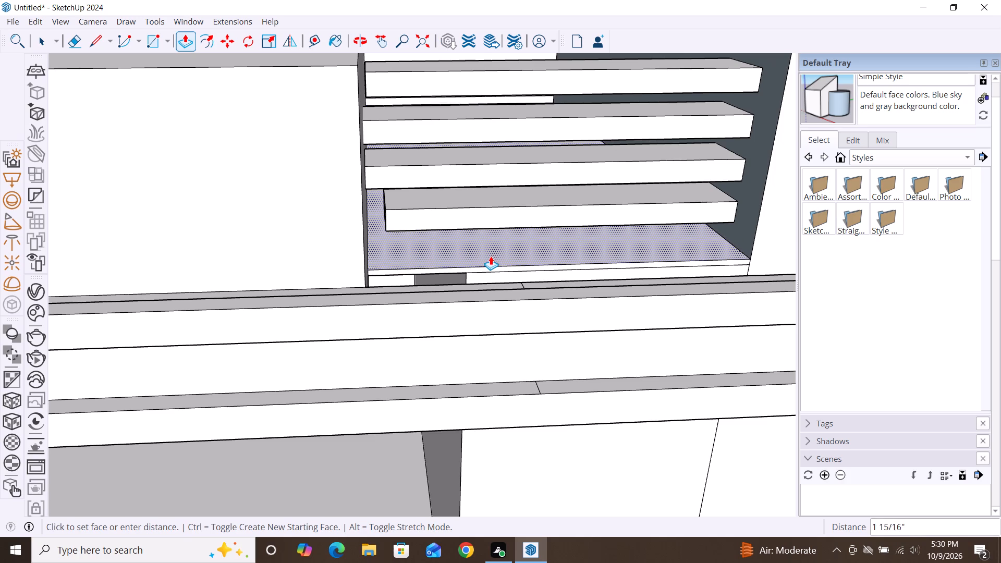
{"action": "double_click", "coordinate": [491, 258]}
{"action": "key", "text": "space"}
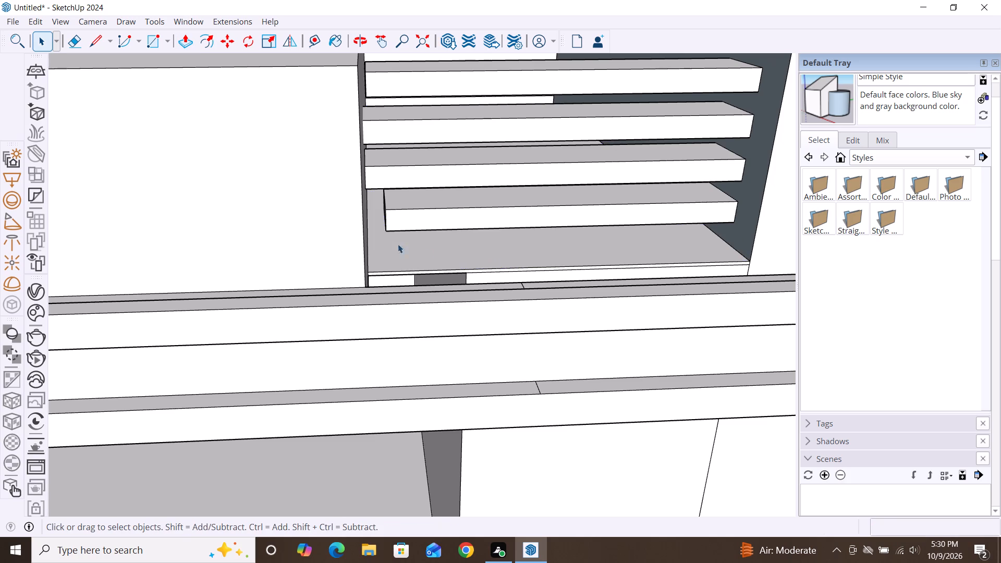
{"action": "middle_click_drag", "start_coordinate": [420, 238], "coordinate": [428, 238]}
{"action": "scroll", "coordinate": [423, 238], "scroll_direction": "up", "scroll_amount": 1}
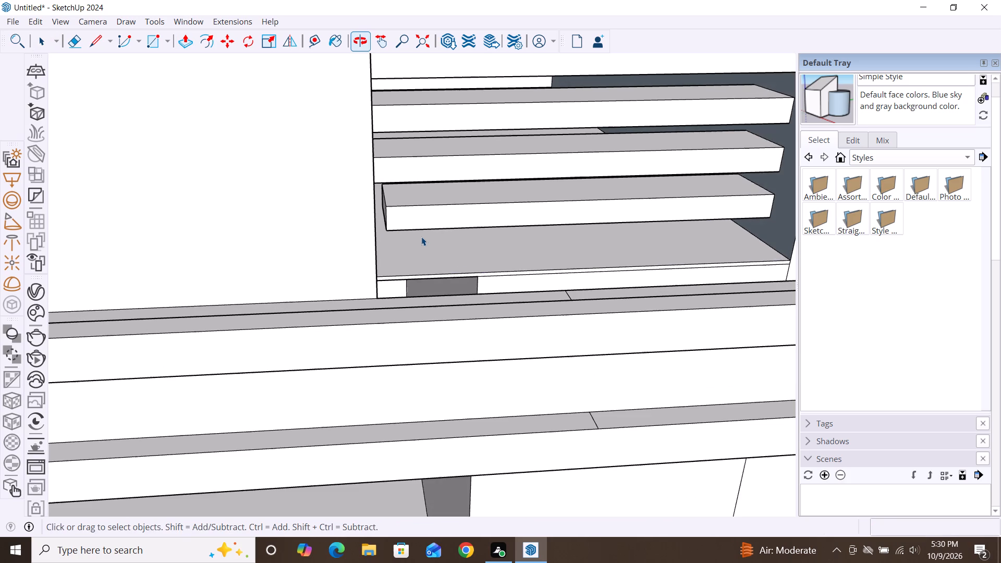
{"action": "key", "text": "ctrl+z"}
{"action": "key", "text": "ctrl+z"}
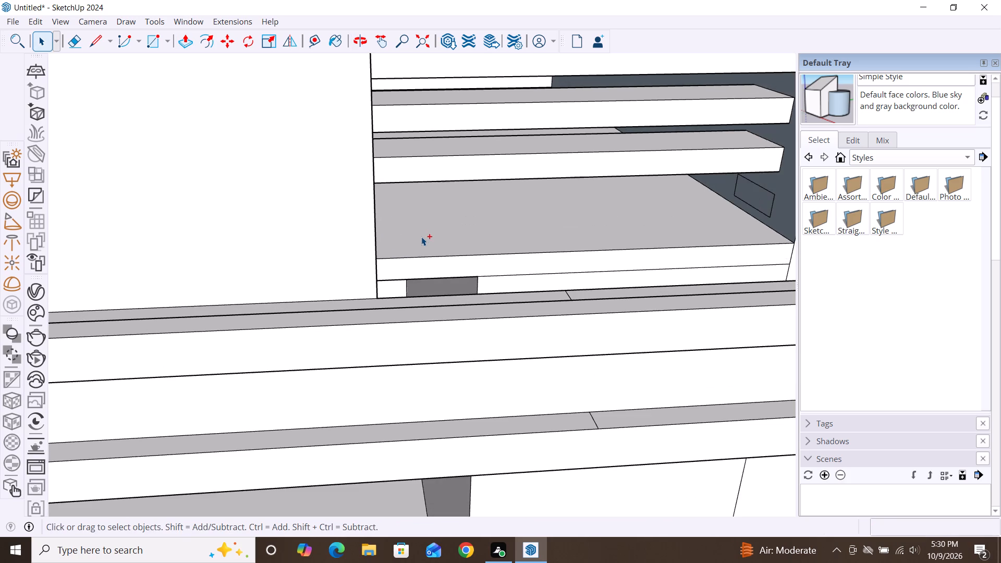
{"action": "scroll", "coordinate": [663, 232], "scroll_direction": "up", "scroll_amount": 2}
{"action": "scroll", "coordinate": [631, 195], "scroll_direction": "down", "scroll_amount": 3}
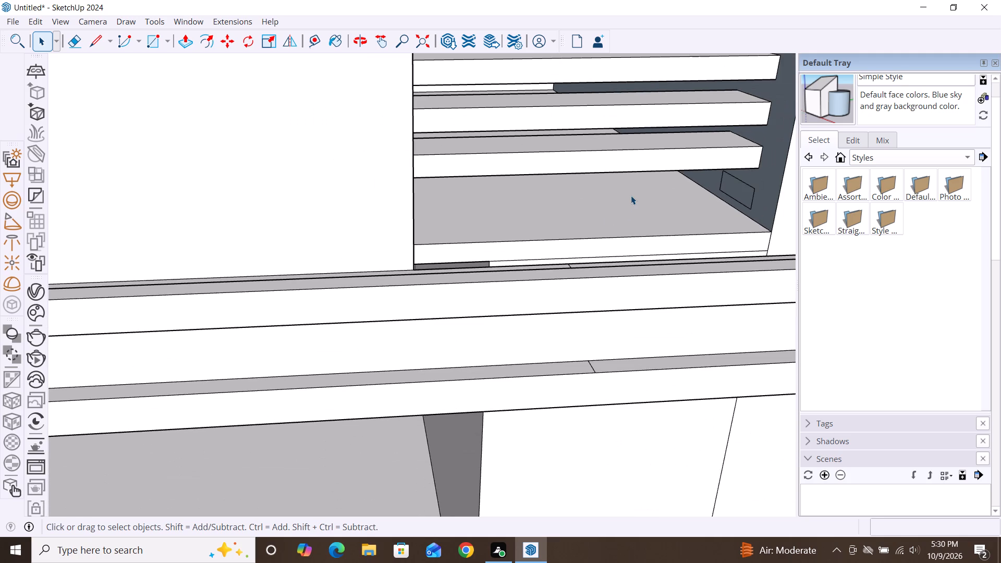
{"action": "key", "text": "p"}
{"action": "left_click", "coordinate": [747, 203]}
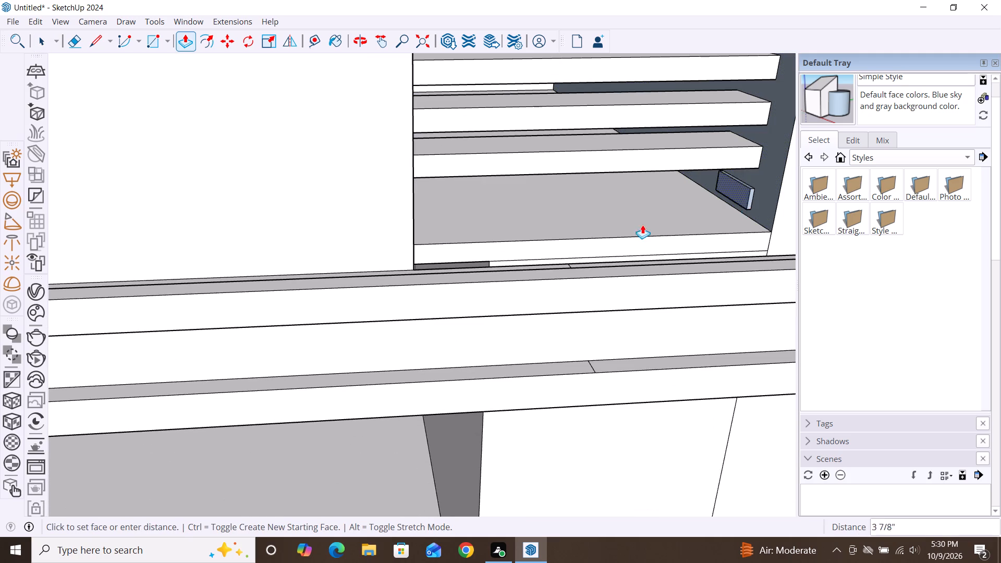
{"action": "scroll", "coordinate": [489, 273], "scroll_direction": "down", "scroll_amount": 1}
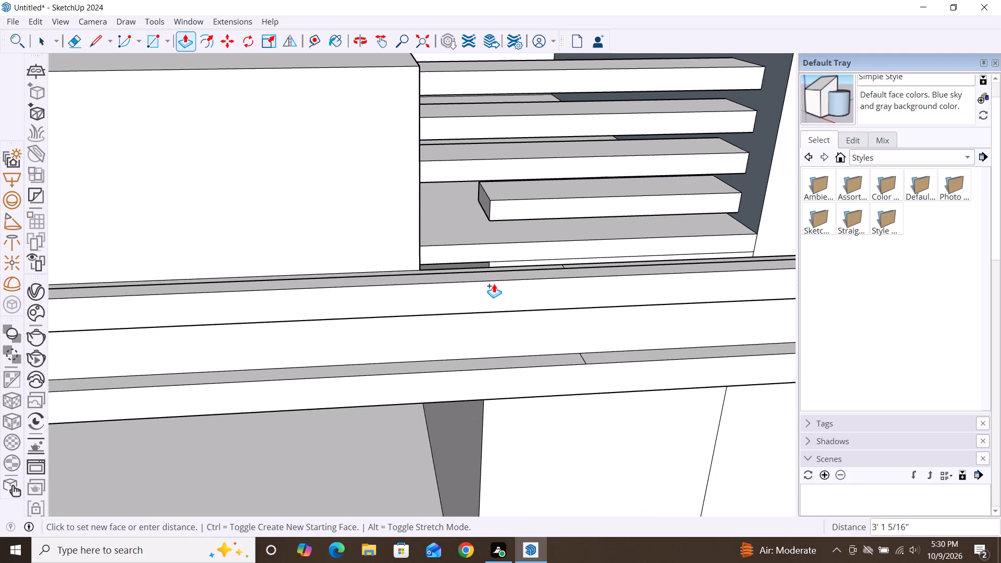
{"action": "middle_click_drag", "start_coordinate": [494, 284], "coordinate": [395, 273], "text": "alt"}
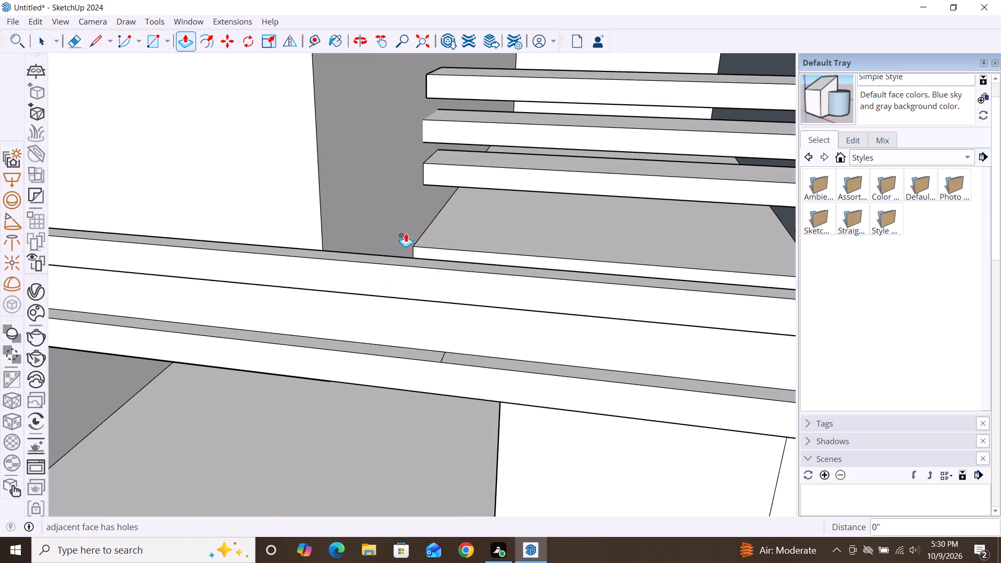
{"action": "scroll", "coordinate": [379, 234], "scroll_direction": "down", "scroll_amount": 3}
Push/Pull the lowest rectangle about 4' 3 9/16" across the gap into the upper-floor block.
{"action": "middle_click_drag", "start_coordinate": [389, 308], "coordinate": [483, 338]}
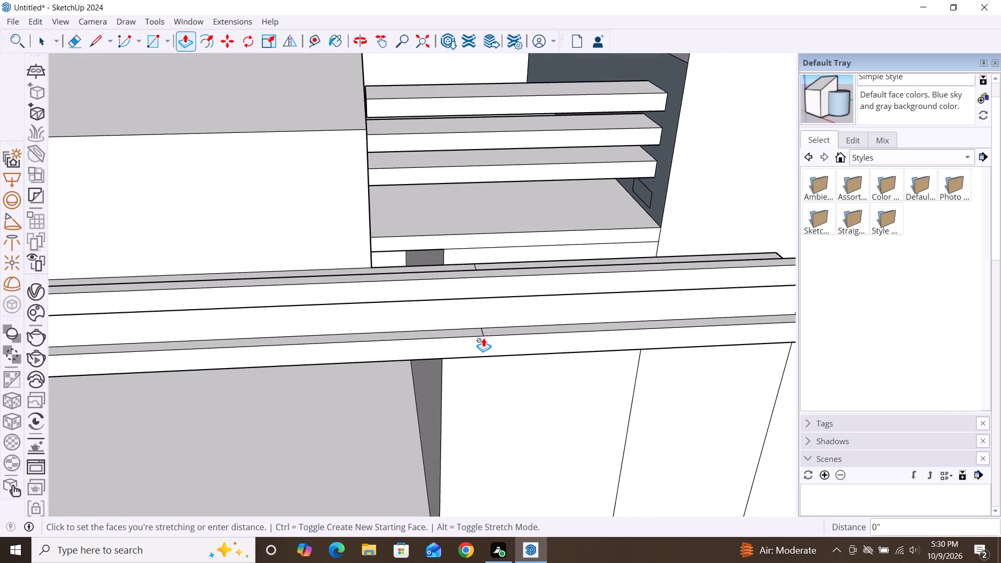
{"action": "scroll", "coordinate": [483, 338], "scroll_direction": "up", "scroll_amount": 2}
{"action": "key", "text": "p"}
{"action": "left_click", "coordinate": [669, 173]}
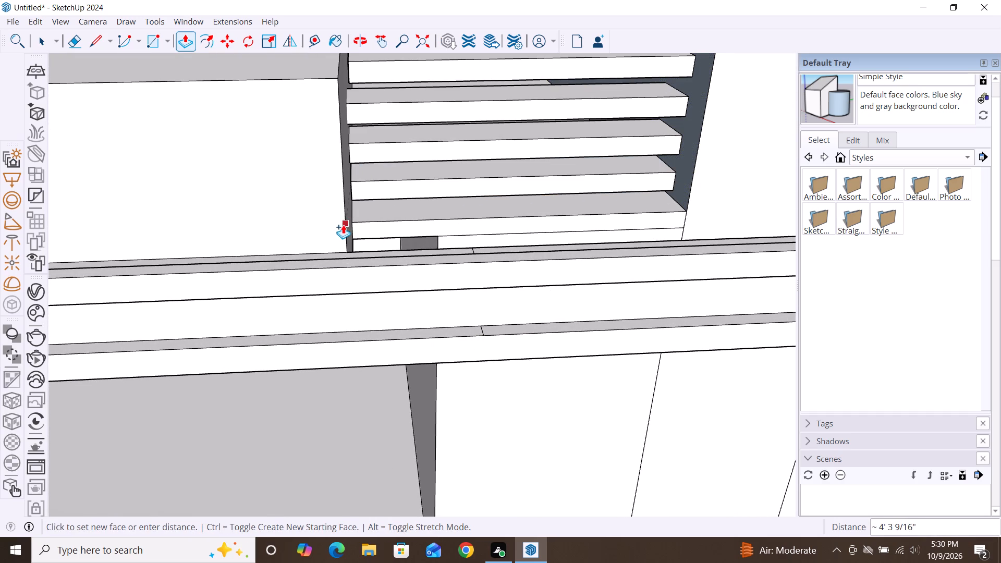
{"action": "left_click", "coordinate": [329, 221]}
{"action": "key", "text": "space"}
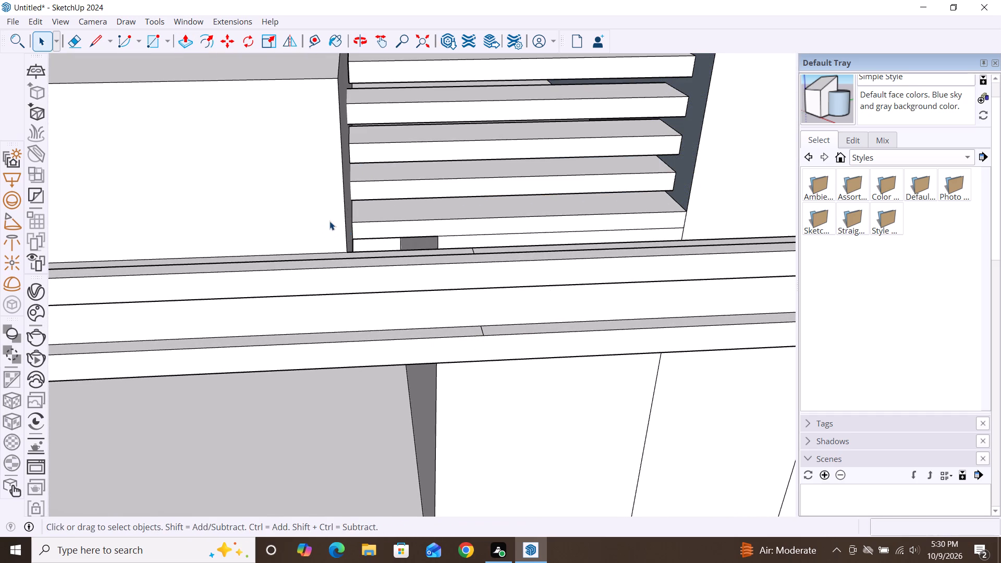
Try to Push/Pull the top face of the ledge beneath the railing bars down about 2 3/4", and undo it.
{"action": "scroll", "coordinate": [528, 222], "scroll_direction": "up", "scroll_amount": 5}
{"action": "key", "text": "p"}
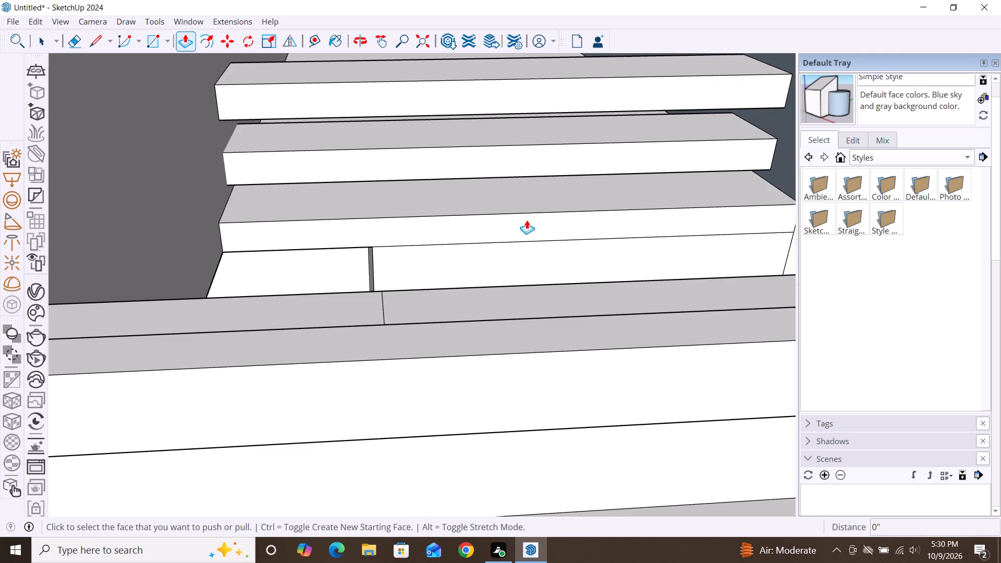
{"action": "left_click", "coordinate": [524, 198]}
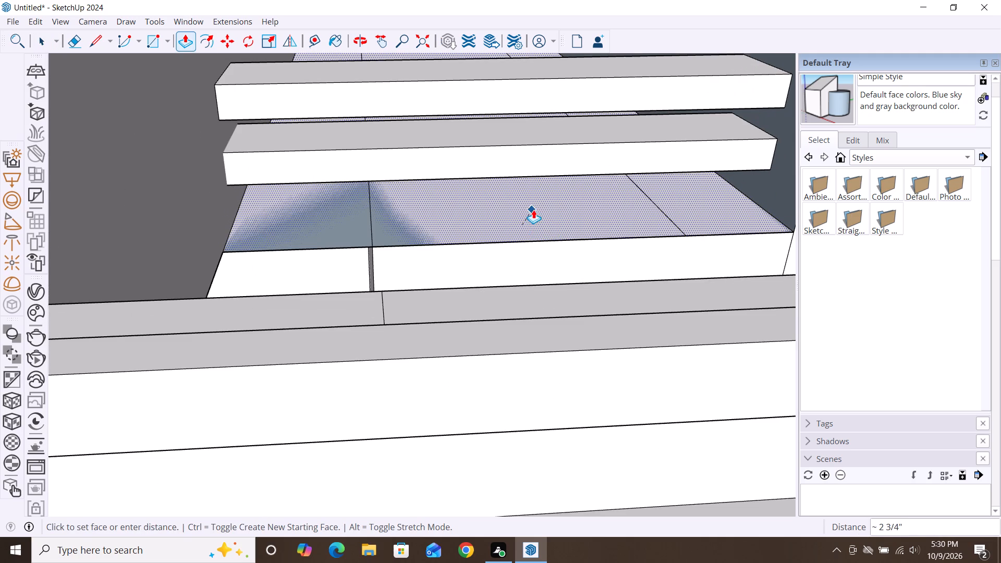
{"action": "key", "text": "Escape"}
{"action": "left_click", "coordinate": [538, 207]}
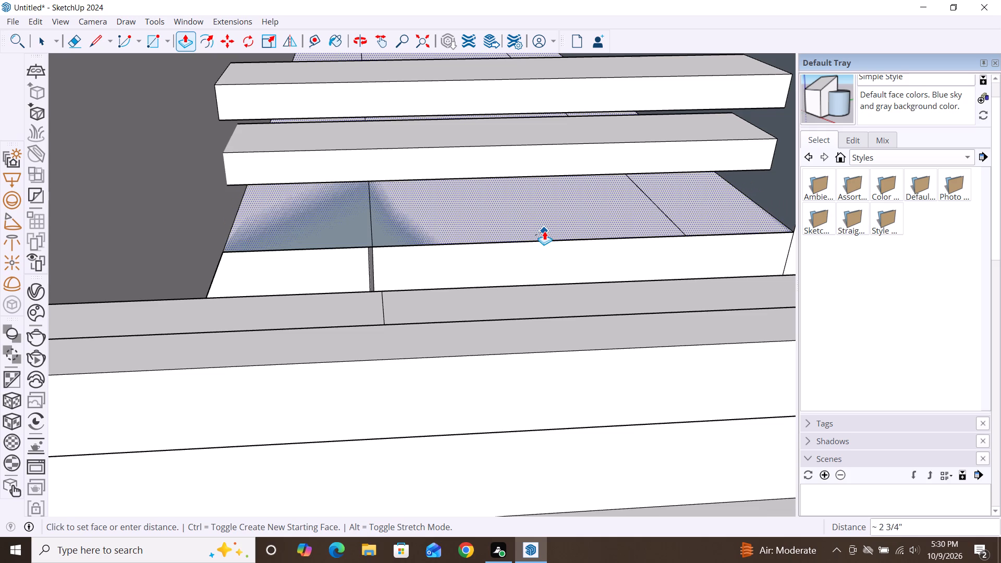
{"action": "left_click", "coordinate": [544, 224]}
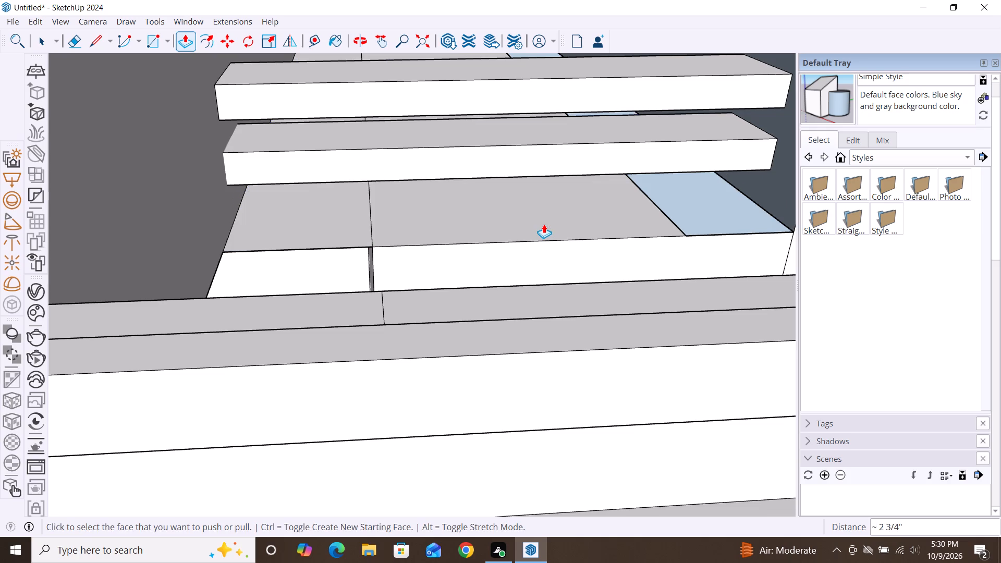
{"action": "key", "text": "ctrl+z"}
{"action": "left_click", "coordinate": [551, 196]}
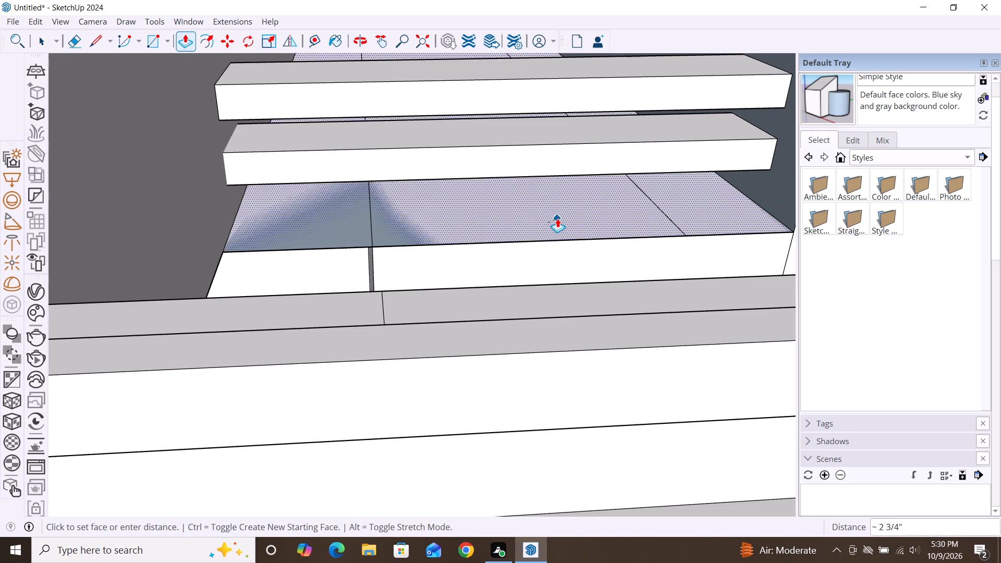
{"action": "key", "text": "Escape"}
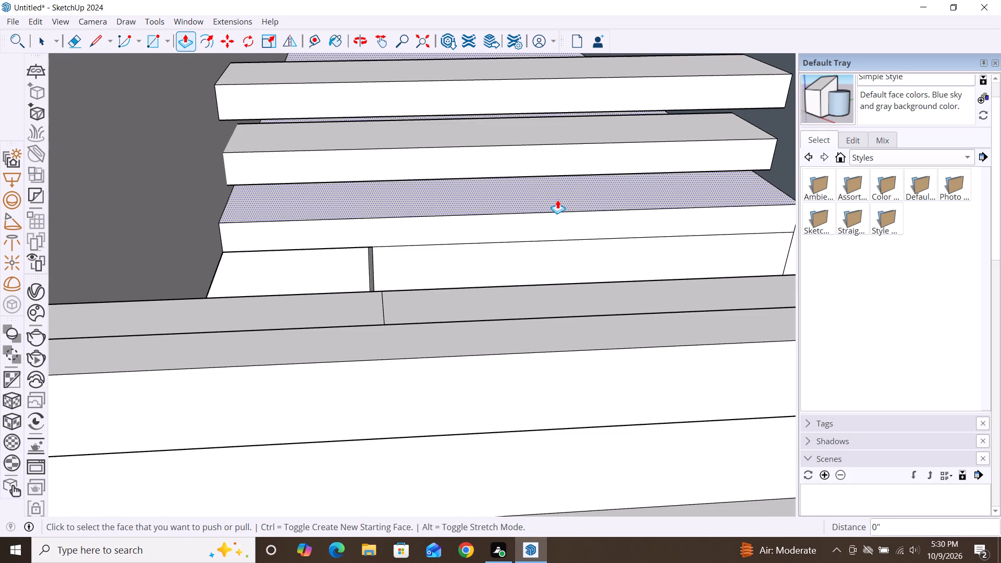
Push/Pull the top face of the ledge beneath the bars down about 1 13/16".
{"action": "left_click", "coordinate": [557, 200]}
{"action": "left_click", "coordinate": [565, 219]}
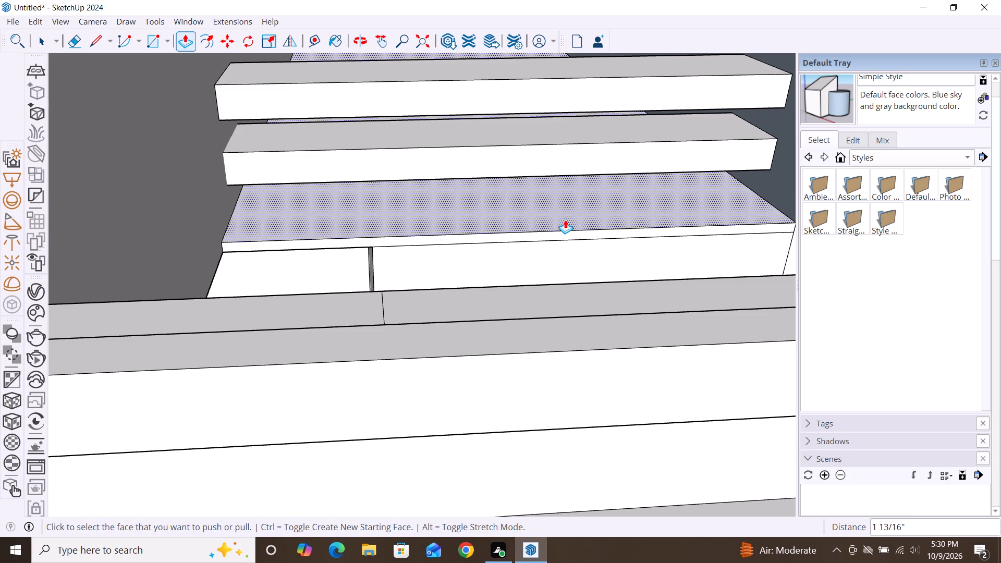
{"action": "key", "text": "space"}
Push/Pull the top face of the upper-floor block up about 1' 5 1/4".
{"action": "scroll", "coordinate": [521, 172], "scroll_direction": "down", "scroll_amount": 8}
{"action": "scroll", "coordinate": [516, 251], "scroll_direction": "up", "scroll_amount": 2}
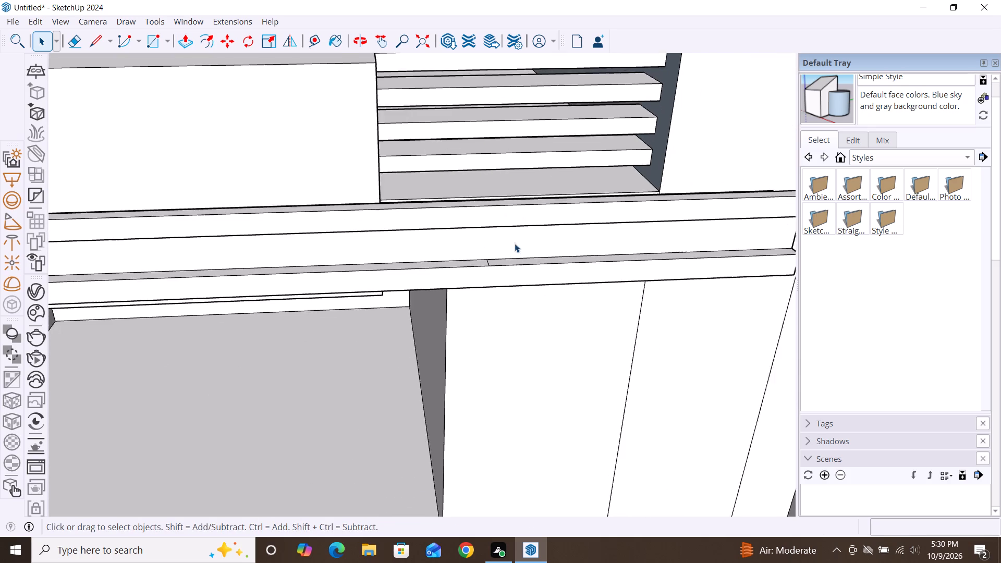
{"action": "scroll", "coordinate": [515, 243], "scroll_direction": "up", "scroll_amount": 1}
{"action": "scroll", "coordinate": [497, 166], "scroll_direction": "down", "scroll_amount": 3}
{"action": "middle_click_drag", "start_coordinate": [543, 407], "coordinate": [455, 408]}
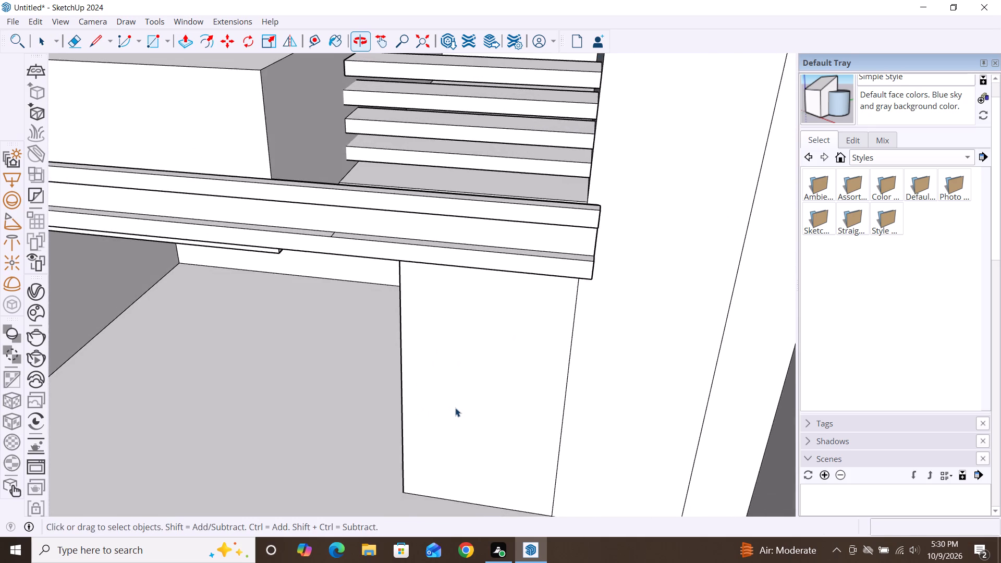
{"action": "scroll", "coordinate": [595, 178], "scroll_direction": "down", "scroll_amount": 7}
{"action": "scroll", "coordinate": [589, 293], "scroll_direction": "down", "scroll_amount": 4}
{"action": "middle_click_drag", "start_coordinate": [582, 364], "coordinate": [605, 305]}
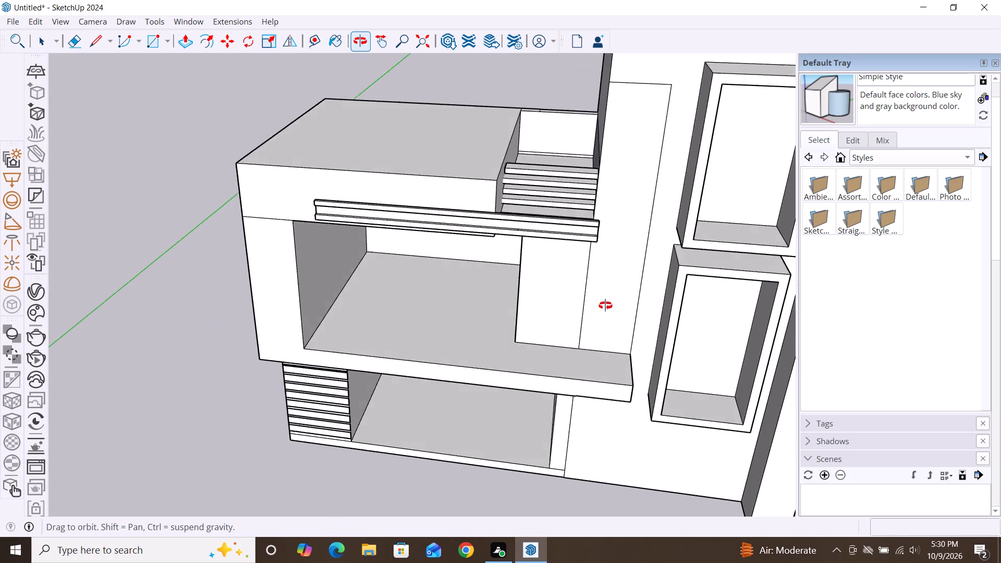
{"action": "middle_click_drag", "start_coordinate": [605, 305], "coordinate": [609, 285]}
{"action": "scroll", "coordinate": [520, 263], "scroll_direction": "up", "scroll_amount": 3}
{"action": "scroll", "coordinate": [520, 263], "scroll_direction": "down", "scroll_amount": 4}
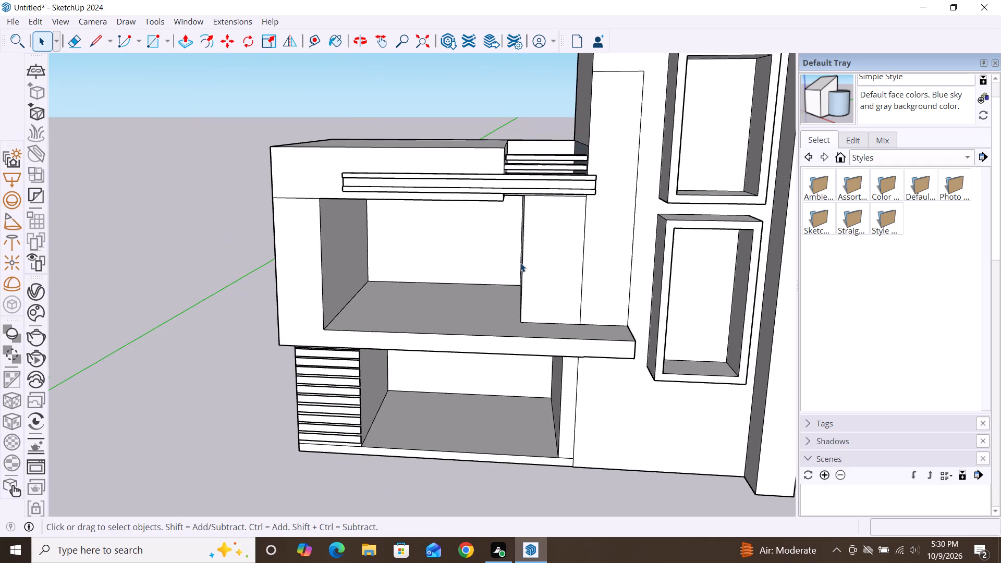
{"action": "scroll", "coordinate": [464, 276], "scroll_direction": "down", "scroll_amount": 2}
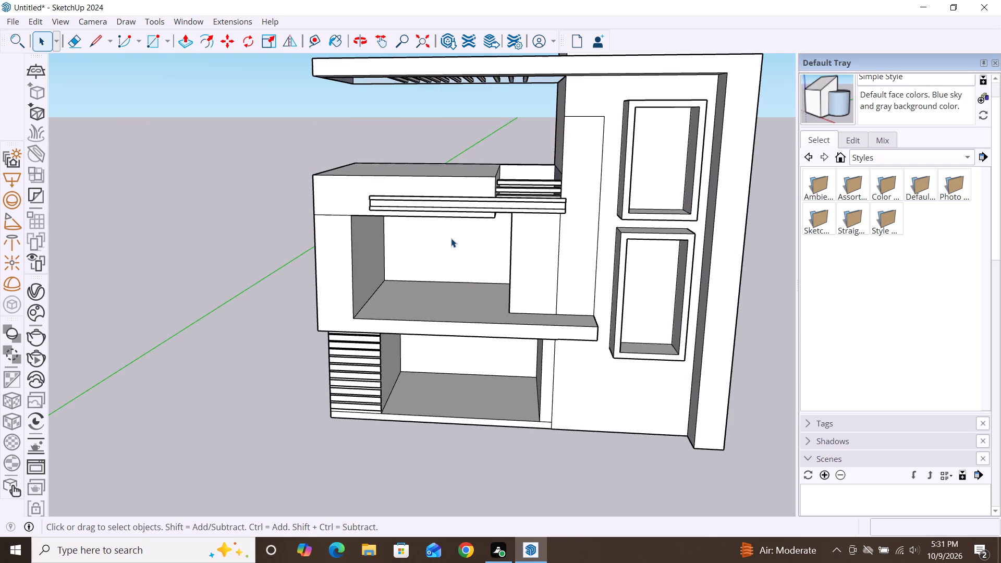
{"action": "key", "text": "p"}
{"action": "left_click", "coordinate": [457, 171]}
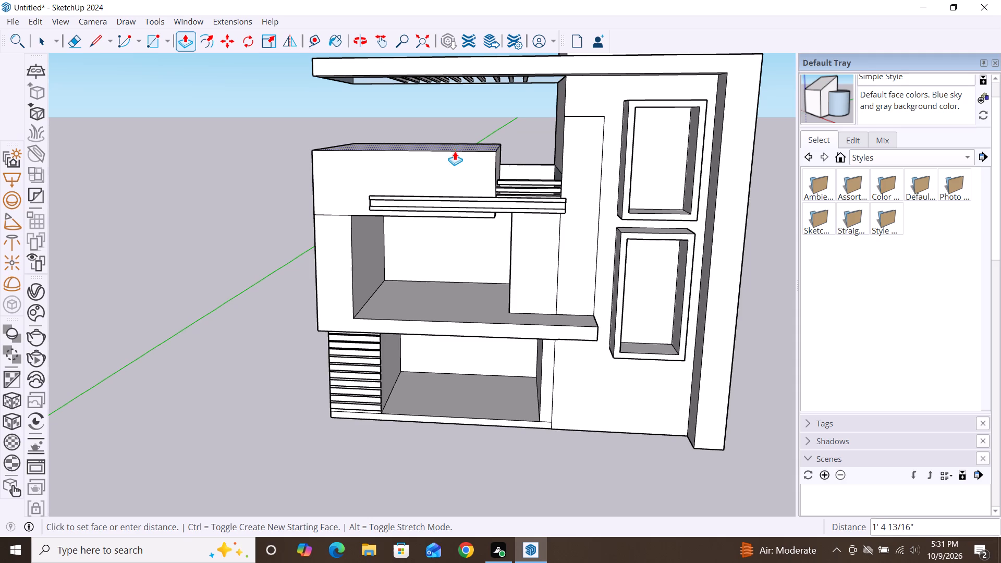
{"action": "left_click", "coordinate": [456, 150]}
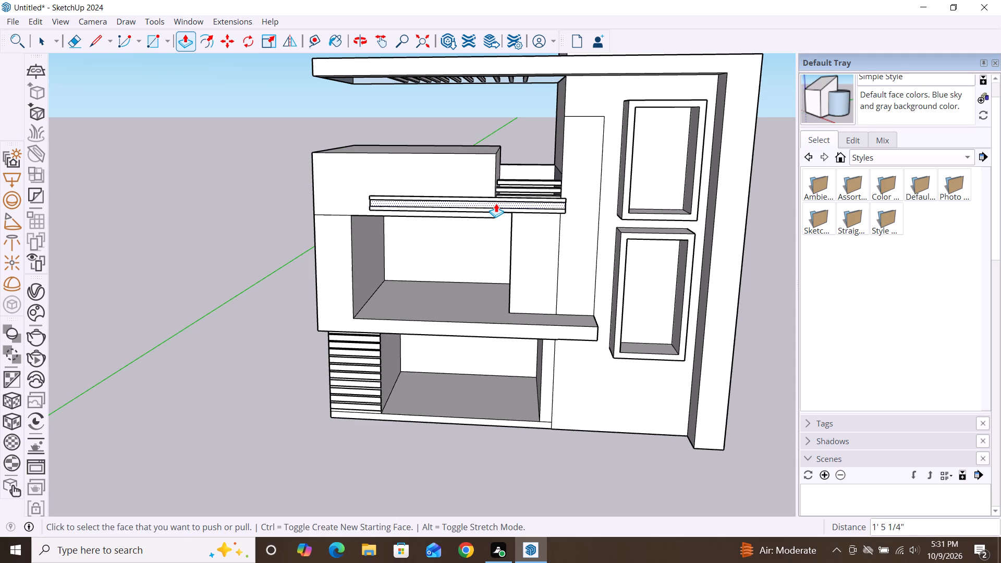
{"action": "key", "text": "space"}
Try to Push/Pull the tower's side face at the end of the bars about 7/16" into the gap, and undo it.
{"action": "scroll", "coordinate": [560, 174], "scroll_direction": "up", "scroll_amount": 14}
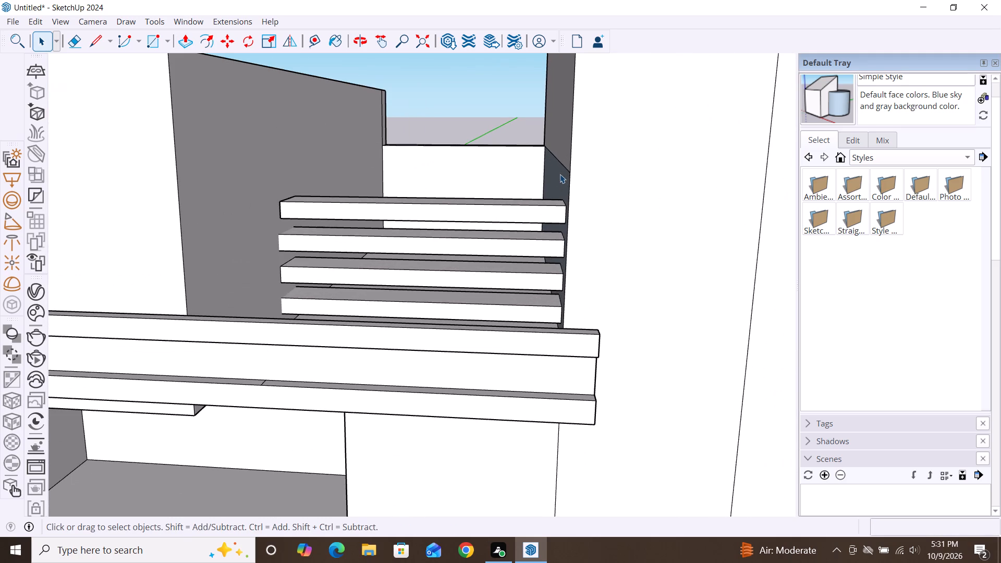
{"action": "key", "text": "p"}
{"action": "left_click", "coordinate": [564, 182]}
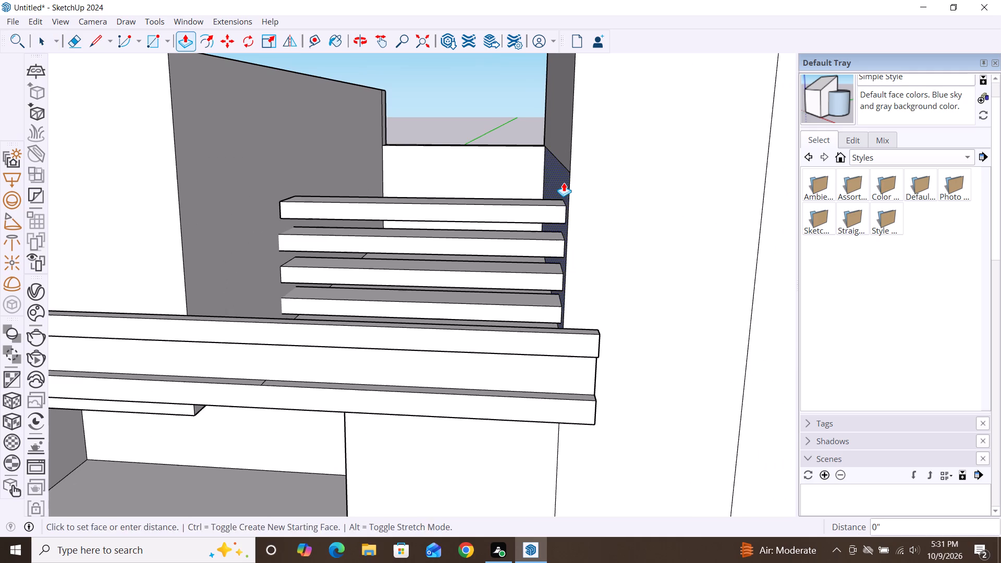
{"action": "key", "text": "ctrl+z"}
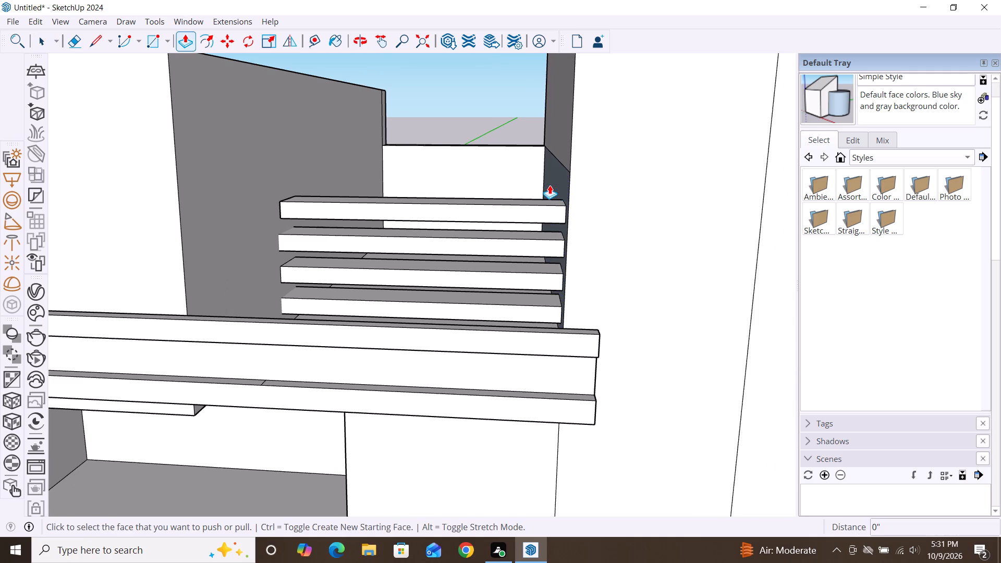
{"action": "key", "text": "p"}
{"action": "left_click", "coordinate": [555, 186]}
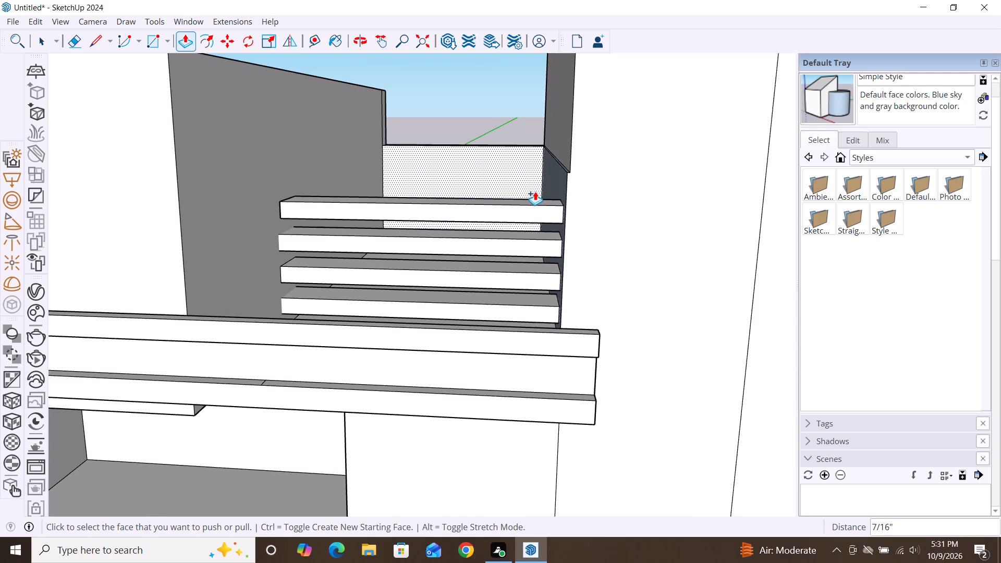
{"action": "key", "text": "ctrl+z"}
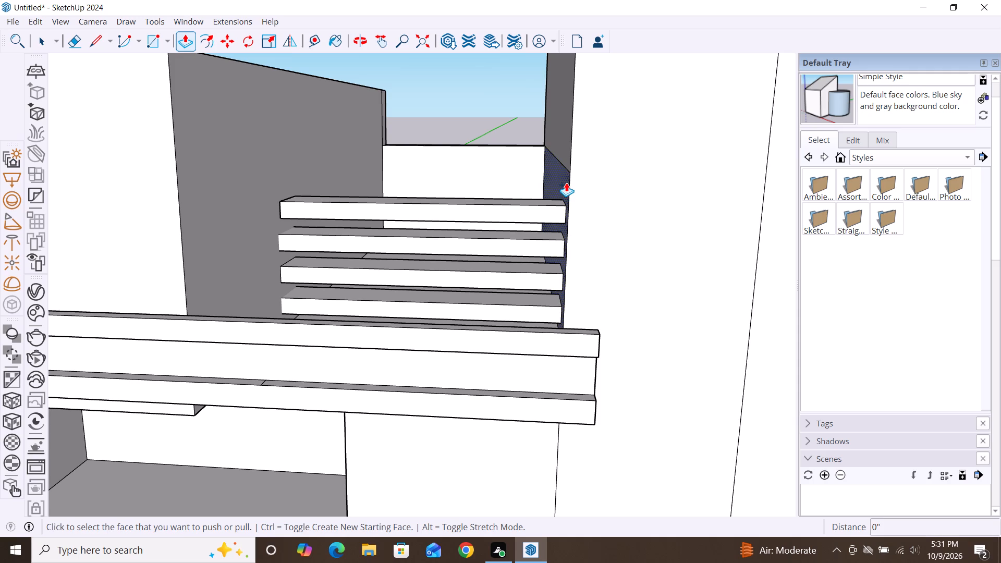
Push/Pull the tower's side face at the end of the bars about 3/16" into the gap.
{"action": "left_click", "coordinate": [566, 182]}
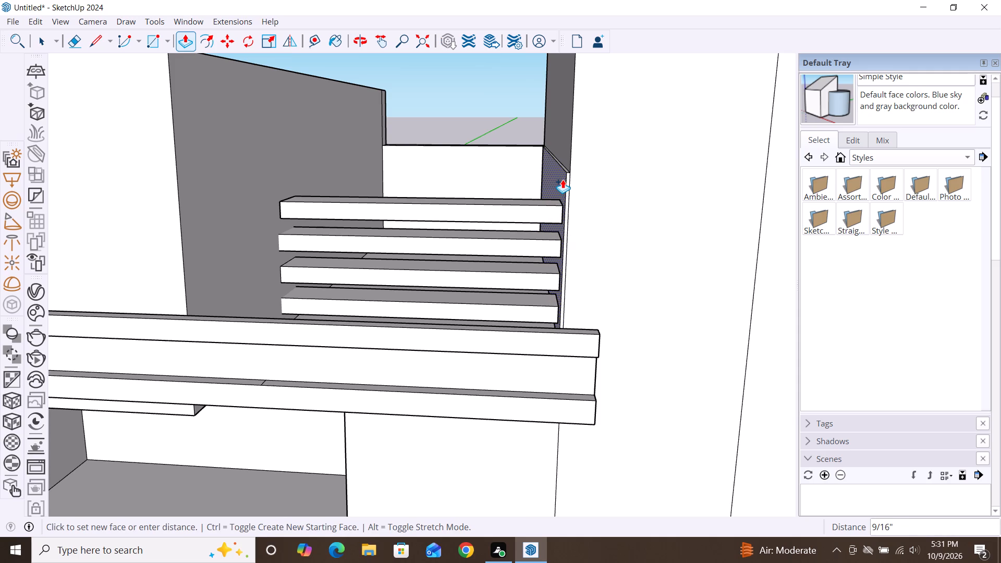
{"action": "left_click", "coordinate": [565, 179]}
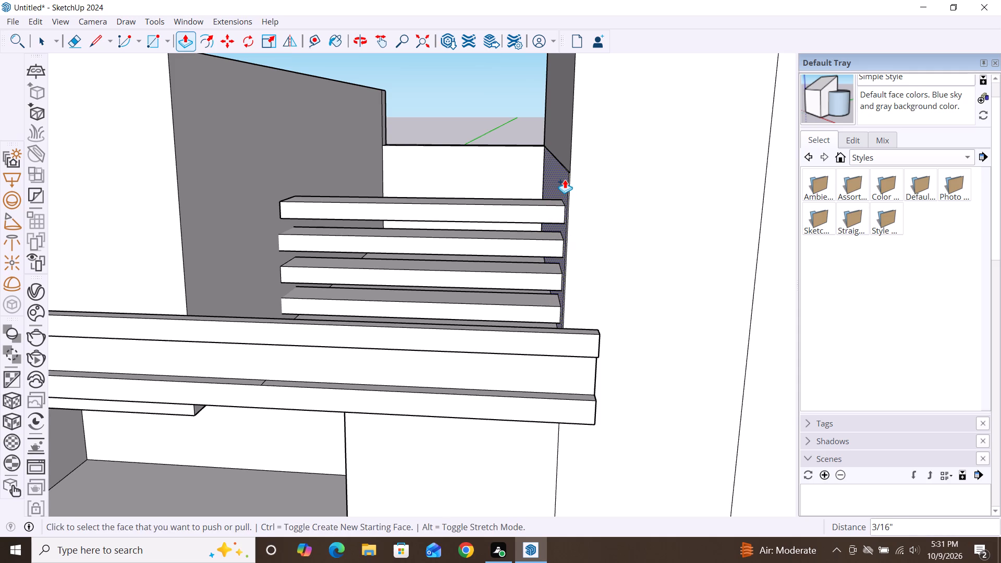
{"action": "key", "text": "space"}
Make a group from the top railing bar's front and top faces with their shared edge.
{"action": "scroll", "coordinate": [508, 175], "scroll_direction": "down", "scroll_amount": 3}
{"action": "middle_click_drag", "start_coordinate": [501, 259], "coordinate": [613, 274]}
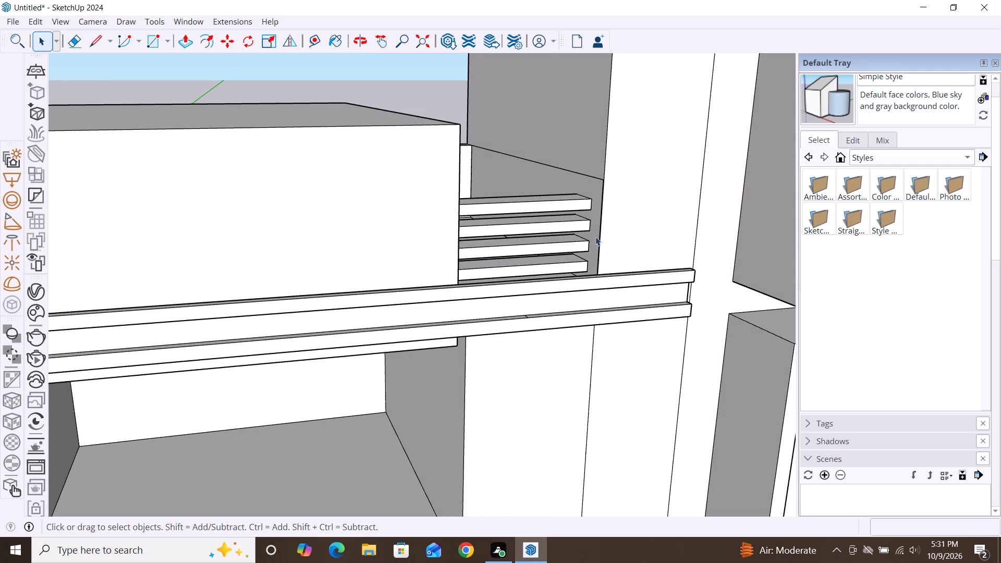
{"action": "scroll", "coordinate": [583, 189], "scroll_direction": "up", "scroll_amount": 7}
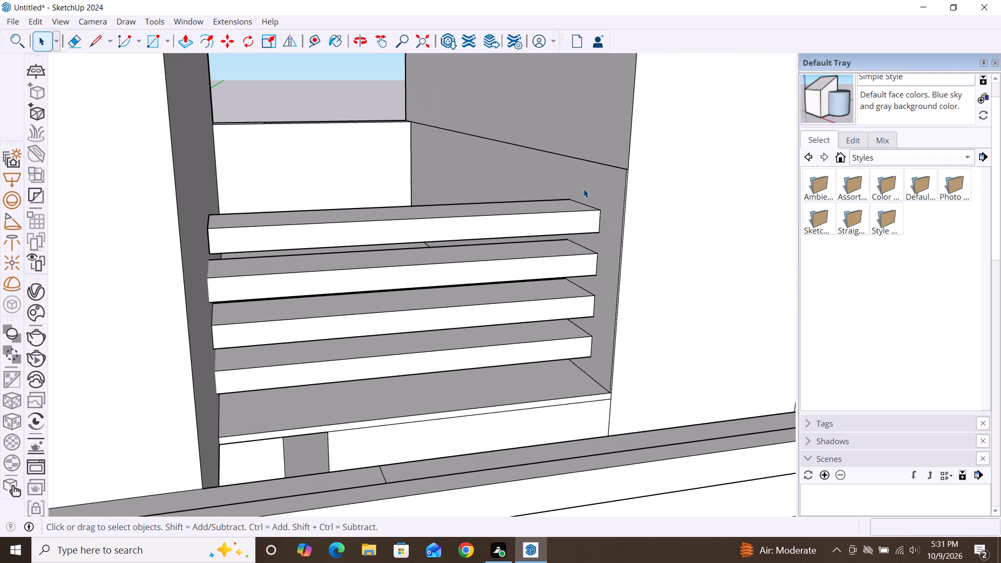
{"action": "left_click", "coordinate": [587, 216]}
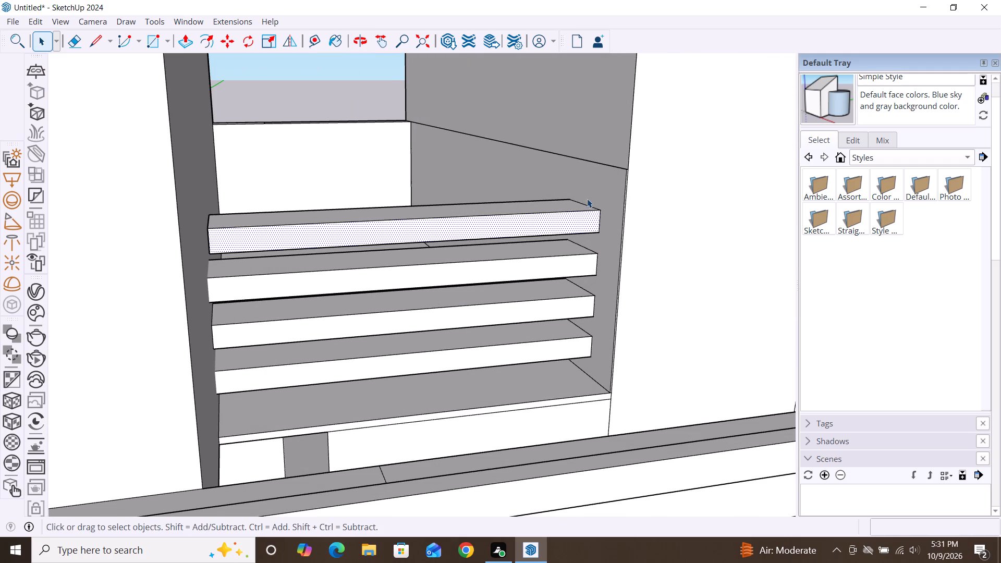
{"action": "double_click", "coordinate": [583, 210]}
{"action": "right_click", "coordinate": [583, 210]}
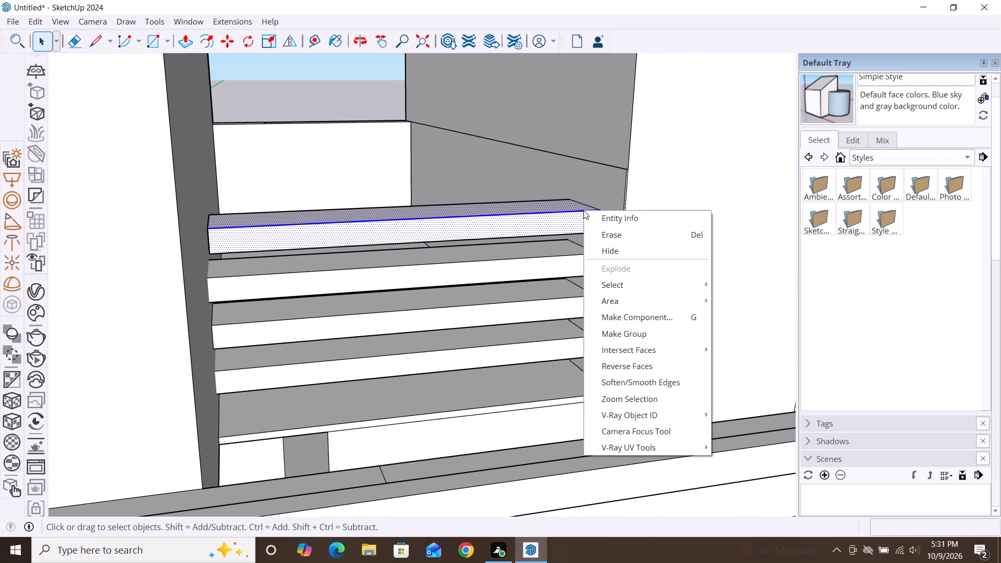
{"action": "left_click", "coordinate": [632, 333]}
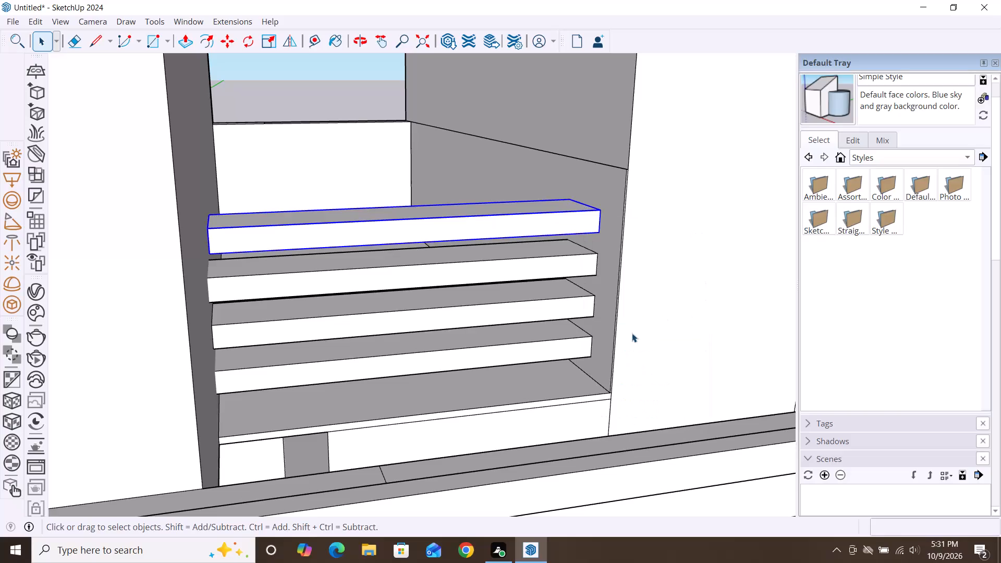
Copy the grouped bar straight up twice, about 7 1/4" and another 7 7/16" higher, adding two bars above the stack.
{"action": "key", "text": "m"}
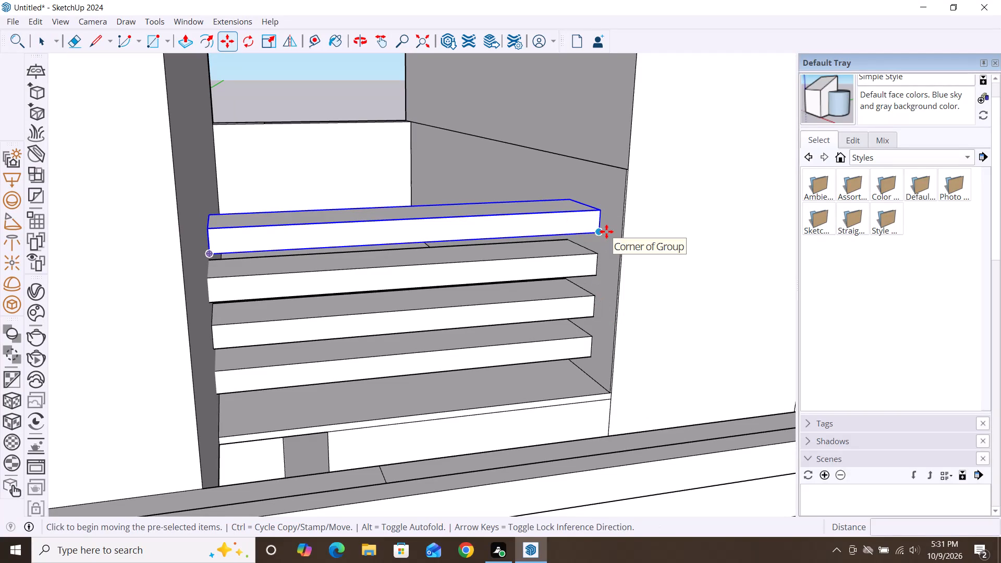
{"action": "left_click", "coordinate": [602, 230]}
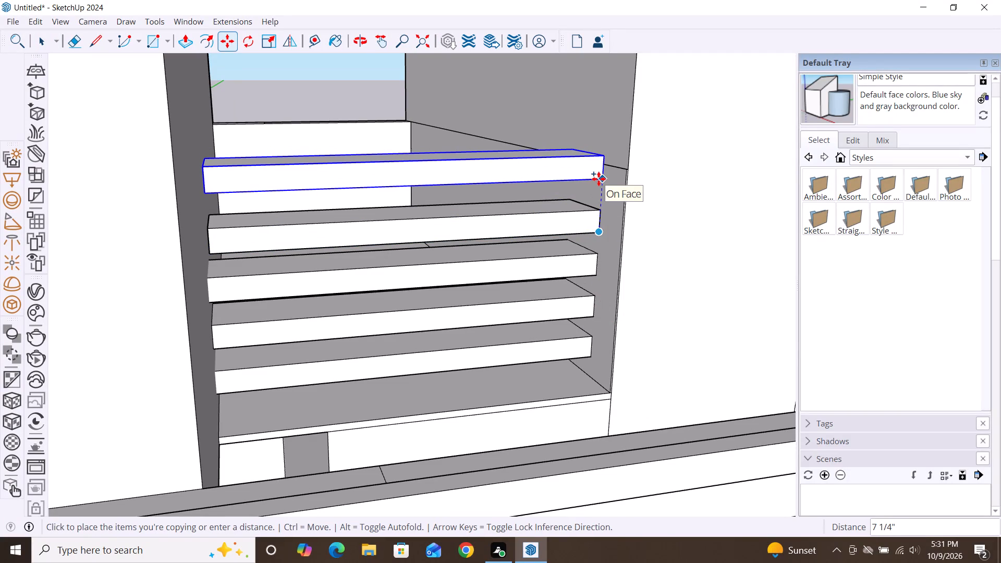
{"action": "left_click", "coordinate": [599, 179]}
{"action": "scroll", "coordinate": [600, 179], "scroll_direction": "down", "scroll_amount": 4}
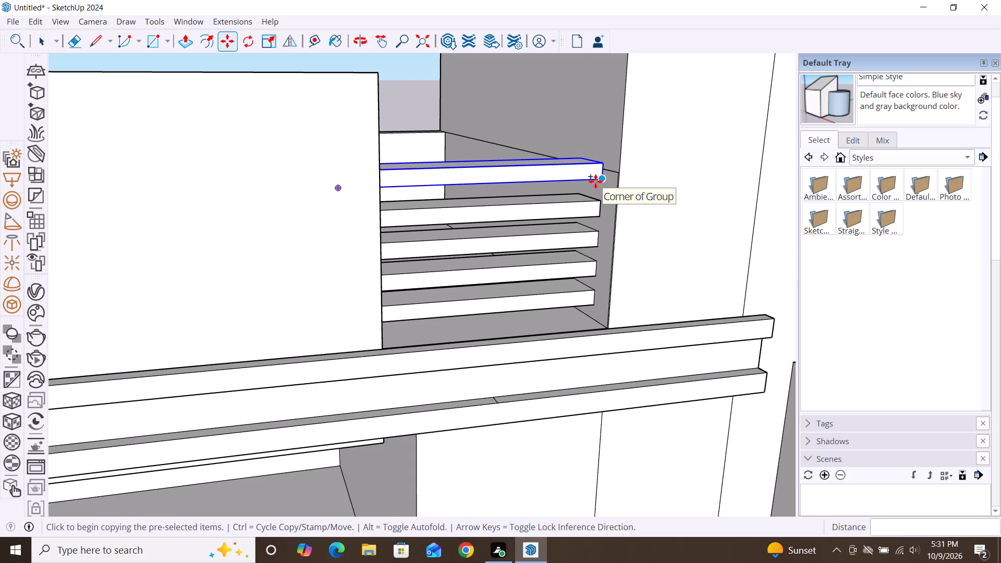
{"action": "left_click", "coordinate": [595, 181]}
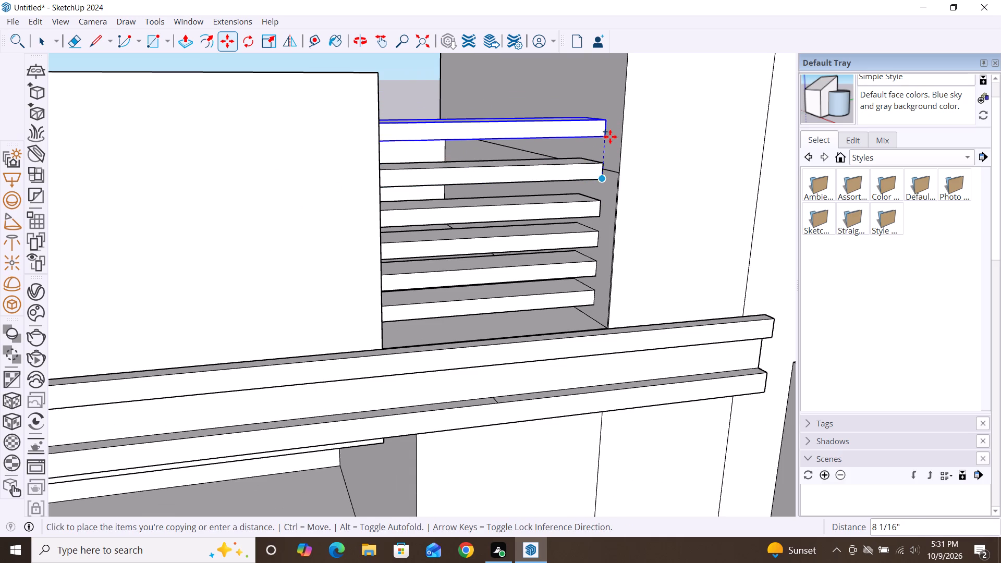
{"action": "left_click", "coordinate": [610, 140]}
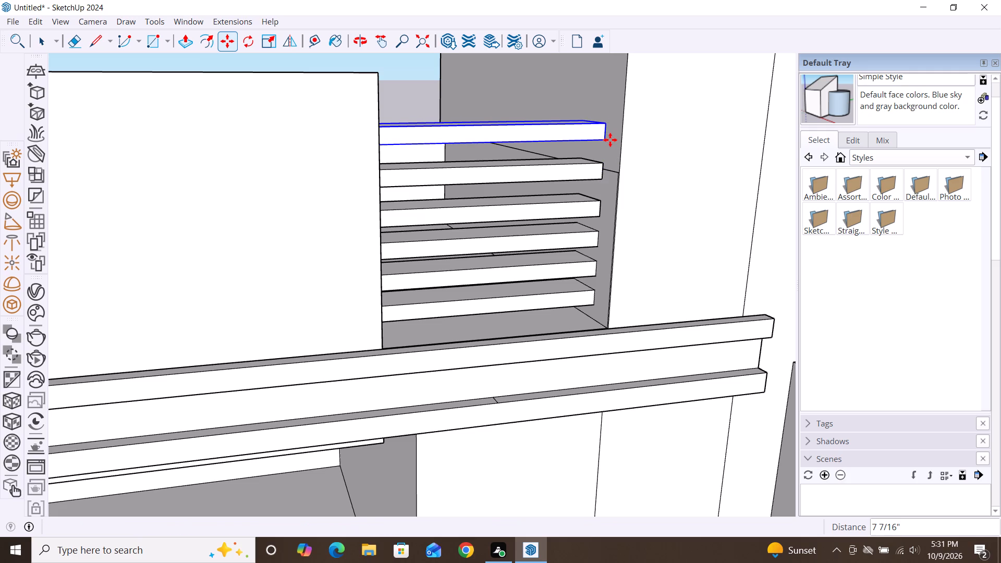
{"action": "key", "text": "space"}
{"action": "scroll", "coordinate": [453, 137], "scroll_direction": "down", "scroll_amount": 2}
{"action": "left_click", "coordinate": [401, 85]}
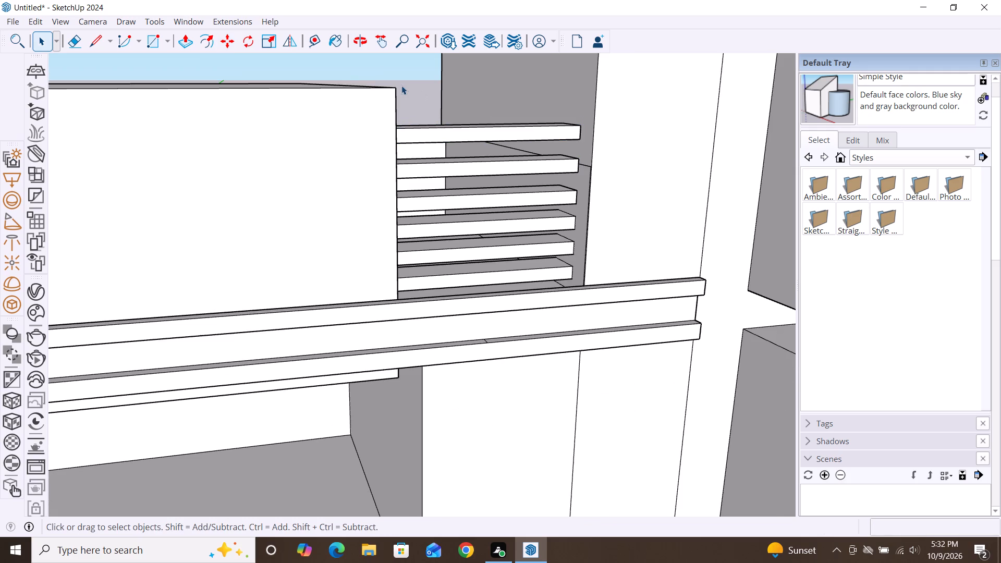
Examine the whole facade with the raised upper-floor block and the extended stack of railing bars.
{"action": "scroll", "coordinate": [508, 203], "scroll_direction": "down", "scroll_amount": 8}
{"action": "middle_click_drag", "start_coordinate": [523, 319], "coordinate": [428, 281]}
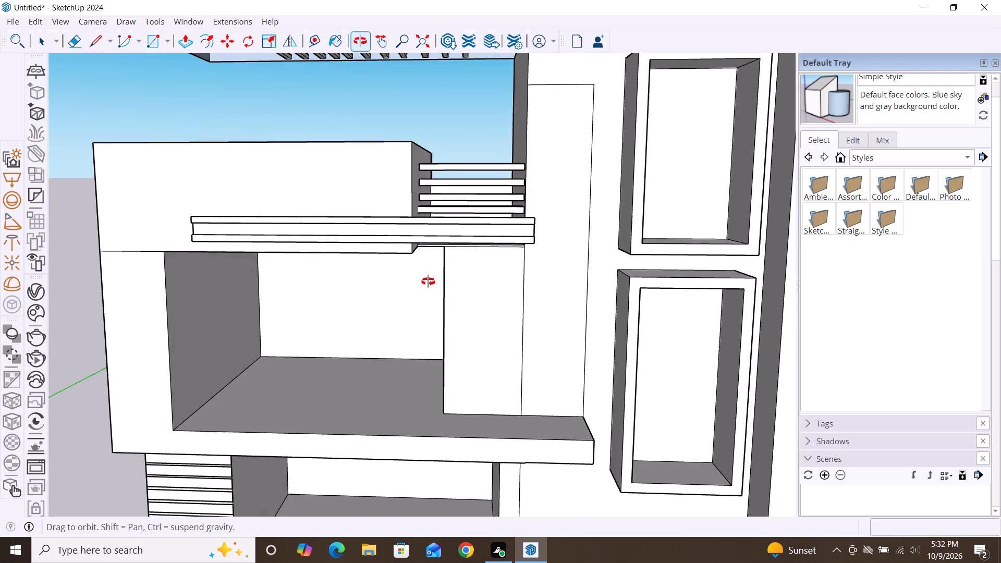
{"action": "middle_click_drag", "start_coordinate": [428, 281], "coordinate": [437, 310]}
{"action": "scroll", "coordinate": [435, 186], "scroll_direction": "down", "scroll_amount": 6}
{"action": "scroll", "coordinate": [462, 132], "scroll_direction": "down", "scroll_amount": 3}
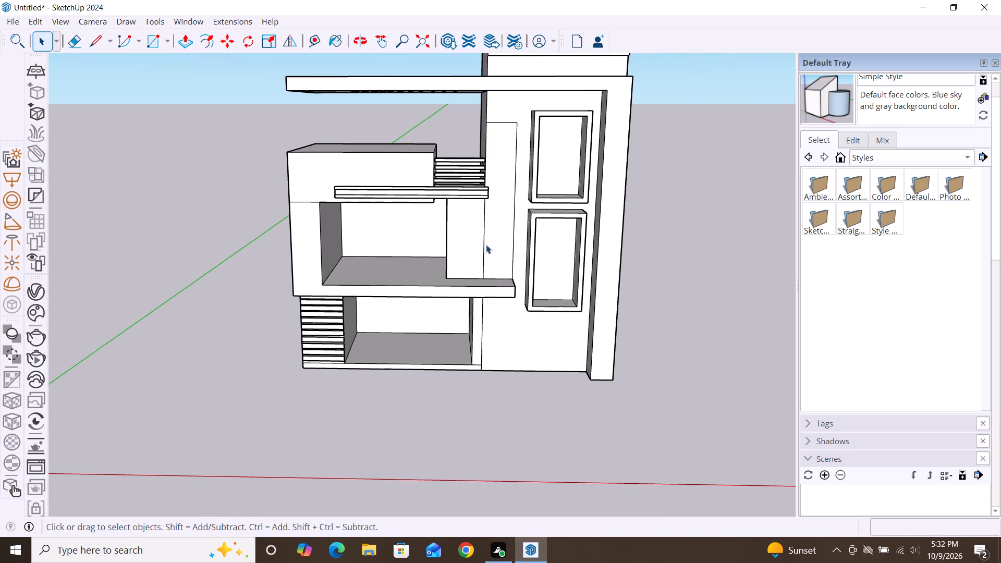
{"action": "middle_click_drag", "start_coordinate": [486, 244], "coordinate": [491, 228]}
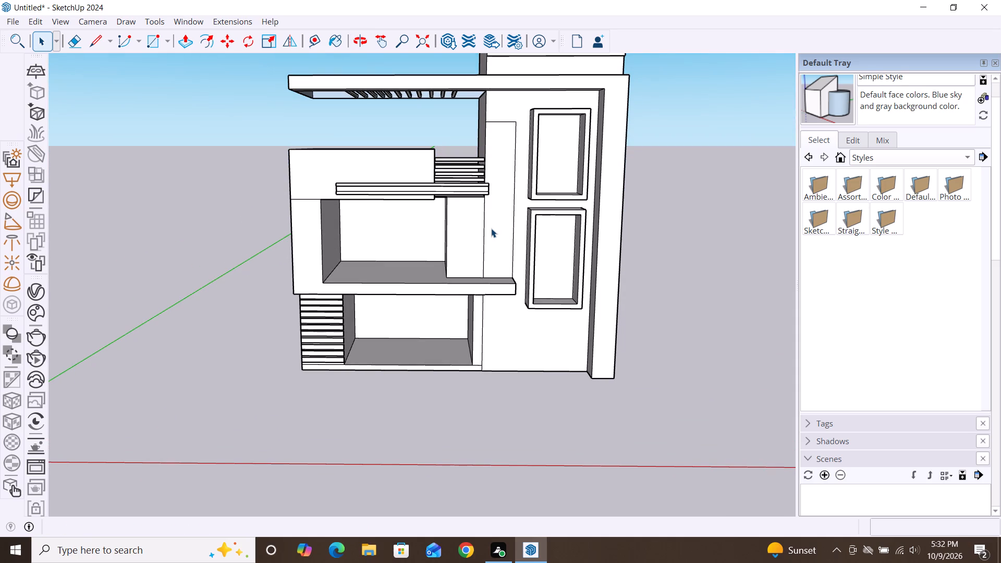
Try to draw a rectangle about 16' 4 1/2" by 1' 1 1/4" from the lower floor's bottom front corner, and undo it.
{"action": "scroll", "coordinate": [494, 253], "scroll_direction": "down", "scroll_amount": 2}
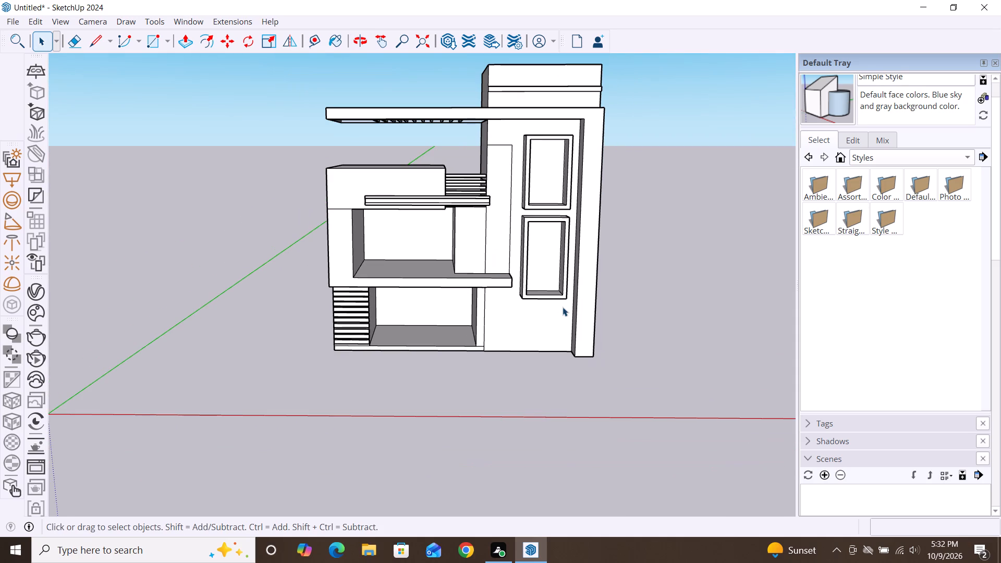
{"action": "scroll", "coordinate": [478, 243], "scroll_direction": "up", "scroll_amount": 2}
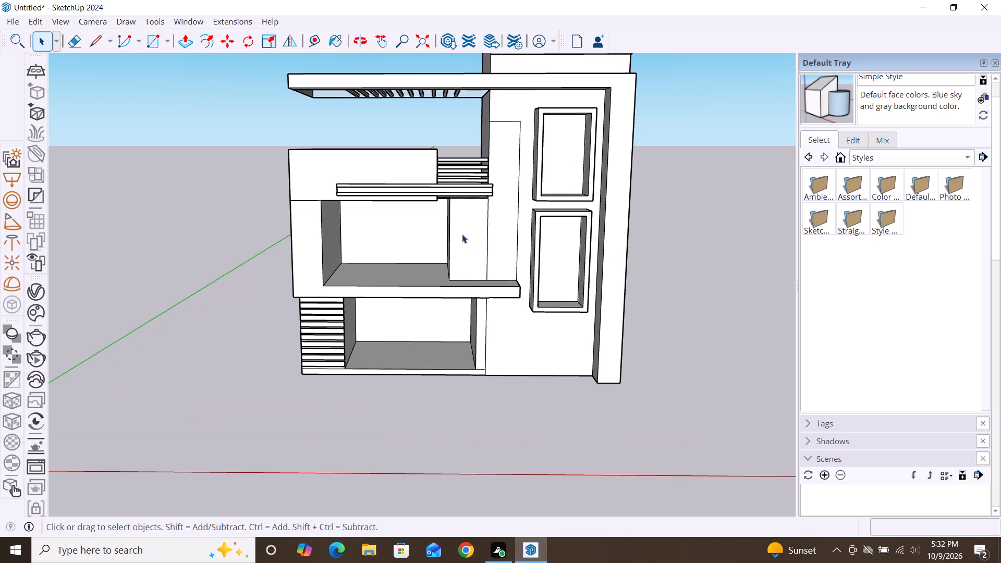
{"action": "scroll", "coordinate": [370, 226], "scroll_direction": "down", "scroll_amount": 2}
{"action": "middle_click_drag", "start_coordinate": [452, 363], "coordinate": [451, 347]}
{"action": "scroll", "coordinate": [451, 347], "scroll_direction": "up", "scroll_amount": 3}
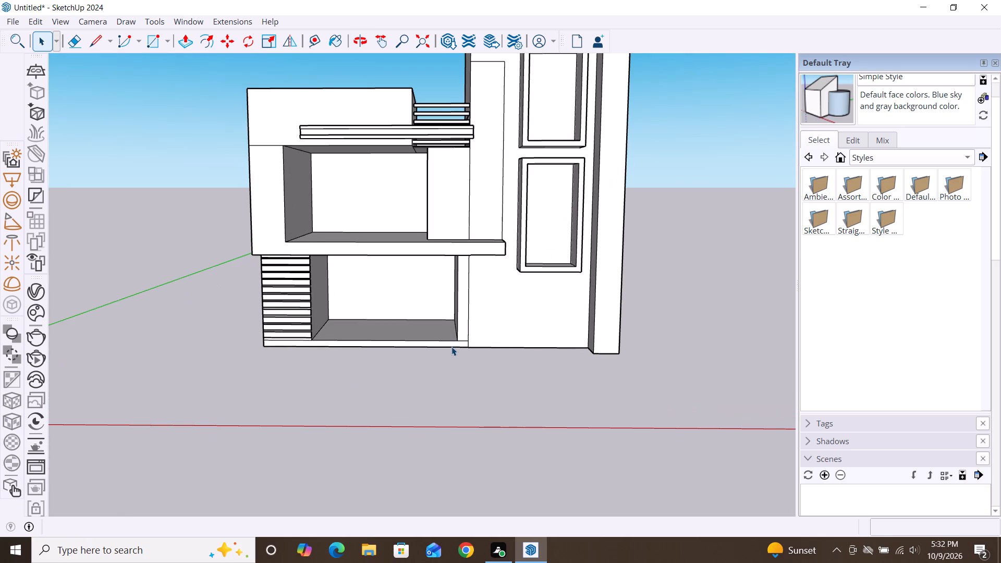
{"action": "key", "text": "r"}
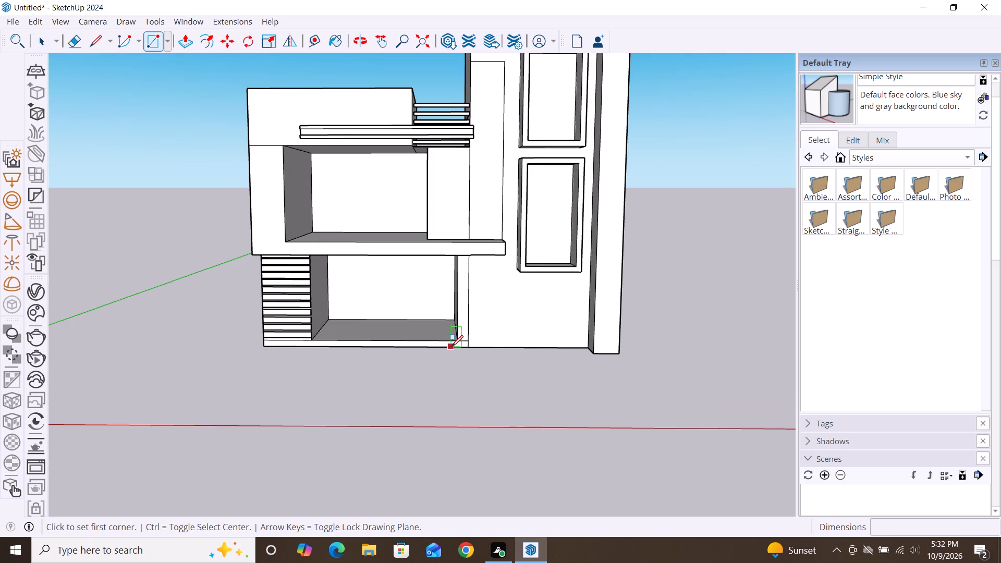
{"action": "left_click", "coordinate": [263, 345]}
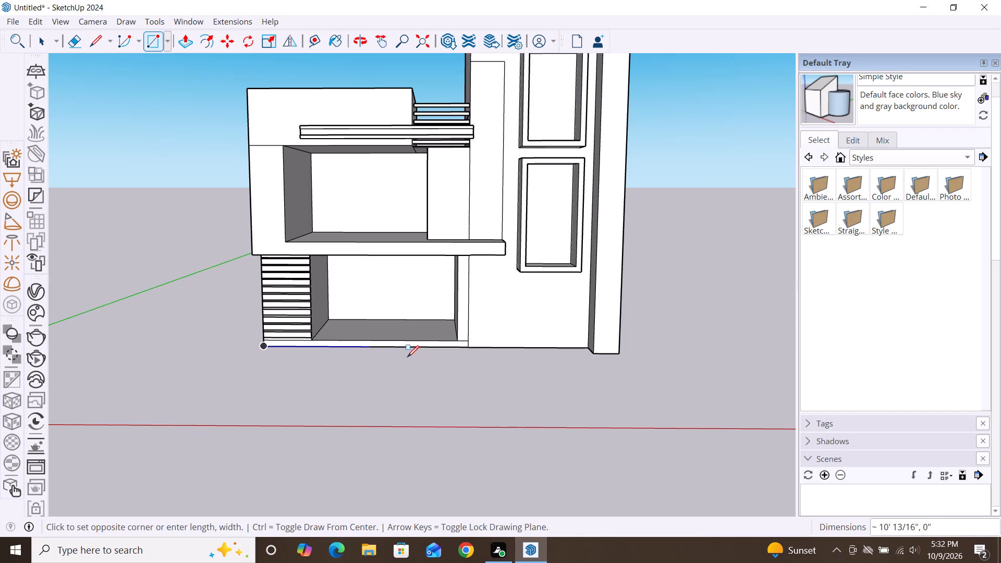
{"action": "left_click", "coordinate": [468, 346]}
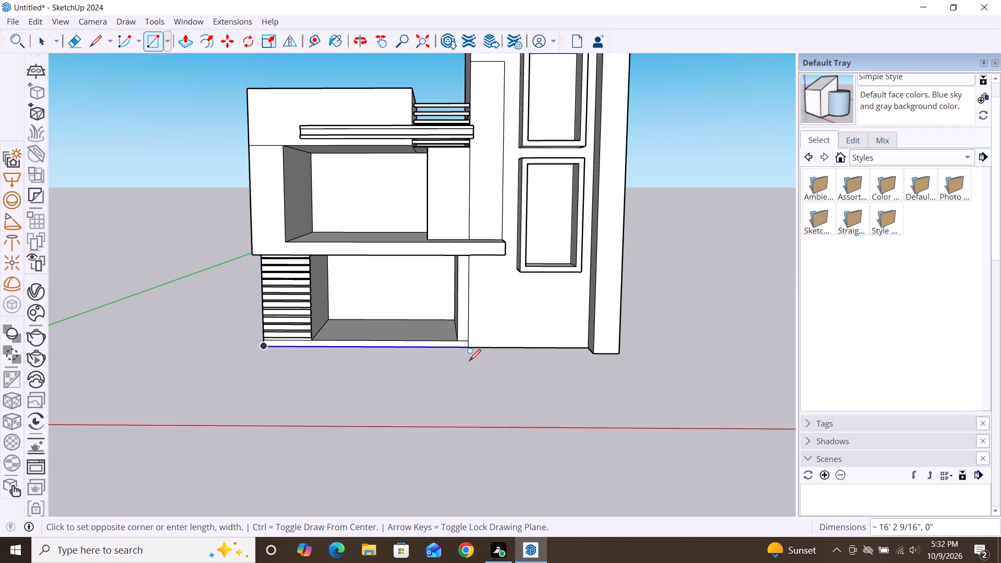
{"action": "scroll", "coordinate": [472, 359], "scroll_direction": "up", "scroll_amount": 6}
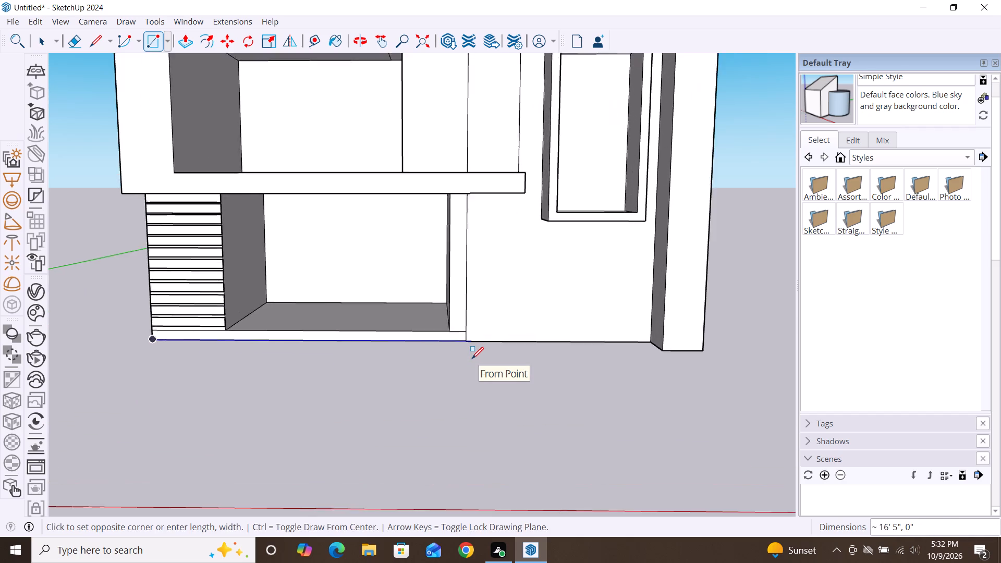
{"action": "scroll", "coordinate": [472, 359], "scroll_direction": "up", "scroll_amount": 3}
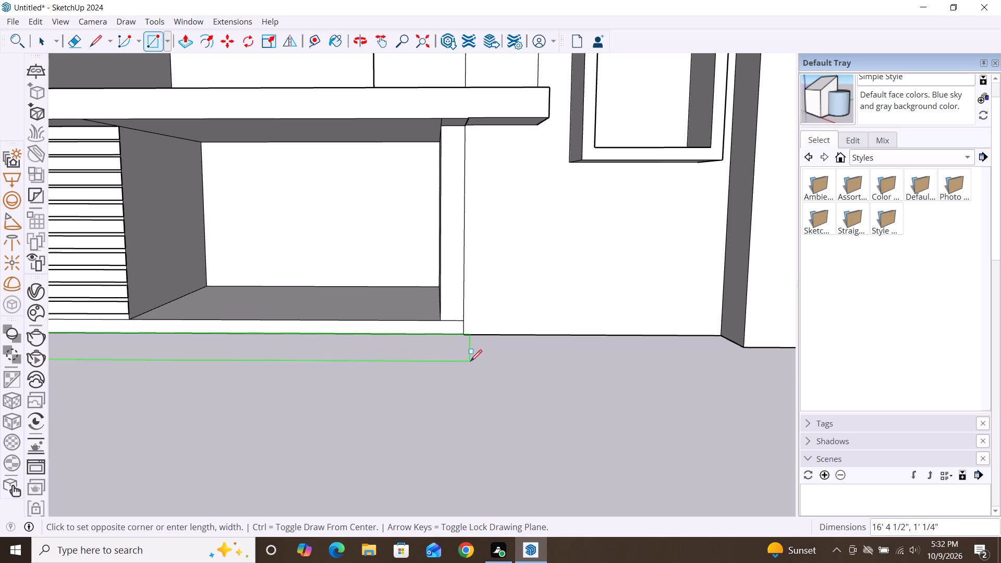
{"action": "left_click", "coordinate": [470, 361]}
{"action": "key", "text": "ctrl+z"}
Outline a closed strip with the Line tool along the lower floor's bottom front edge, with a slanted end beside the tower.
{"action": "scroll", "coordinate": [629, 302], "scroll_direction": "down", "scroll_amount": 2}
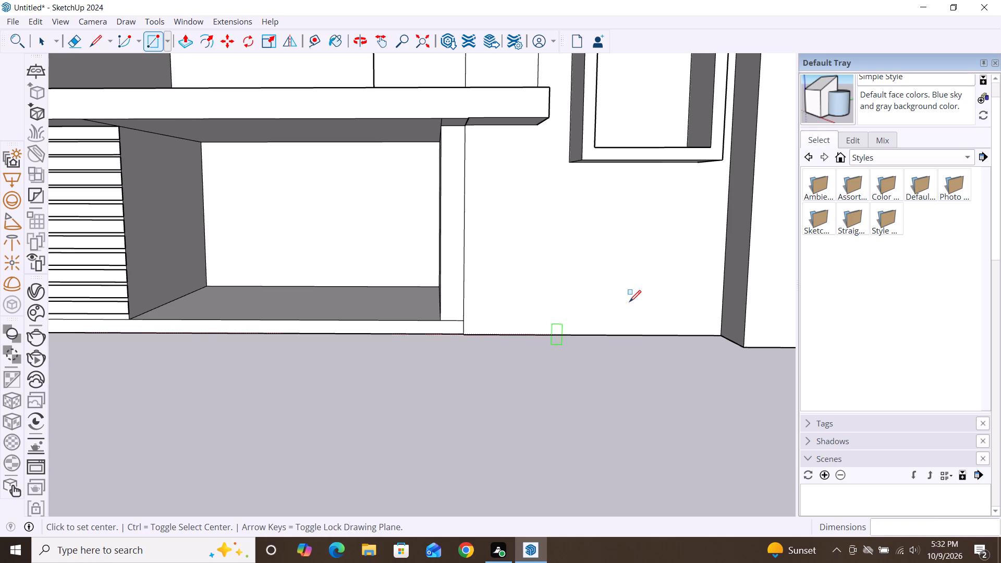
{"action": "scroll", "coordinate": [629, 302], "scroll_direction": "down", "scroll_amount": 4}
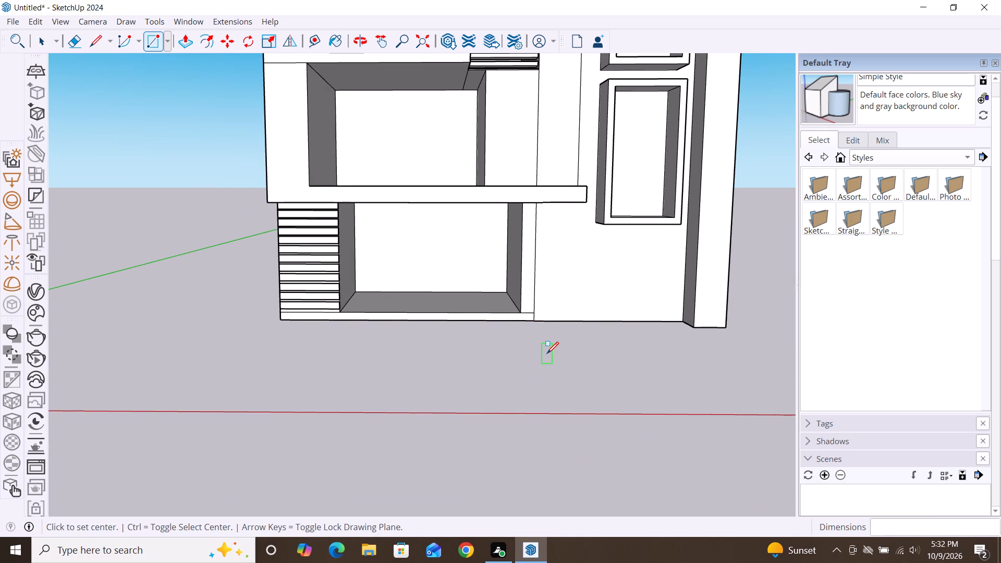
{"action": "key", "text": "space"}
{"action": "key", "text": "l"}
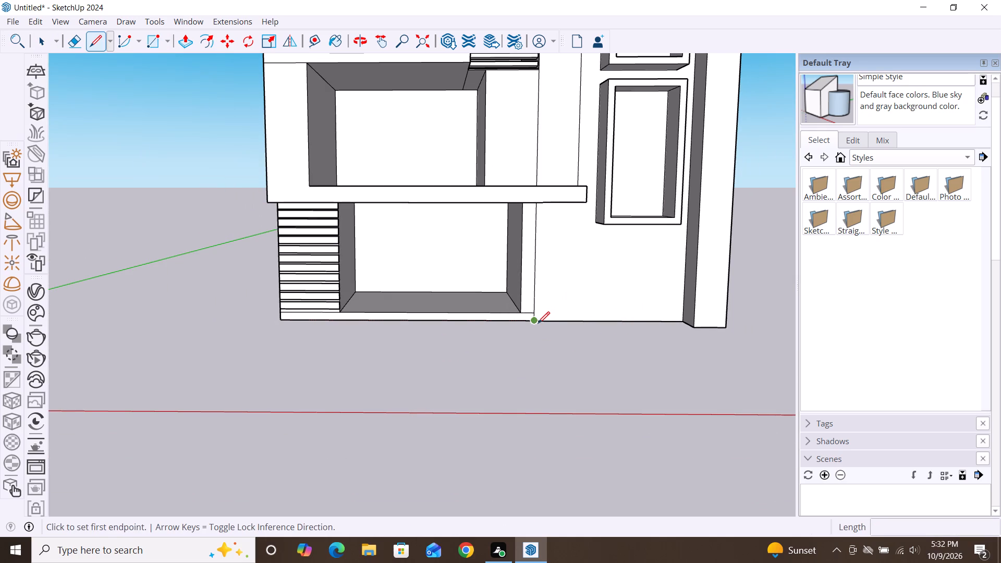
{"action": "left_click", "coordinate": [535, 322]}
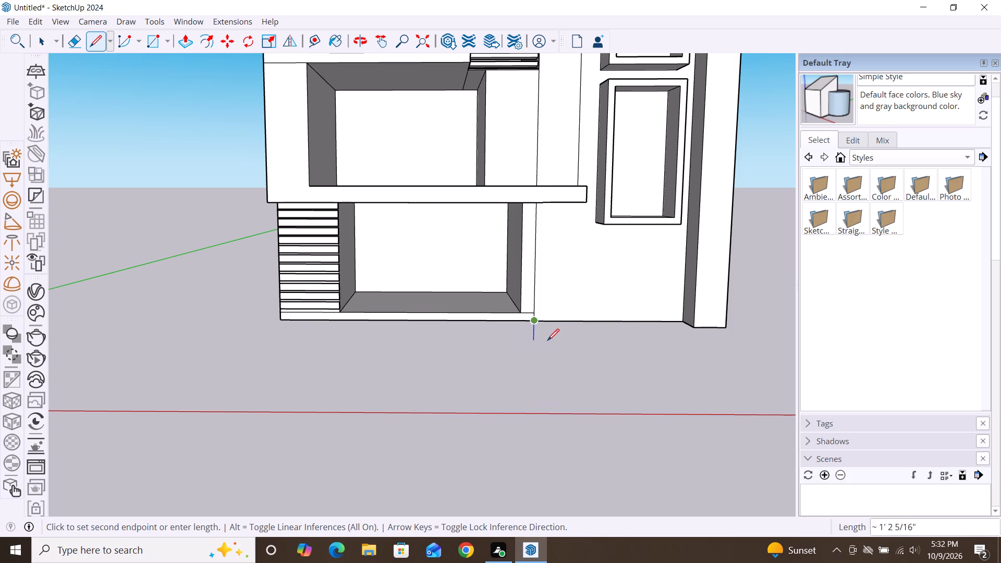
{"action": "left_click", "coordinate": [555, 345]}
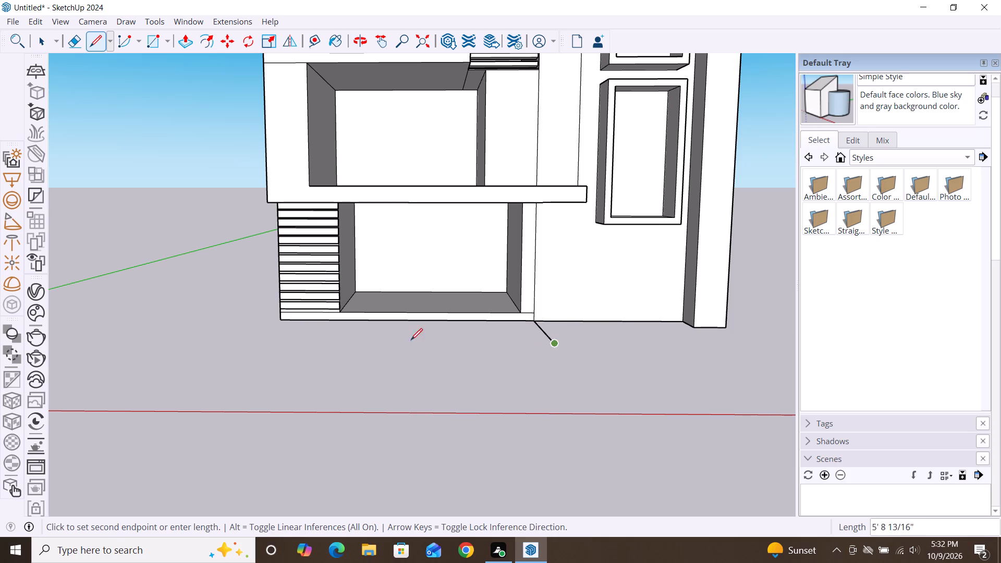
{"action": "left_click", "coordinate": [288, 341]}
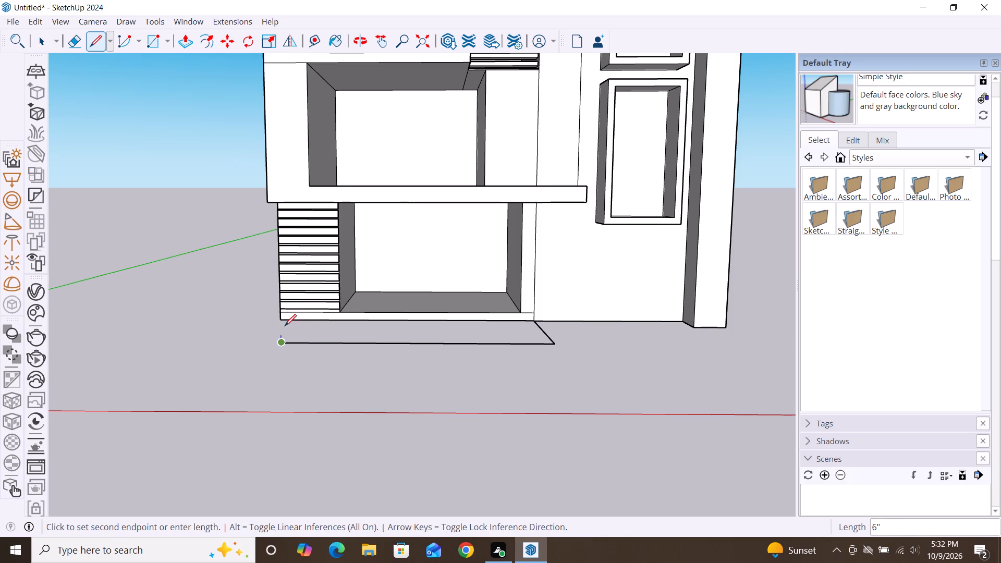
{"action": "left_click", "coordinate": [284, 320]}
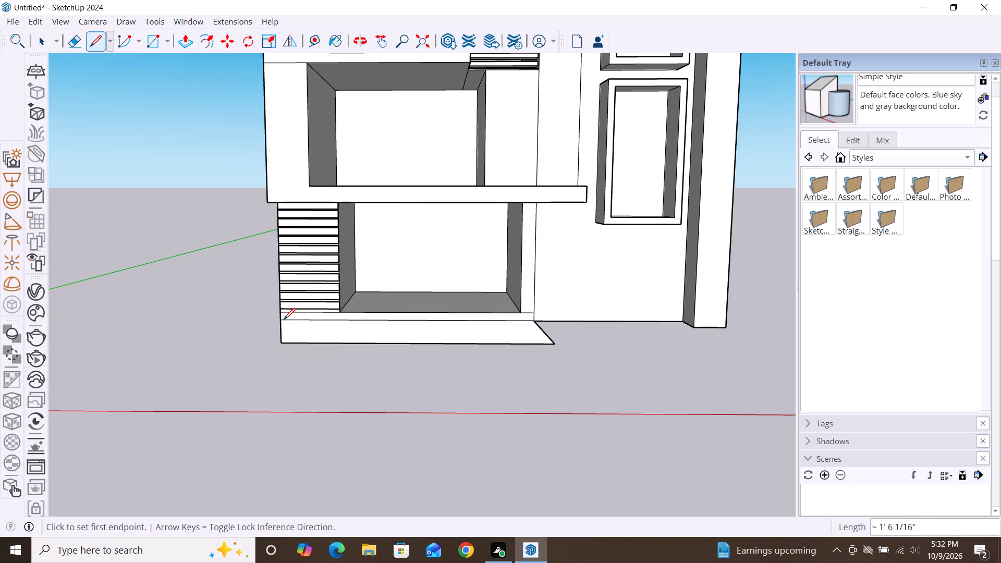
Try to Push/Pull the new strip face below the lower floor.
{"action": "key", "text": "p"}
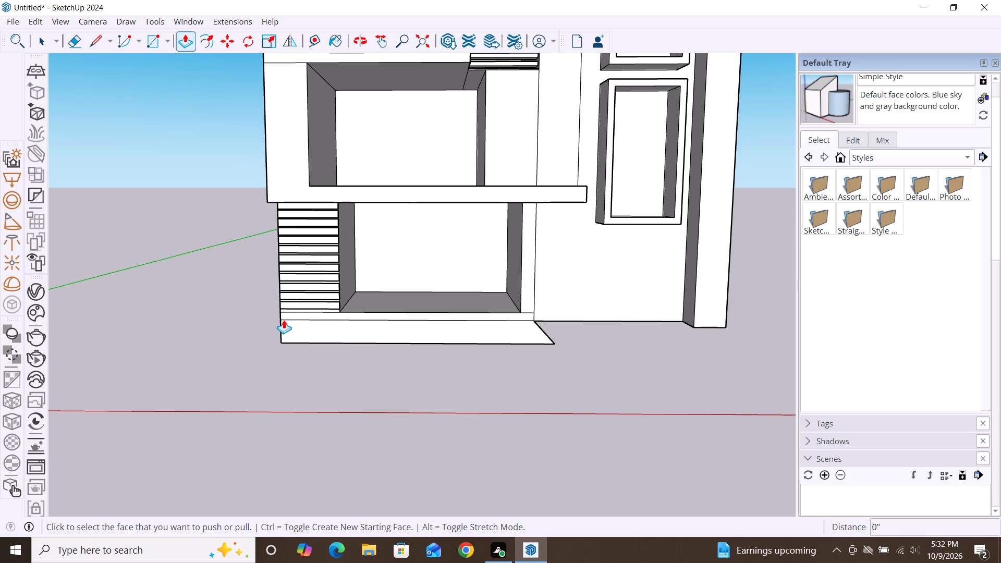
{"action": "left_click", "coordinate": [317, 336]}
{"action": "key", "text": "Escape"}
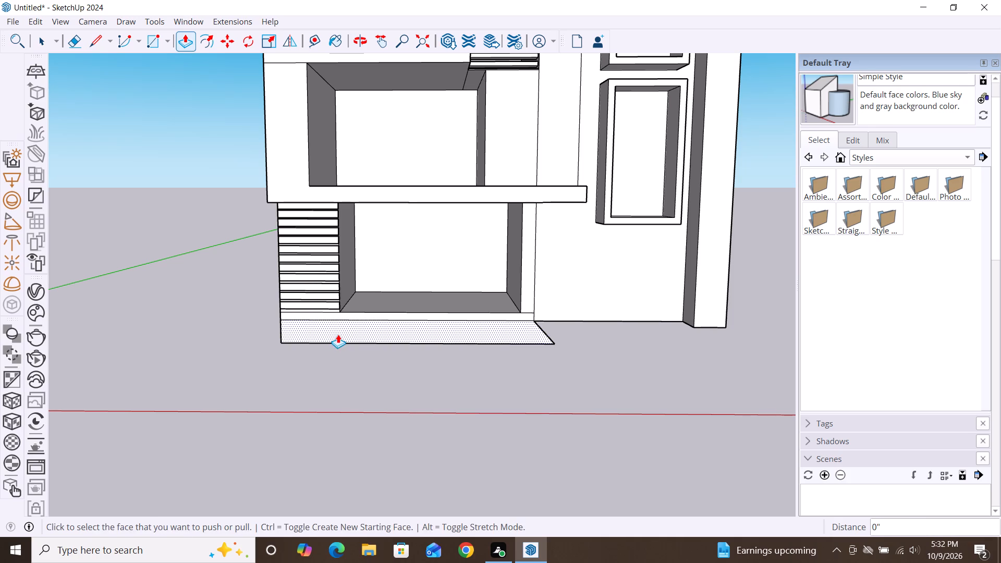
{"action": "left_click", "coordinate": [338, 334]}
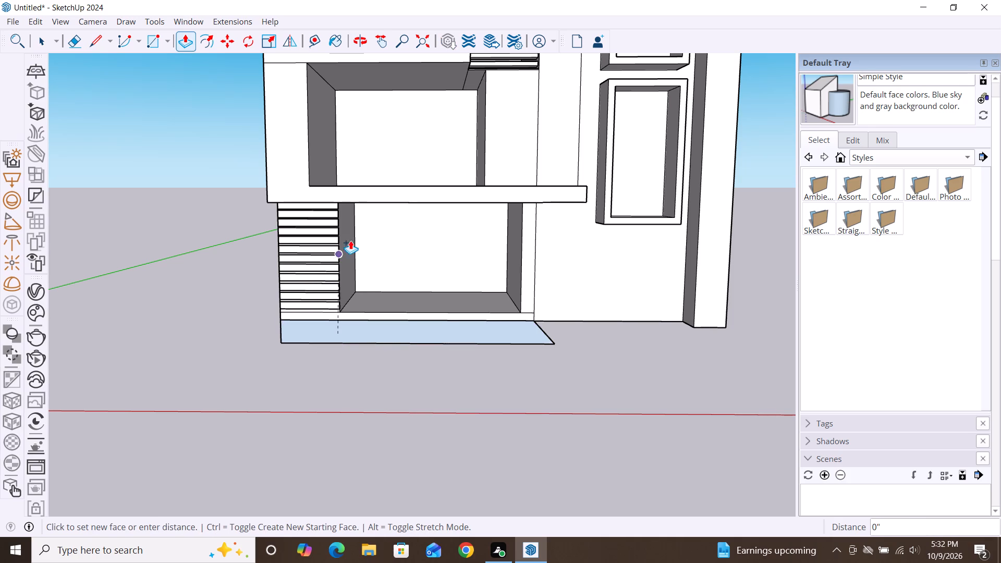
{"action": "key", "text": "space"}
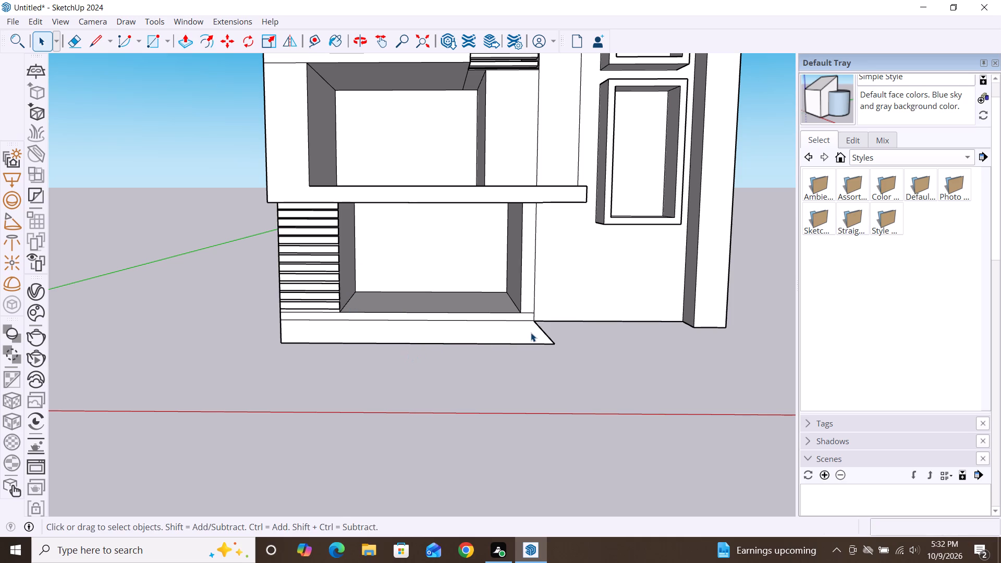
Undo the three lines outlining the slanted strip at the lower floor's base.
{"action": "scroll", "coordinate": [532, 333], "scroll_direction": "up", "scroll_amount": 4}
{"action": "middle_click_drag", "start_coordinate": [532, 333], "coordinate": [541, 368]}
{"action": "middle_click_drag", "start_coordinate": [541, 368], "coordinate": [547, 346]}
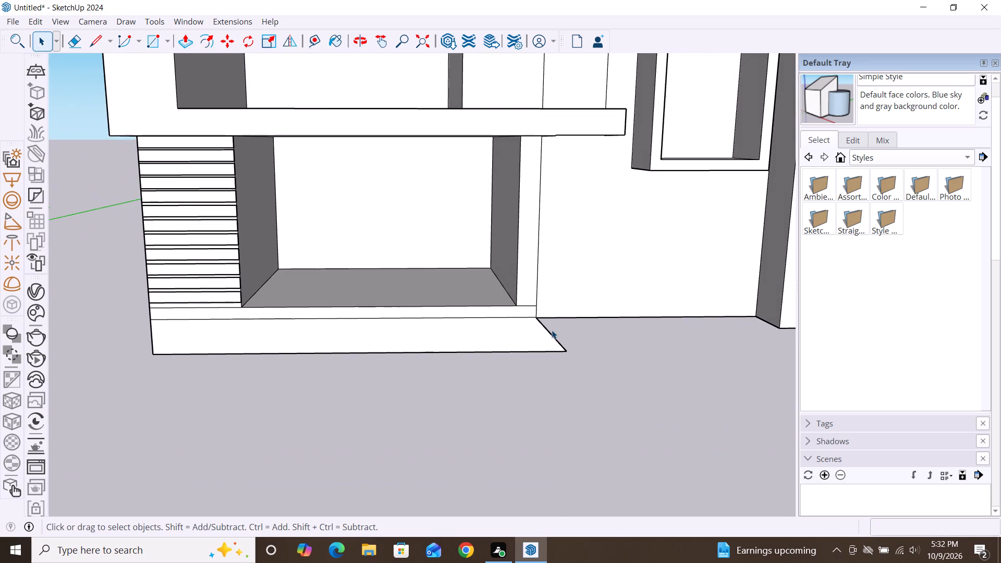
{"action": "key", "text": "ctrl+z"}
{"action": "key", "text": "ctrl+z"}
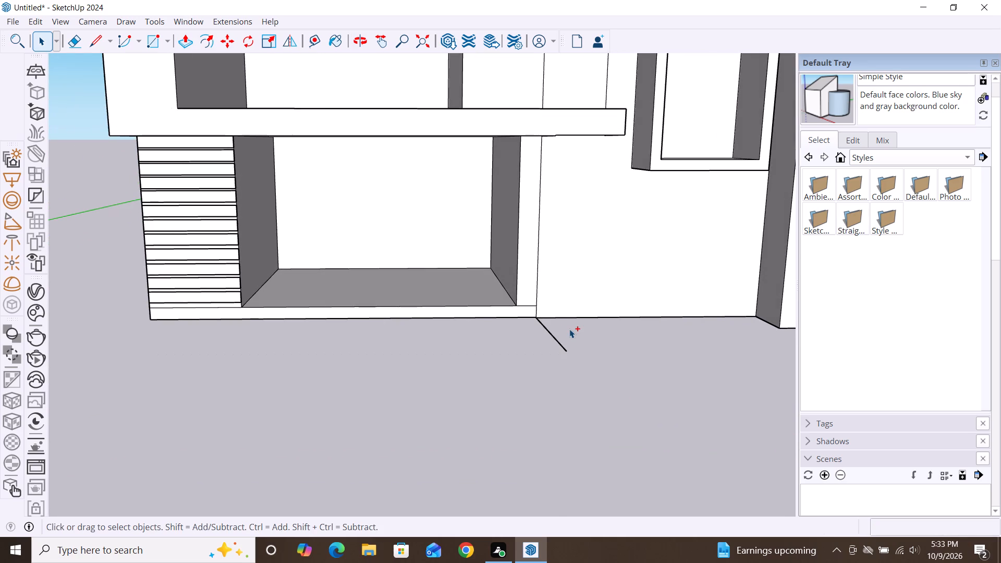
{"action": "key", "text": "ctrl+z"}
Draw a rectangle about 16' 2 1/8" by 4' on the ground along the lower floor's bottom front edge.
{"action": "scroll", "coordinate": [656, 343], "scroll_direction": "down", "scroll_amount": 2}
{"action": "key", "text": "r"}
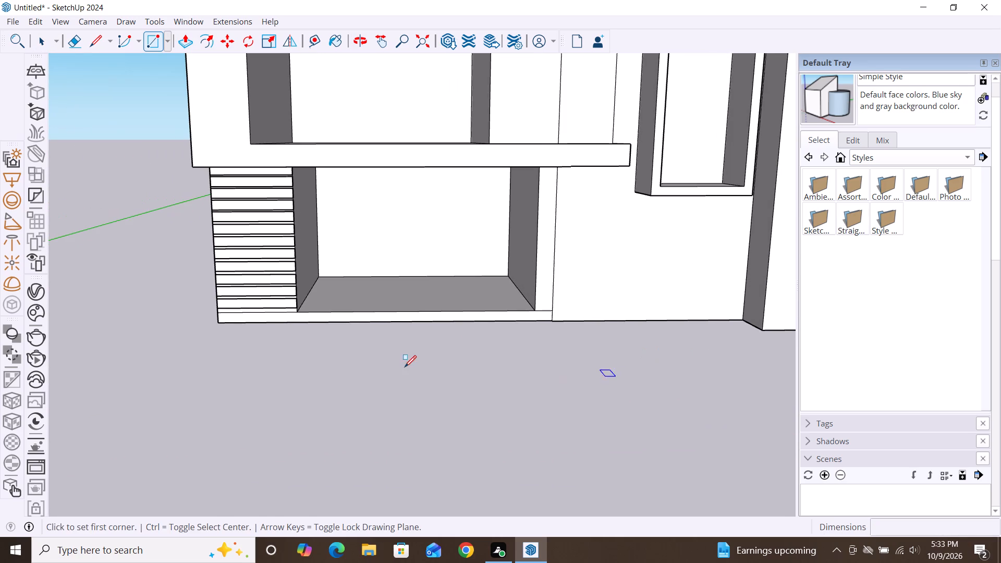
{"action": "left_click", "coordinate": [215, 326]}
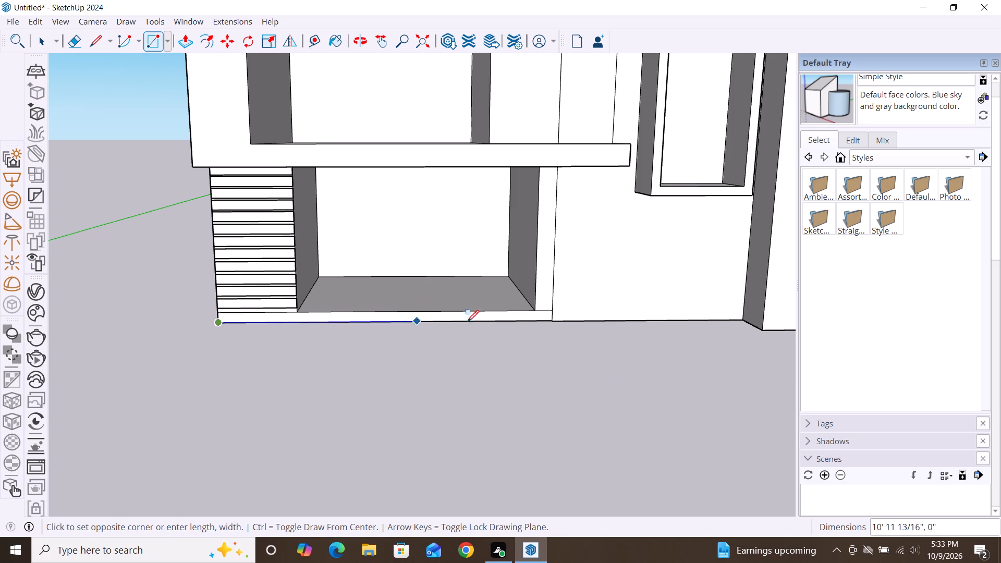
{"action": "left_click_drag", "start_coordinate": [551, 321], "coordinate": [551, 326]}
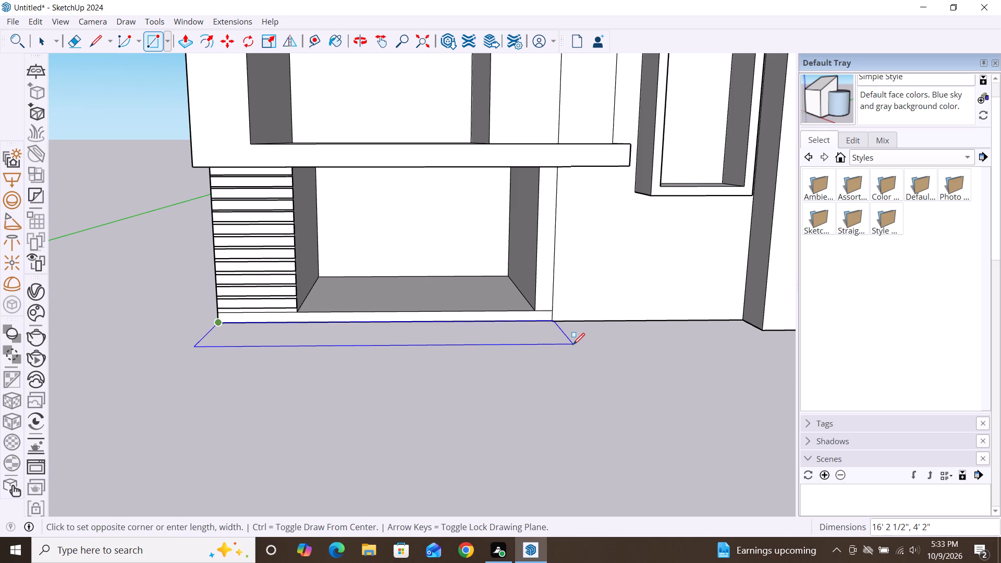
{"action": "left_click", "coordinate": [572, 343]}
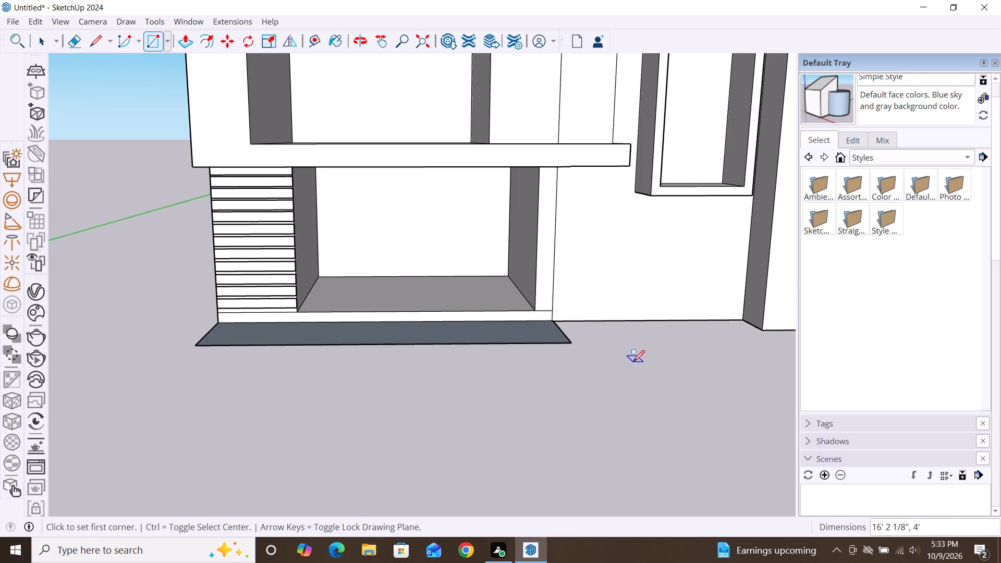
{"action": "key", "text": "space"}
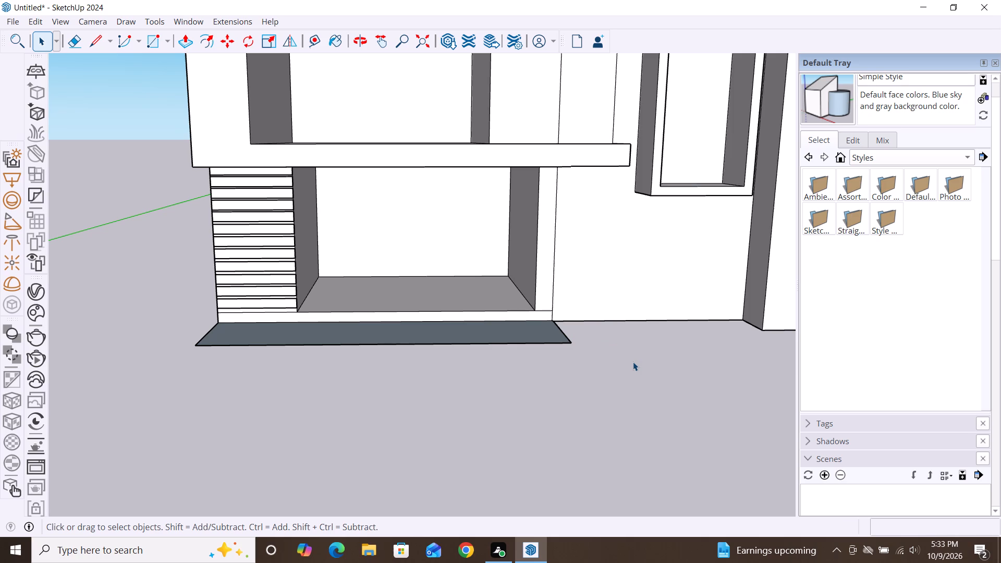
Move the ground rectangle's front edge about 1' 5 1/2" back toward the building.
{"action": "left_click", "coordinate": [548, 344]}
{"action": "key", "text": "m"}
{"action": "left_click", "coordinate": [574, 342]}
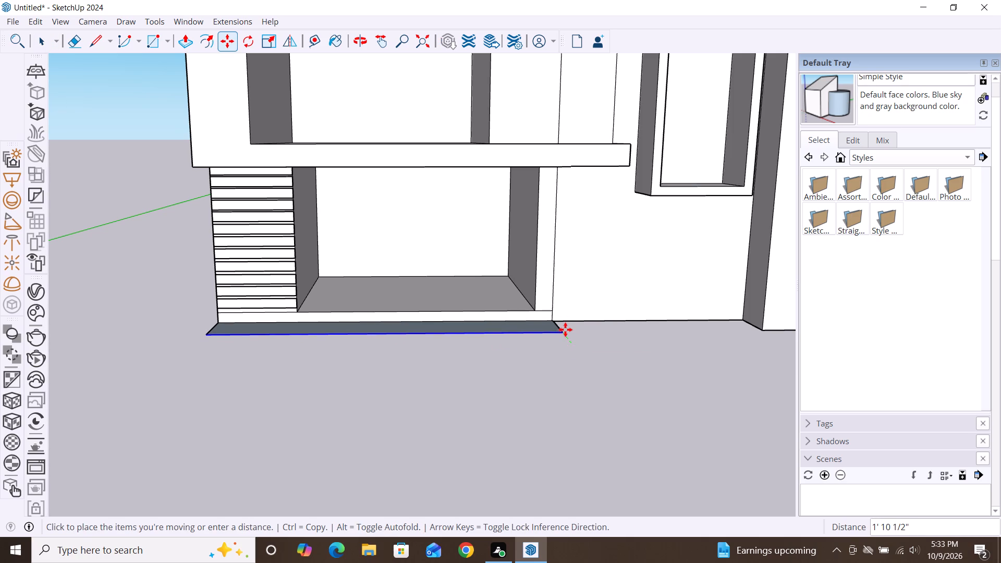
{"action": "left_click", "coordinate": [567, 333]}
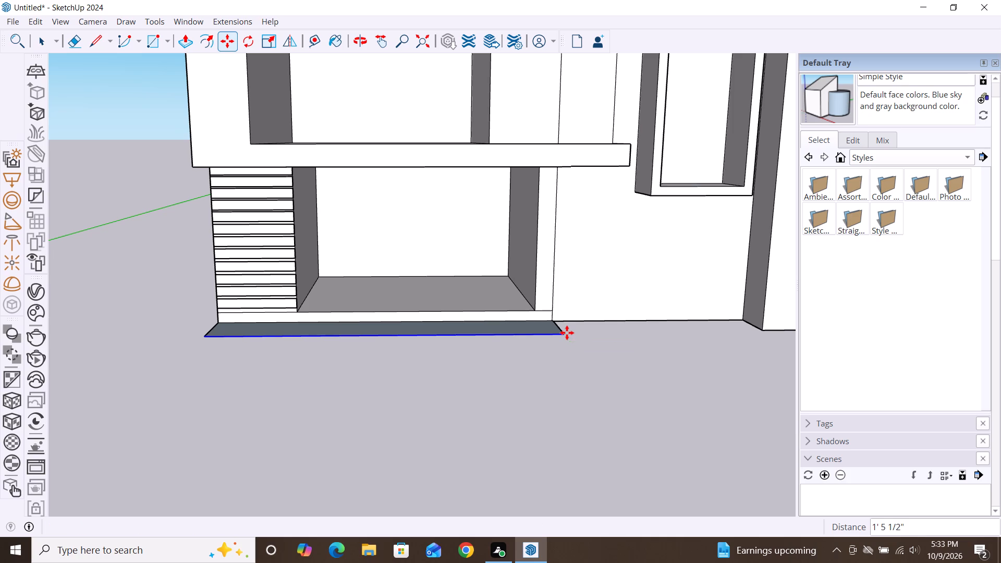
{"action": "key", "text": "space"}
{"action": "left_click", "coordinate": [593, 378]}
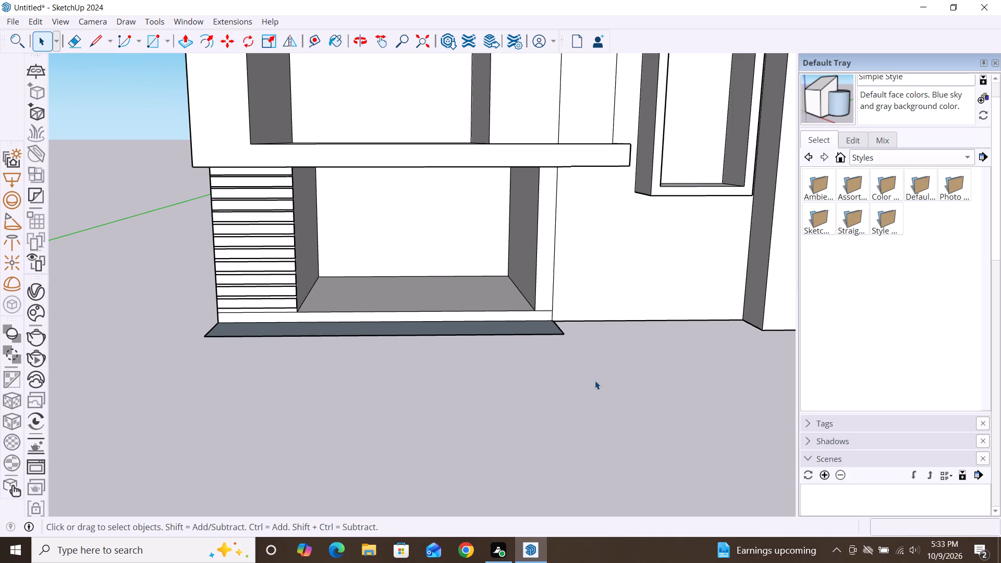
Push/Pull the ground strip in front of the lower floor up about 4' 5 3/8" into a solid block.
{"action": "scroll", "coordinate": [470, 407], "scroll_direction": "down", "scroll_amount": 3}
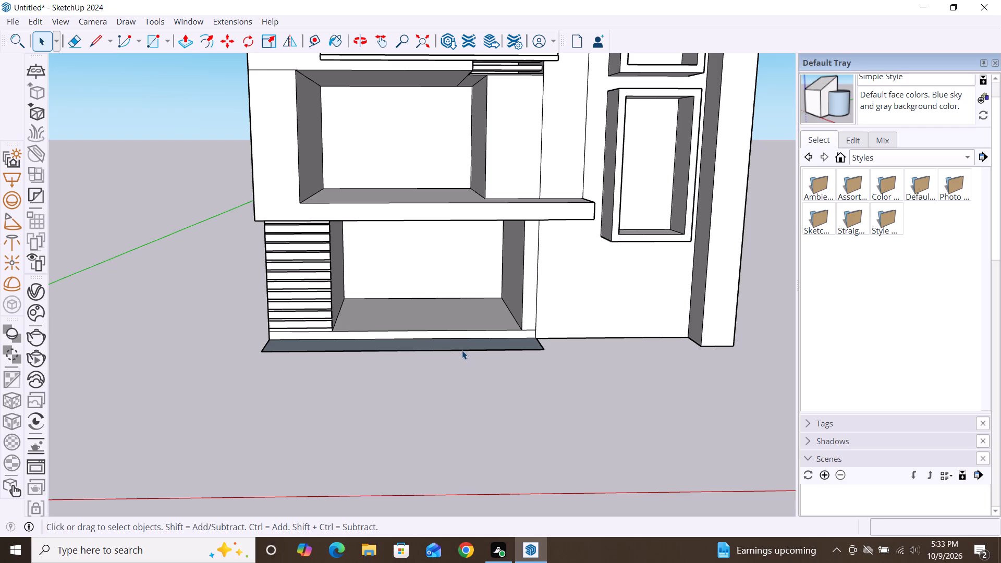
{"action": "key", "text": "p"}
{"action": "left_click", "coordinate": [466, 345]}
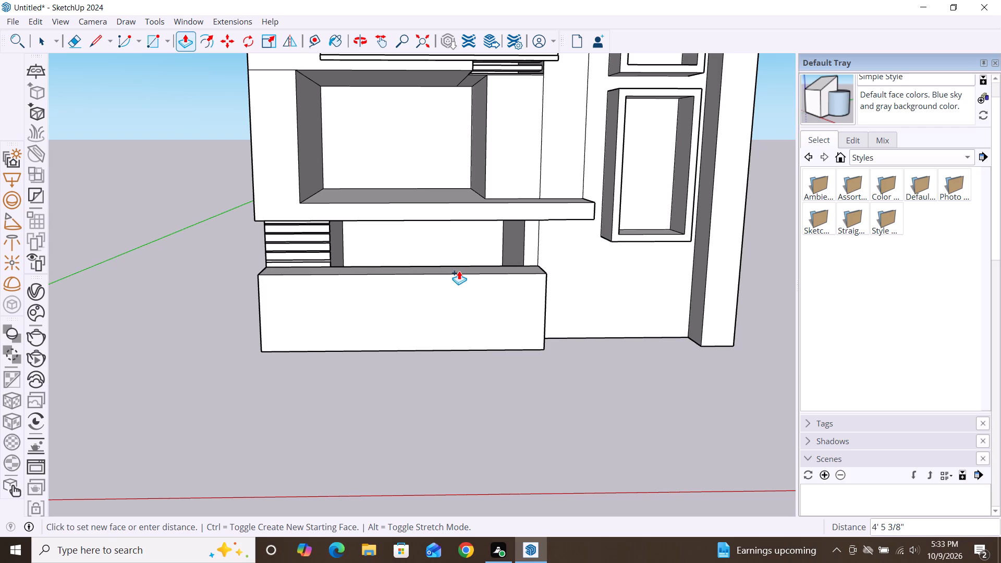
{"action": "double_click", "coordinate": [459, 271]}
{"action": "key", "text": "space"}
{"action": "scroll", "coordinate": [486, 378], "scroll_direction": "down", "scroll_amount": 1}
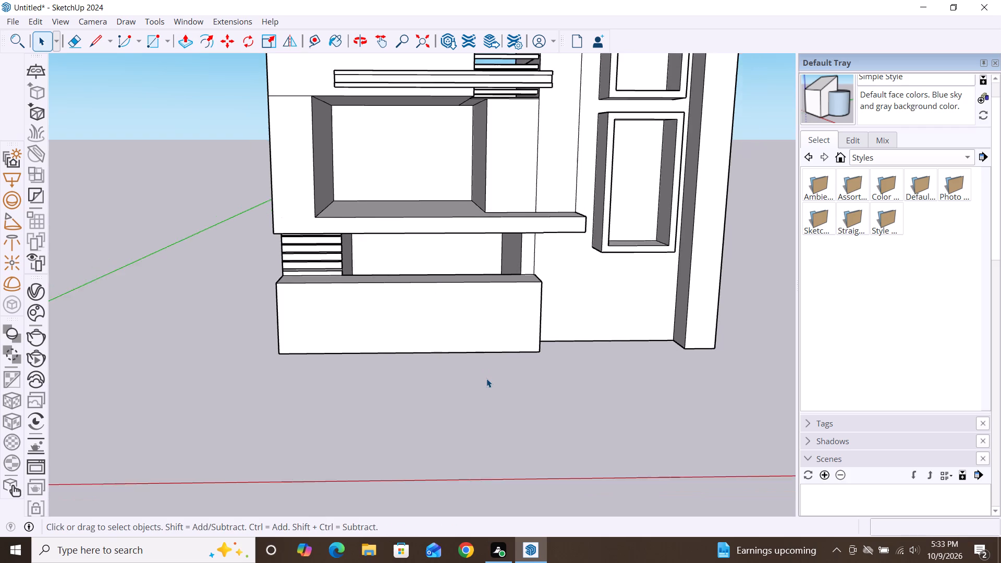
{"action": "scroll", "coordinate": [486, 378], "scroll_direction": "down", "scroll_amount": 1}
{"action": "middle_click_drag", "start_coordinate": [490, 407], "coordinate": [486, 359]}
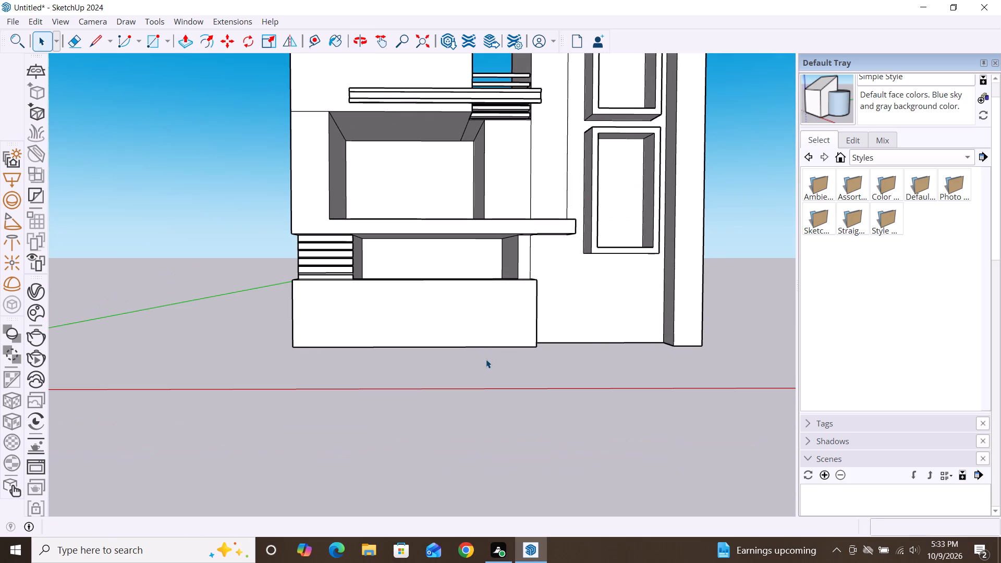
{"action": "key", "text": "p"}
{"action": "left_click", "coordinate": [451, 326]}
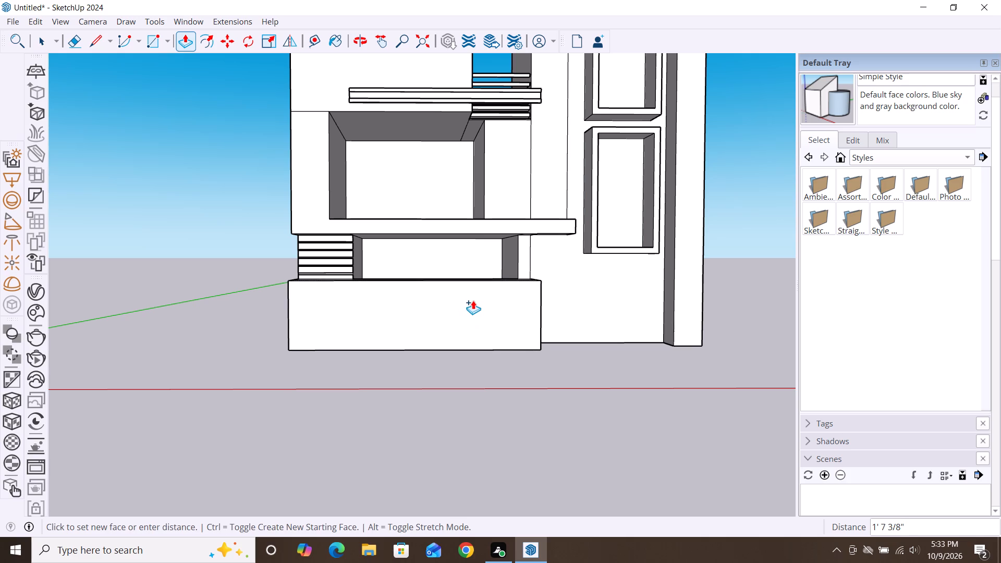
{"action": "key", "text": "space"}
Push/Pull the low block's front face back about 2' toward the building, leaving a thin wall in front of the lower floor.
{"action": "scroll", "coordinate": [330, 358], "scroll_direction": "down", "scroll_amount": 3}
{"action": "middle_click_drag", "start_coordinate": [279, 416], "coordinate": [572, 446], "text": "alt"}
{"action": "middle_click_drag", "start_coordinate": [349, 428], "coordinate": [461, 447]}
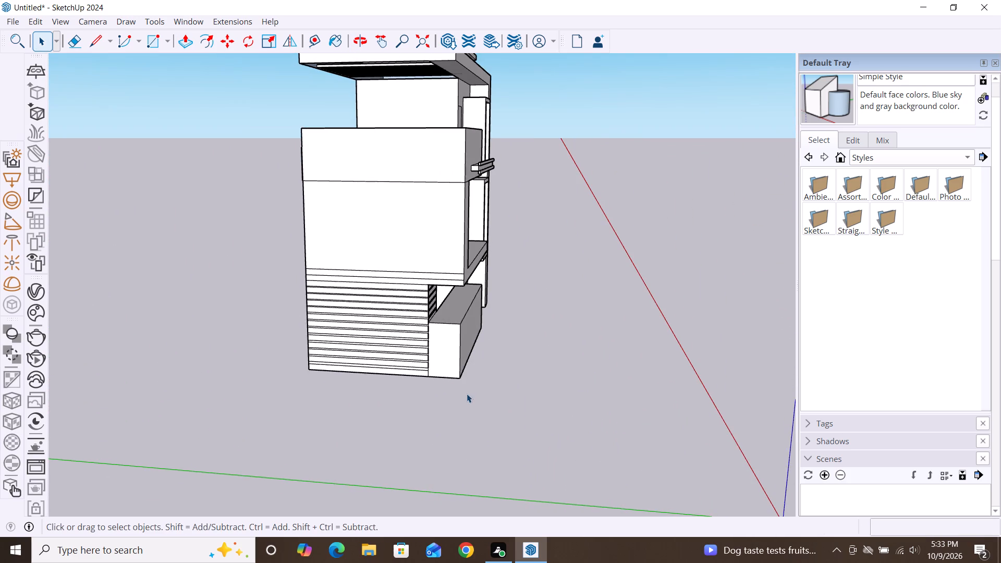
{"action": "scroll", "coordinate": [473, 383], "scroll_direction": "up", "scroll_amount": 2}
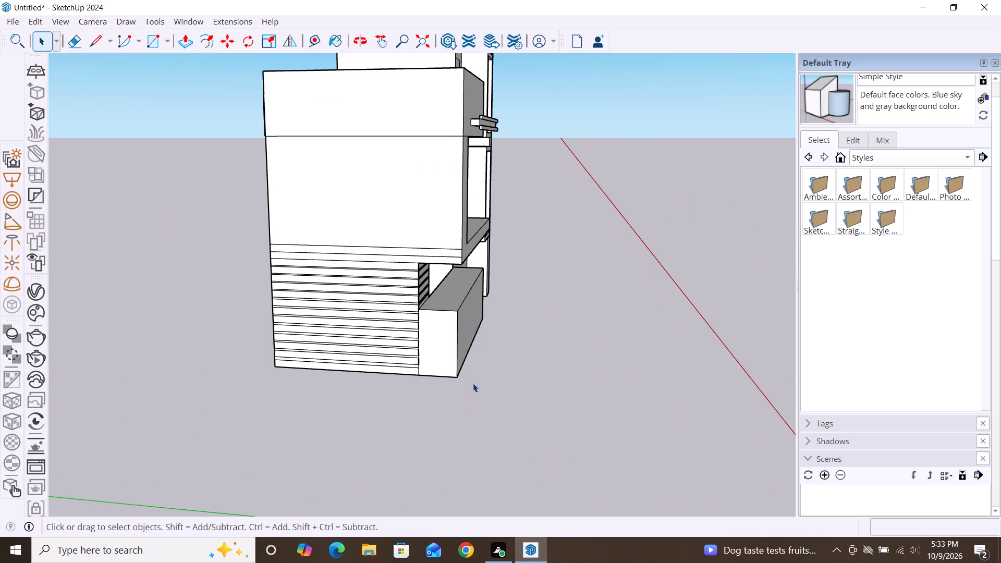
{"action": "key", "text": "p"}
{"action": "left_click", "coordinate": [466, 337]}
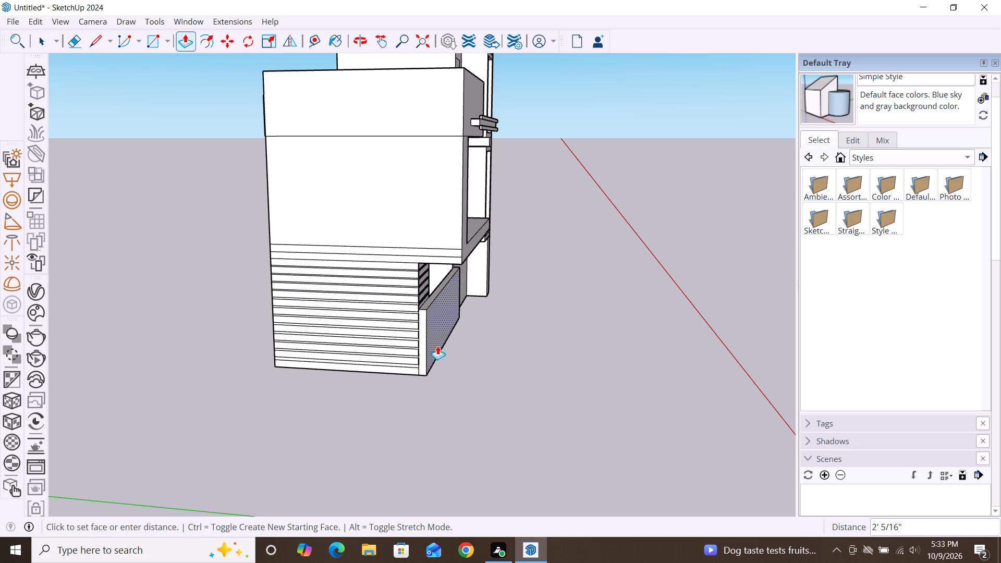
{"action": "left_click", "coordinate": [441, 346]}
{"action": "key", "text": "space"}
Push/Pull the side wall of the block above the slatted lower floor, including its two bottom strips, outward 7 11/16".
{"action": "scroll", "coordinate": [526, 328], "scroll_direction": "down", "scroll_amount": 3}
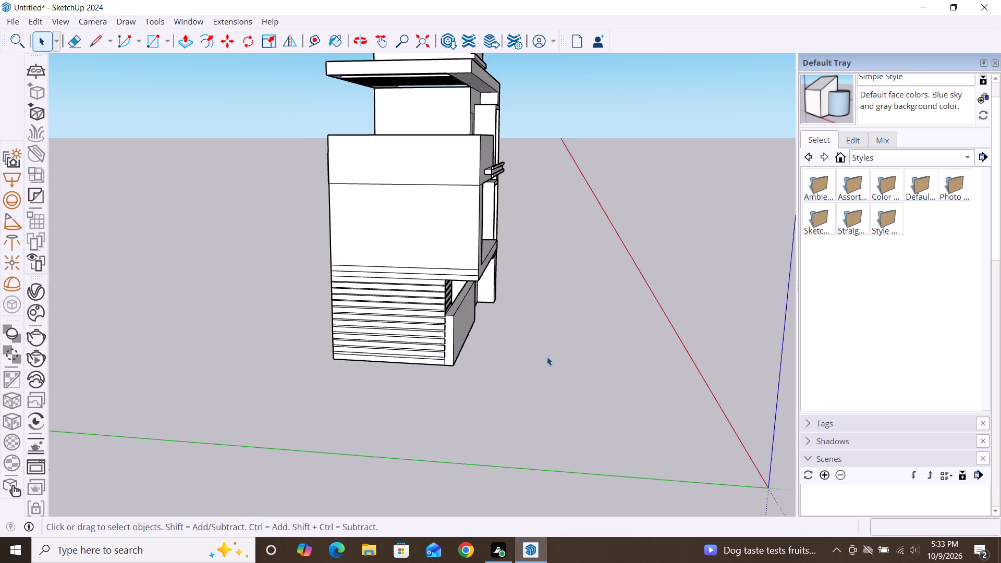
{"action": "middle_click_drag", "start_coordinate": [550, 392], "coordinate": [508, 394]}
{"action": "scroll", "coordinate": [502, 388], "scroll_direction": "down", "scroll_amount": 1}
{"action": "scroll", "coordinate": [432, 289], "scroll_direction": "up", "scroll_amount": 5}
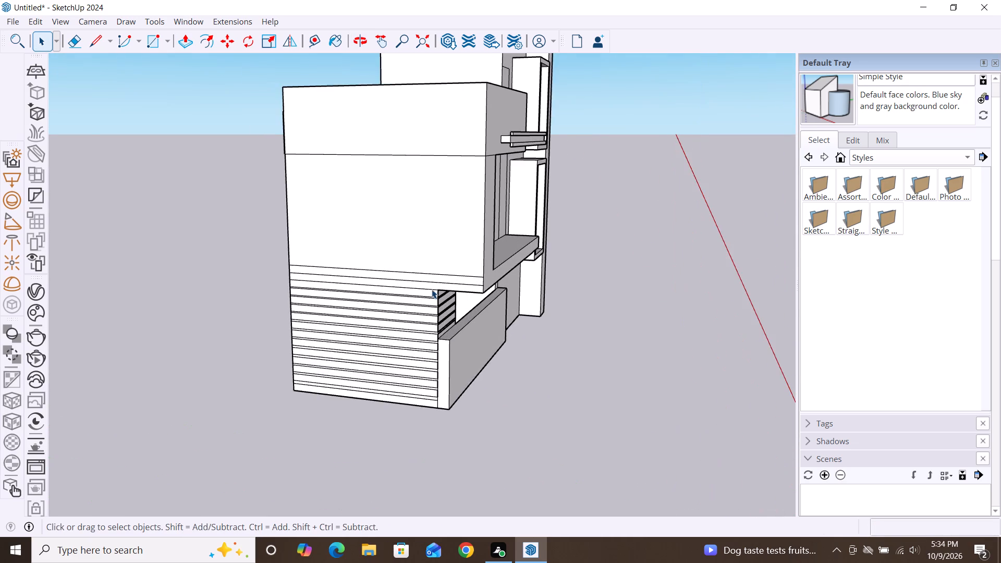
{"action": "scroll", "coordinate": [432, 289], "scroll_direction": "up", "scroll_amount": 2}
{"action": "key", "text": "p"}
{"action": "left_click", "coordinate": [485, 273]}
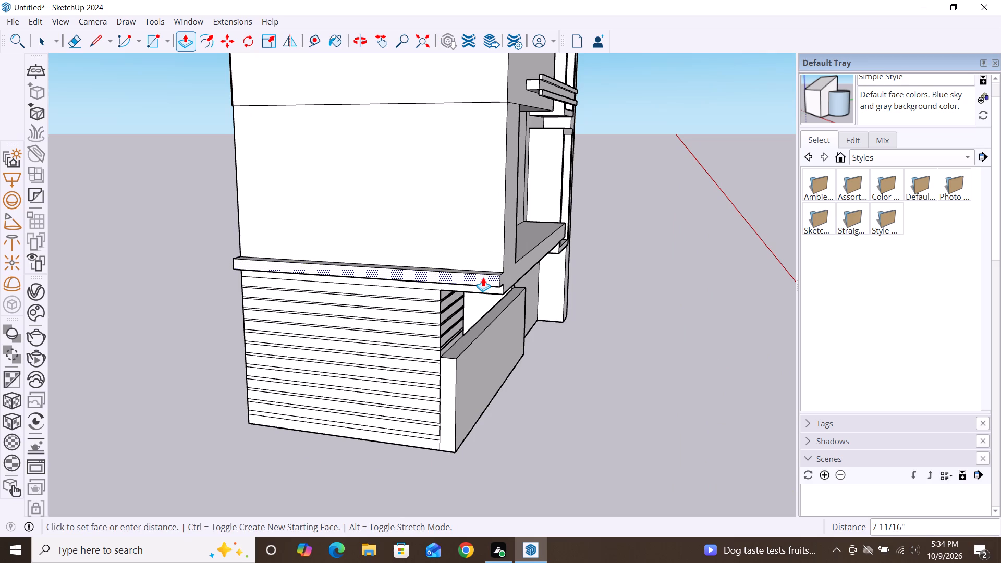
{"action": "left_click", "coordinate": [483, 277]}
{"action": "left_click", "coordinate": [481, 254]}
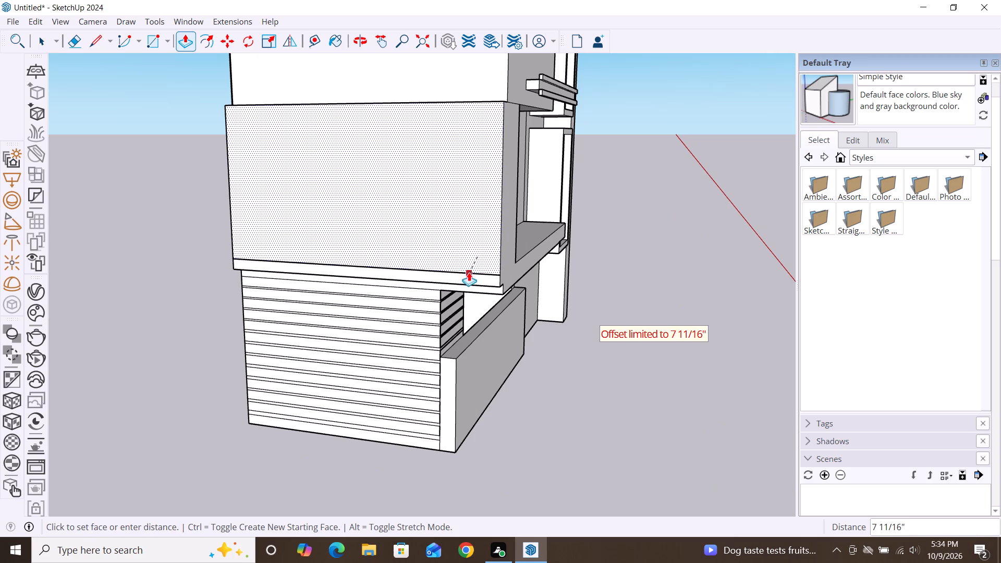
{"action": "left_click", "coordinate": [468, 274]}
{"action": "left_click", "coordinate": [481, 286]}
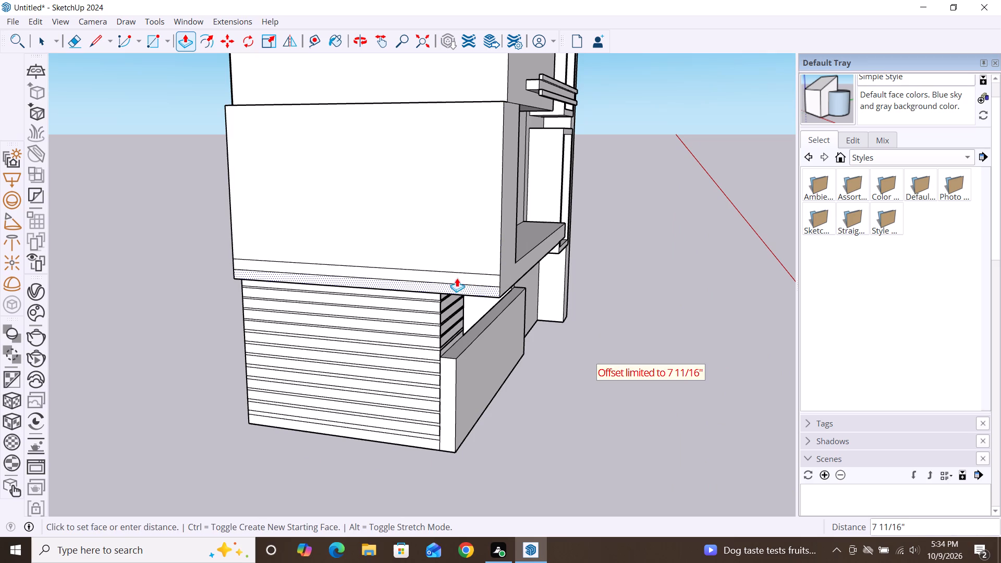
{"action": "left_click", "coordinate": [457, 277]}
{"action": "key", "text": "space"}
Push/Pull the two bottom strips and the large side face above them outward by a further 2 1/8", keeping them flush.
{"action": "scroll", "coordinate": [554, 290], "scroll_direction": "down", "scroll_amount": 2}
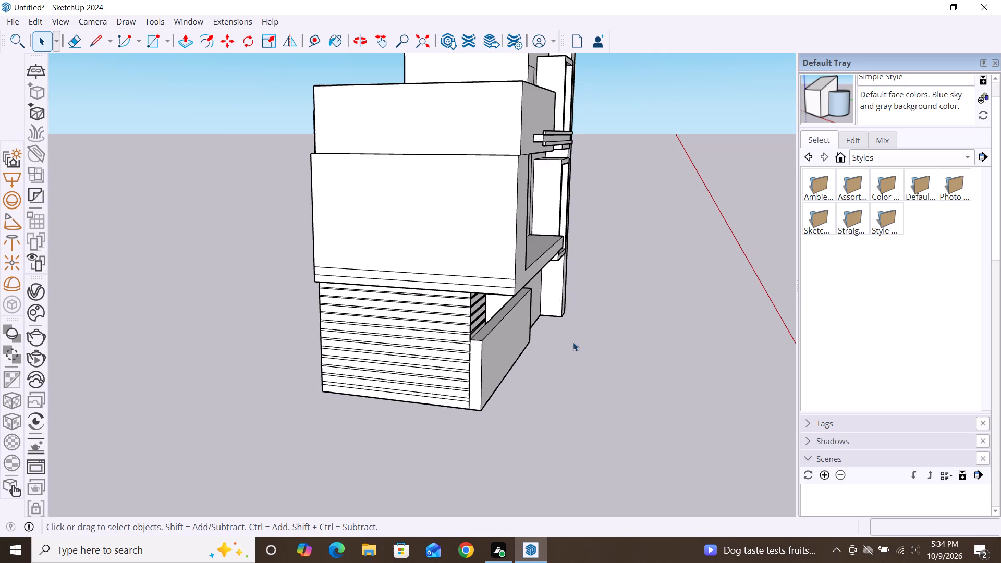
{"action": "middle_click_drag", "start_coordinate": [578, 364], "coordinate": [399, 337]}
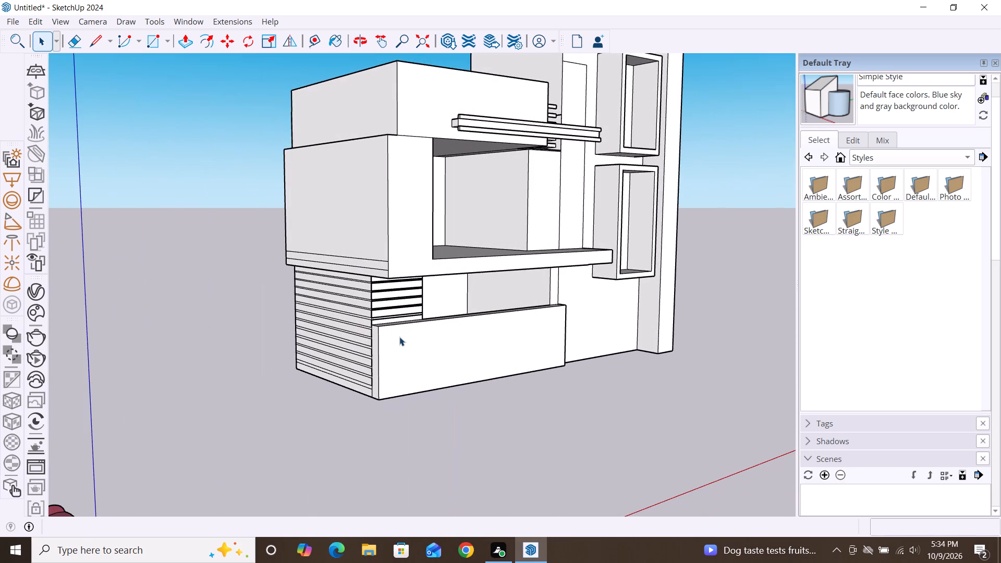
{"action": "scroll", "coordinate": [306, 276], "scroll_direction": "up", "scroll_amount": 10}
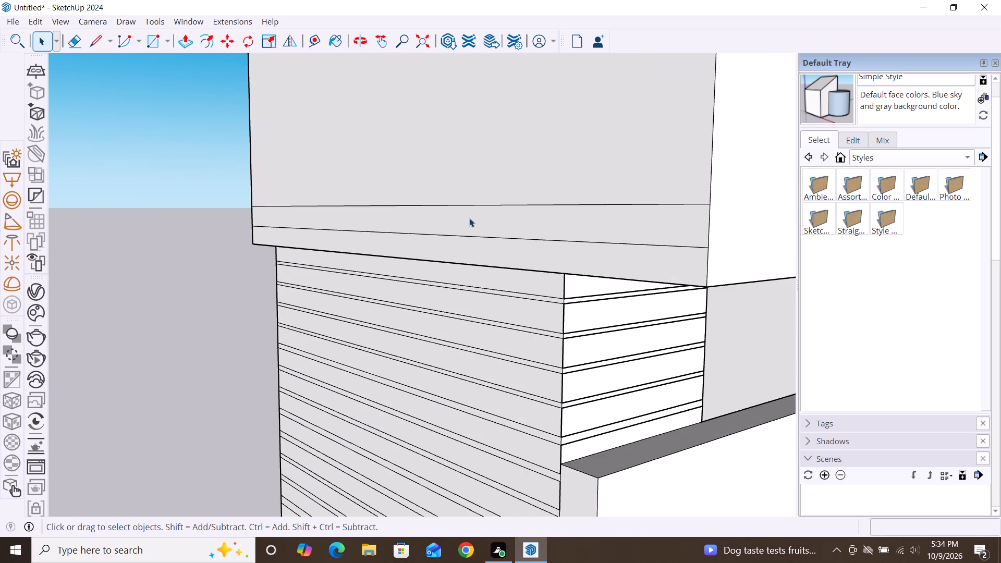
{"action": "scroll", "coordinate": [494, 218], "scroll_direction": "down", "scroll_amount": 3}
{"action": "middle_click_drag", "start_coordinate": [418, 401], "coordinate": [606, 425]}
{"action": "key", "text": "p"}
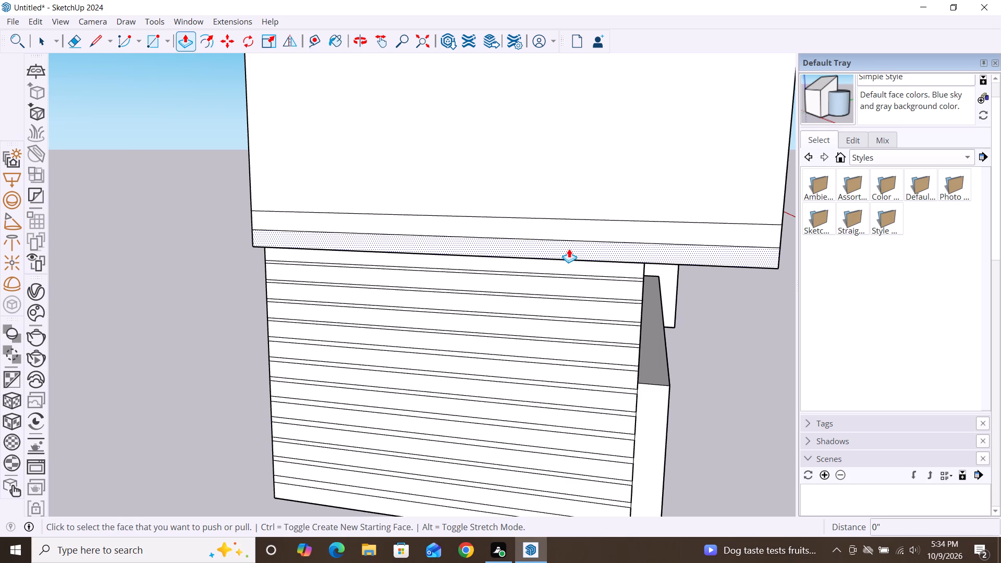
{"action": "left_click", "coordinate": [569, 249]}
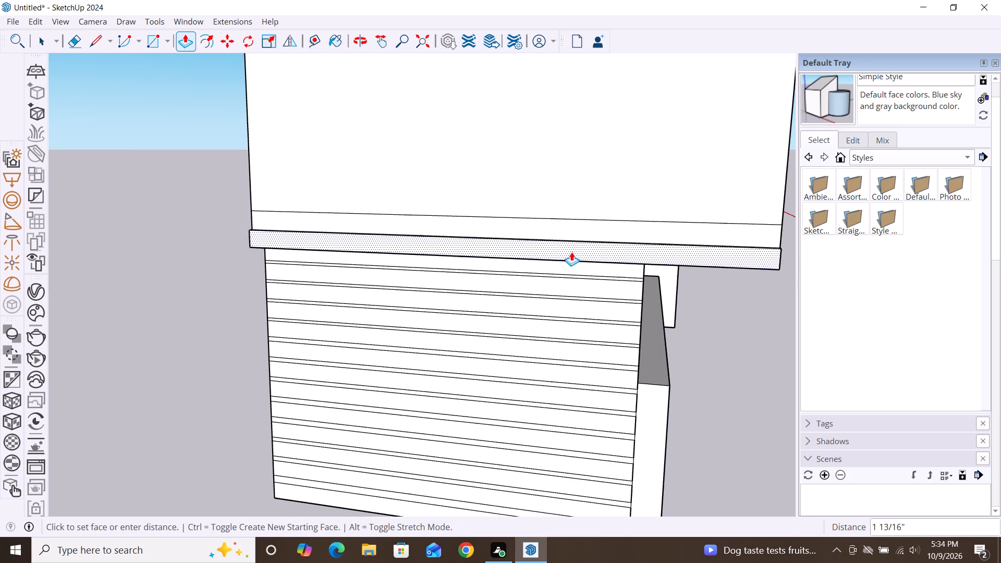
{"action": "left_click", "coordinate": [572, 253]}
{"action": "left_click", "coordinate": [583, 235]}
{"action": "left_click", "coordinate": [590, 249]}
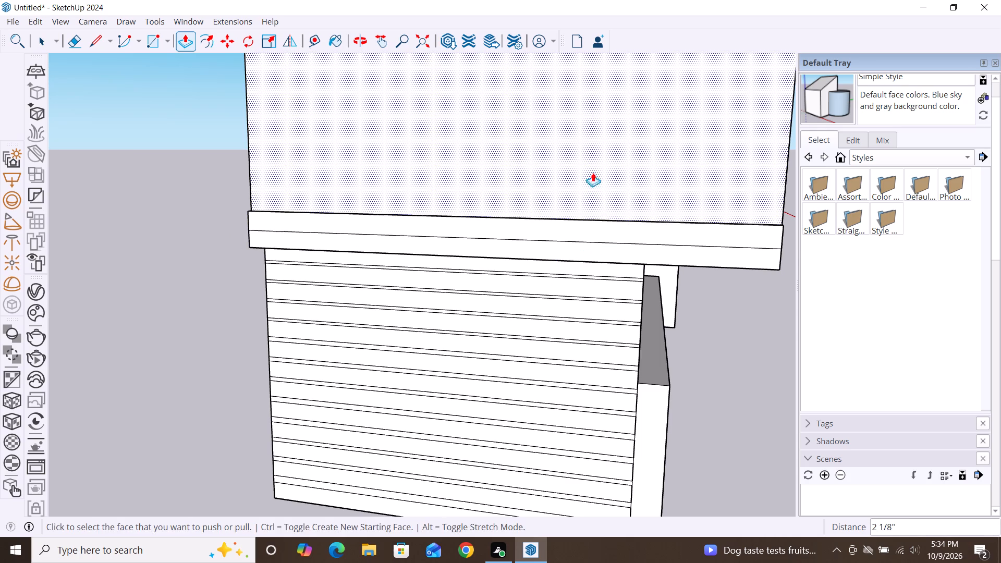
{"action": "left_click", "coordinate": [596, 158]}
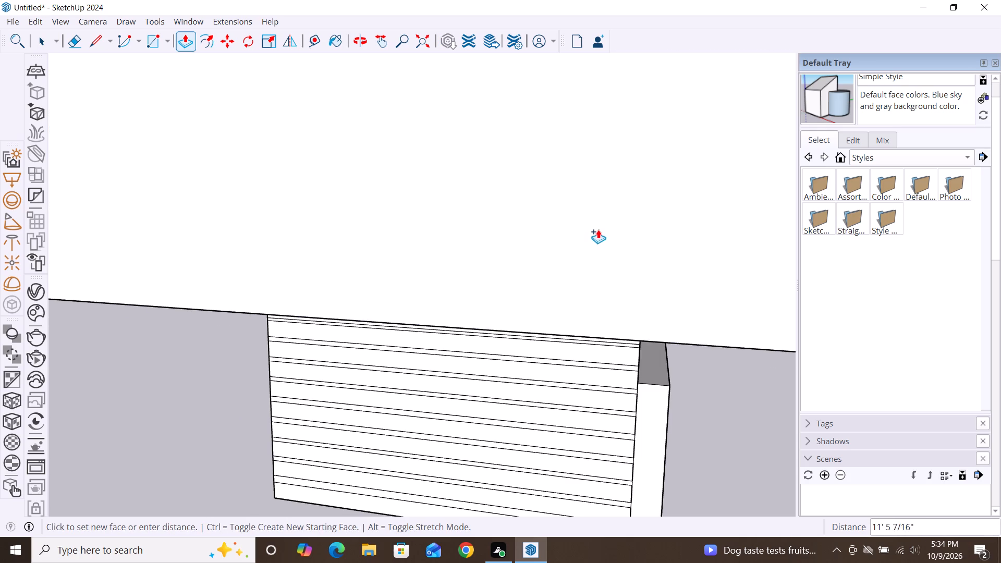
{"action": "key", "text": "Escape"}
{"action": "left_click", "coordinate": [603, 204]}
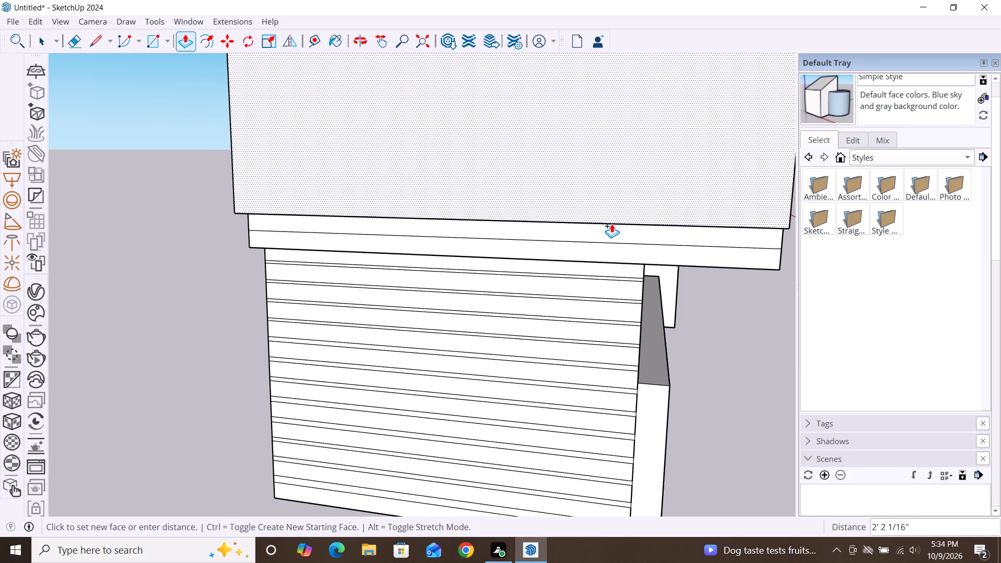
{"action": "left_click", "coordinate": [613, 231]}
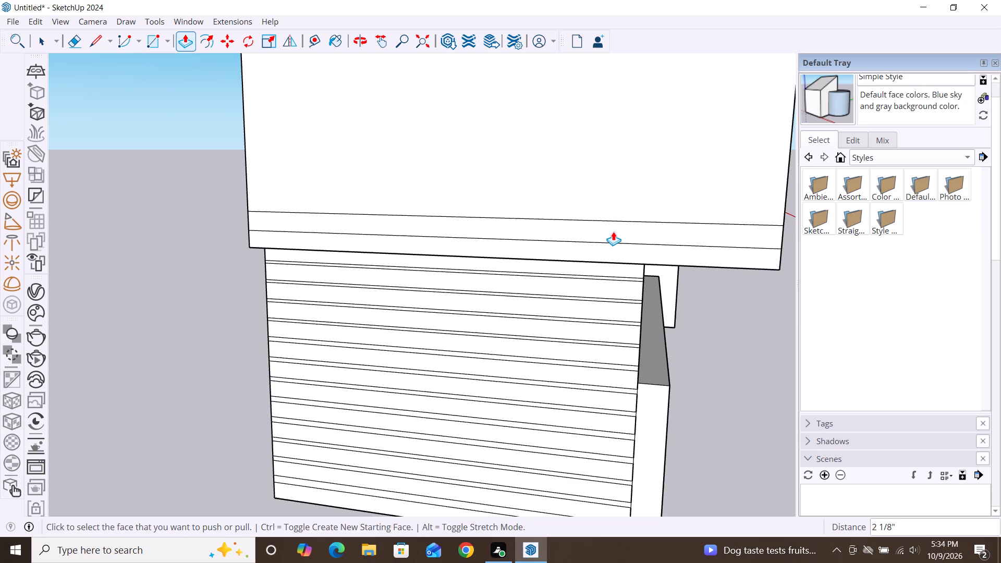
{"action": "key", "text": "space"}
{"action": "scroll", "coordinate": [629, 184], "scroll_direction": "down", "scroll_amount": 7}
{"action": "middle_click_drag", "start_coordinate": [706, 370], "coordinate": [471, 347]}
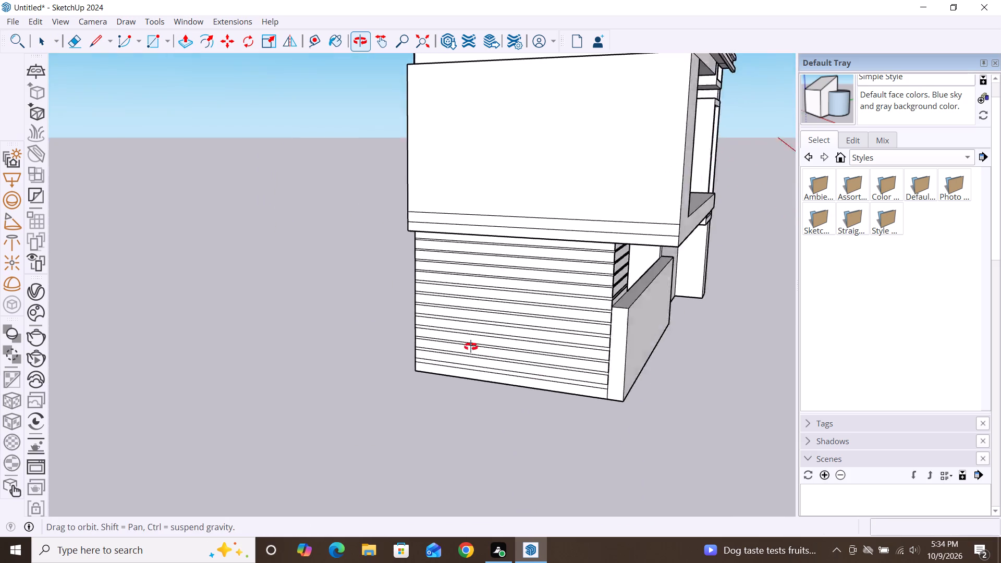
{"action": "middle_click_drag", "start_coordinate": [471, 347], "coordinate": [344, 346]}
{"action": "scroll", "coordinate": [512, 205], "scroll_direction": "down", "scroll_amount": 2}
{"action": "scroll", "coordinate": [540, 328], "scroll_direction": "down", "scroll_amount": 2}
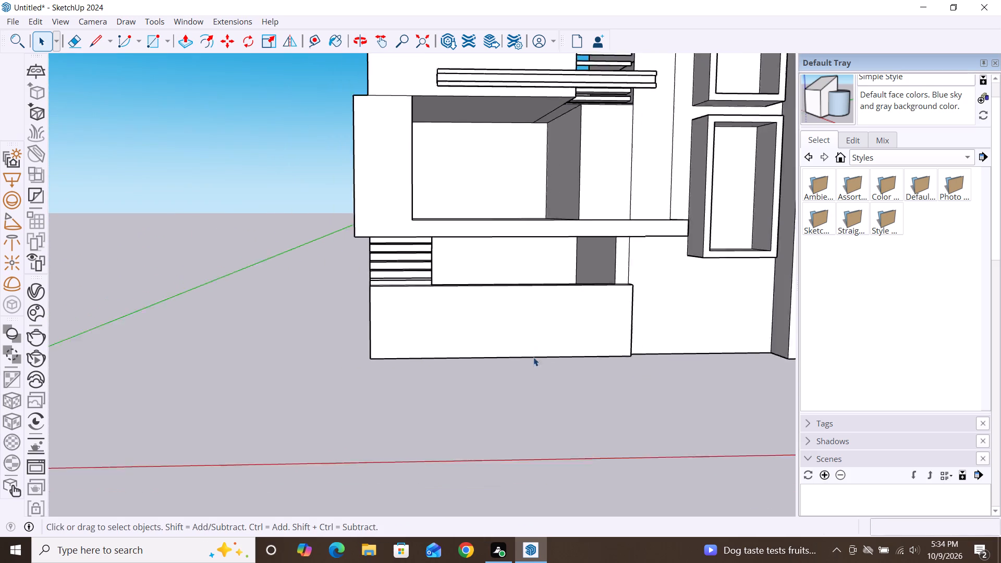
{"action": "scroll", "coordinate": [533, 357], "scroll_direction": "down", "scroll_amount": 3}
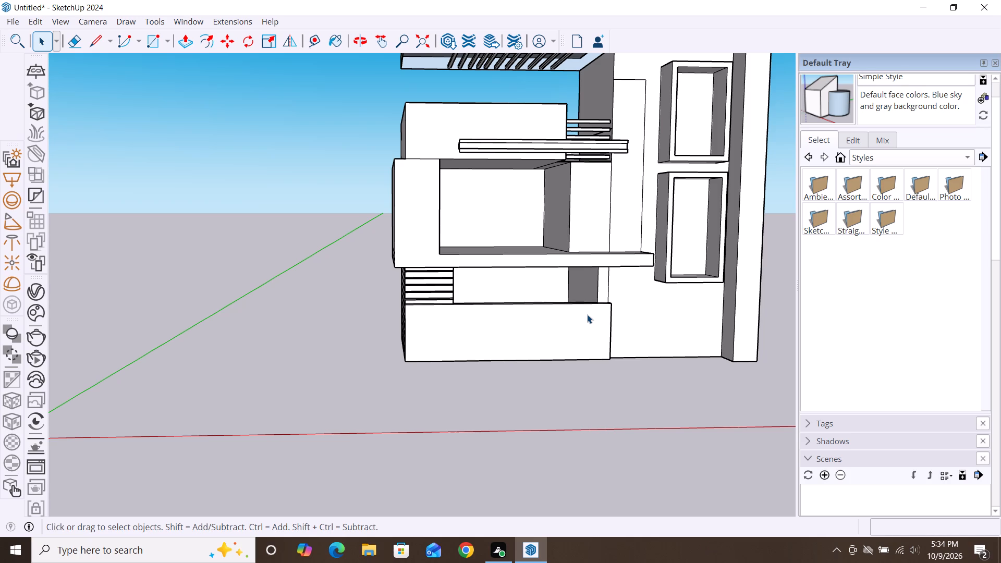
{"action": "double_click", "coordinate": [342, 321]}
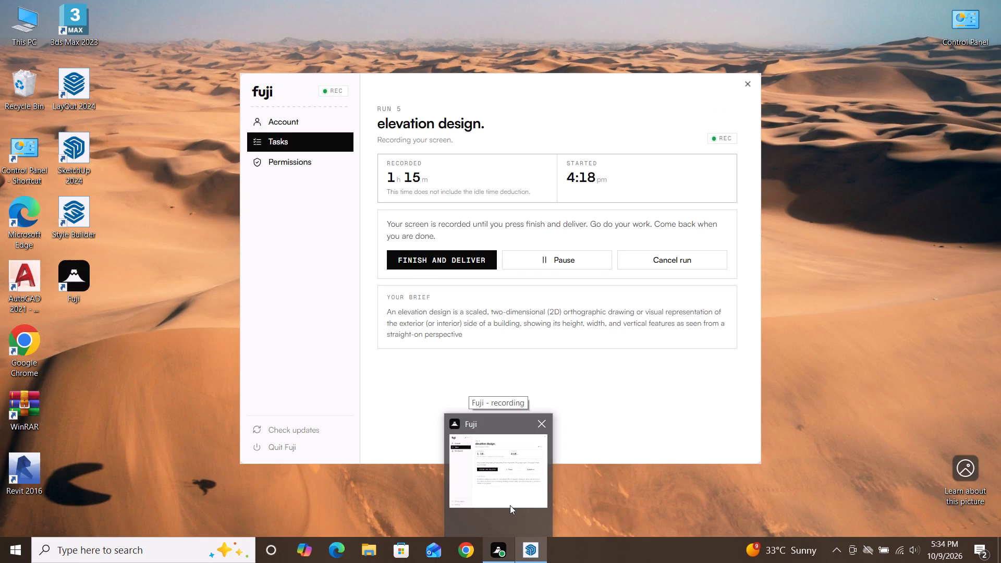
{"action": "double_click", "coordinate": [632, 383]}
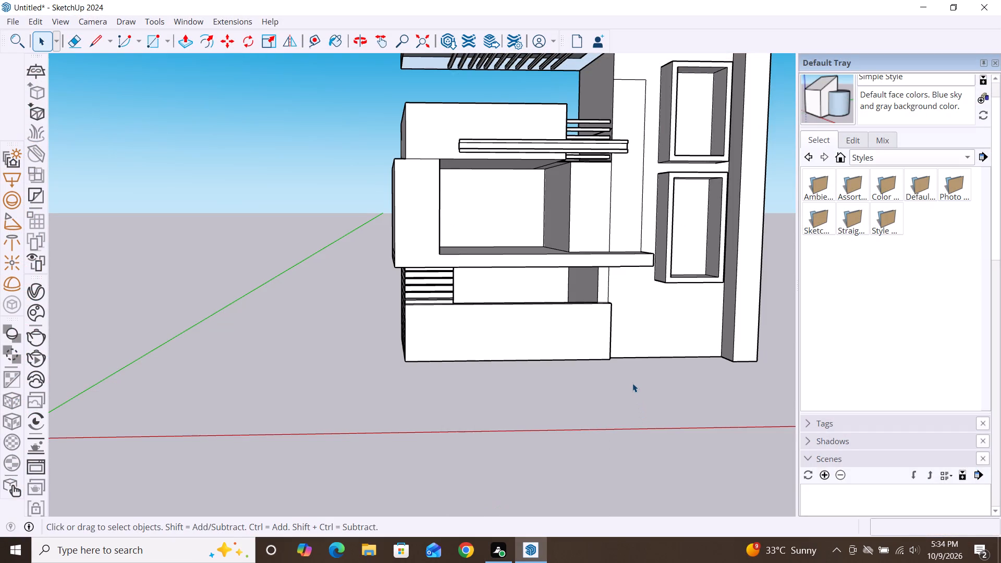
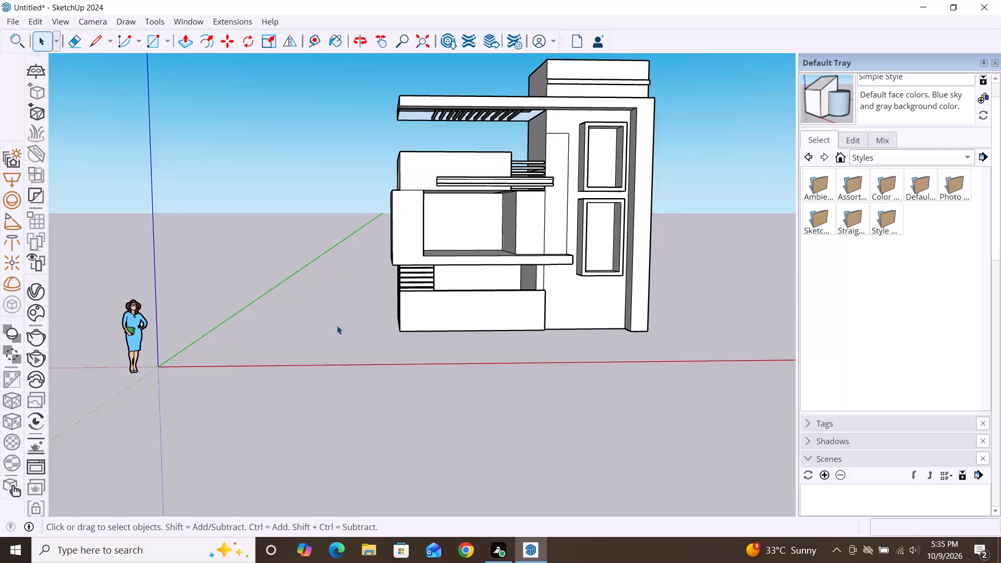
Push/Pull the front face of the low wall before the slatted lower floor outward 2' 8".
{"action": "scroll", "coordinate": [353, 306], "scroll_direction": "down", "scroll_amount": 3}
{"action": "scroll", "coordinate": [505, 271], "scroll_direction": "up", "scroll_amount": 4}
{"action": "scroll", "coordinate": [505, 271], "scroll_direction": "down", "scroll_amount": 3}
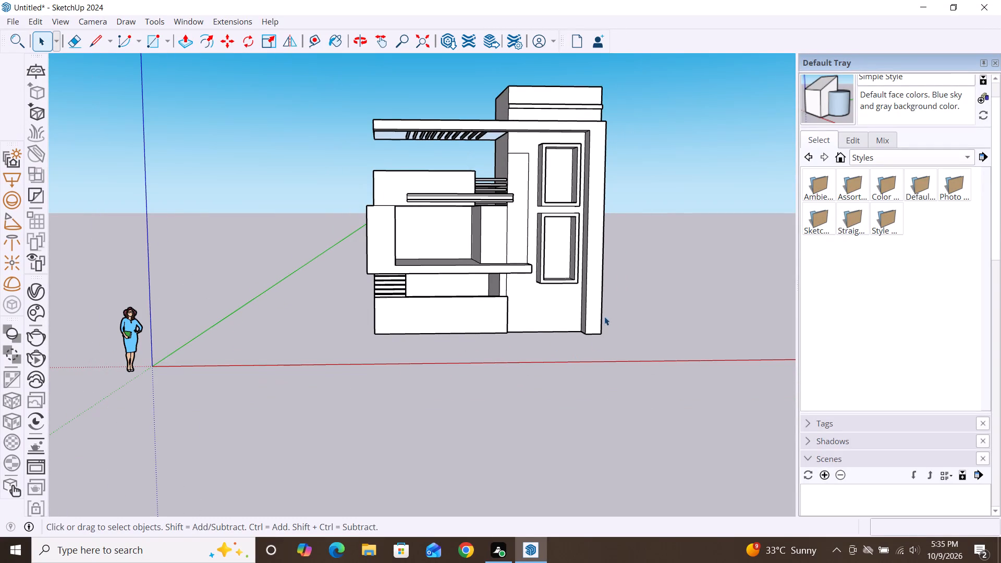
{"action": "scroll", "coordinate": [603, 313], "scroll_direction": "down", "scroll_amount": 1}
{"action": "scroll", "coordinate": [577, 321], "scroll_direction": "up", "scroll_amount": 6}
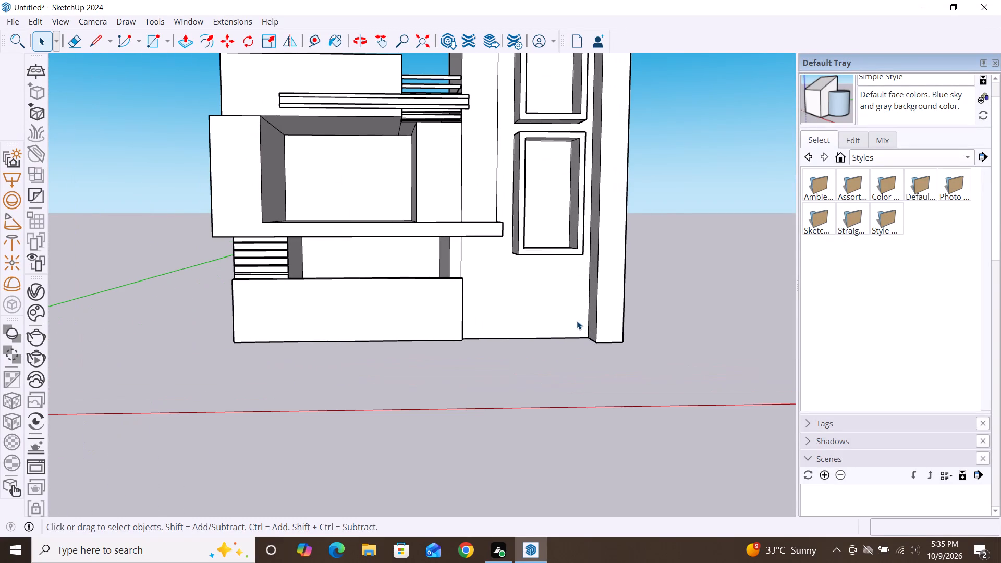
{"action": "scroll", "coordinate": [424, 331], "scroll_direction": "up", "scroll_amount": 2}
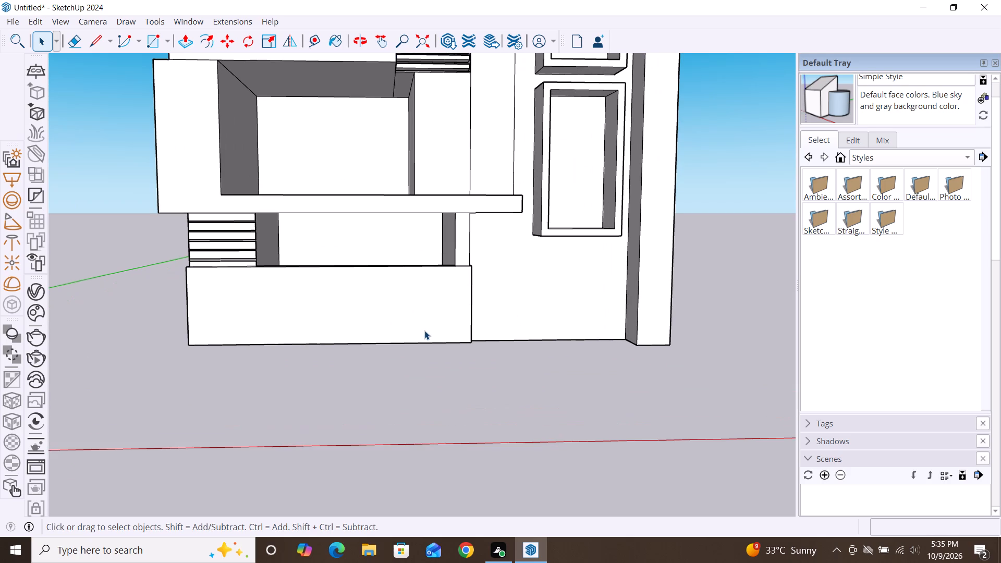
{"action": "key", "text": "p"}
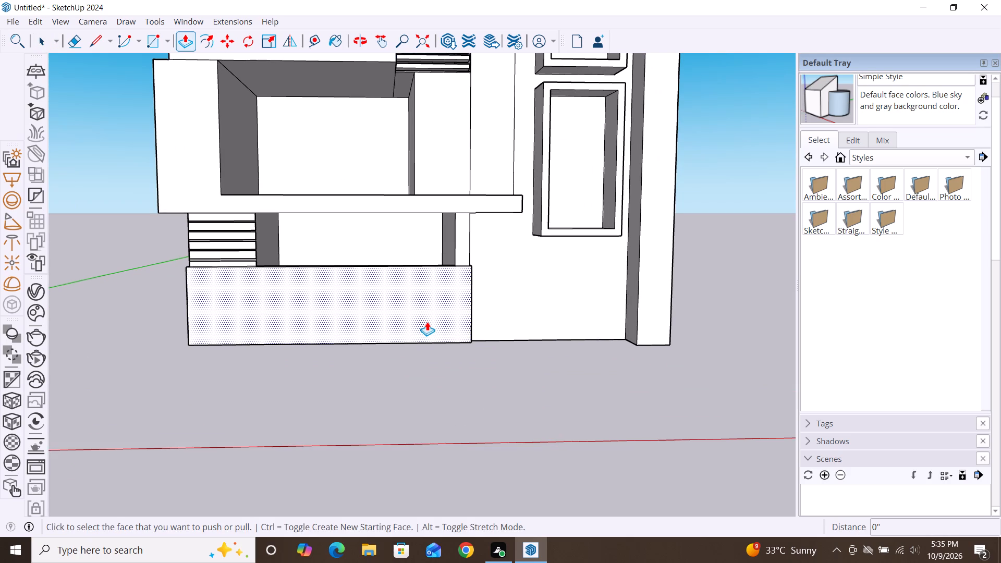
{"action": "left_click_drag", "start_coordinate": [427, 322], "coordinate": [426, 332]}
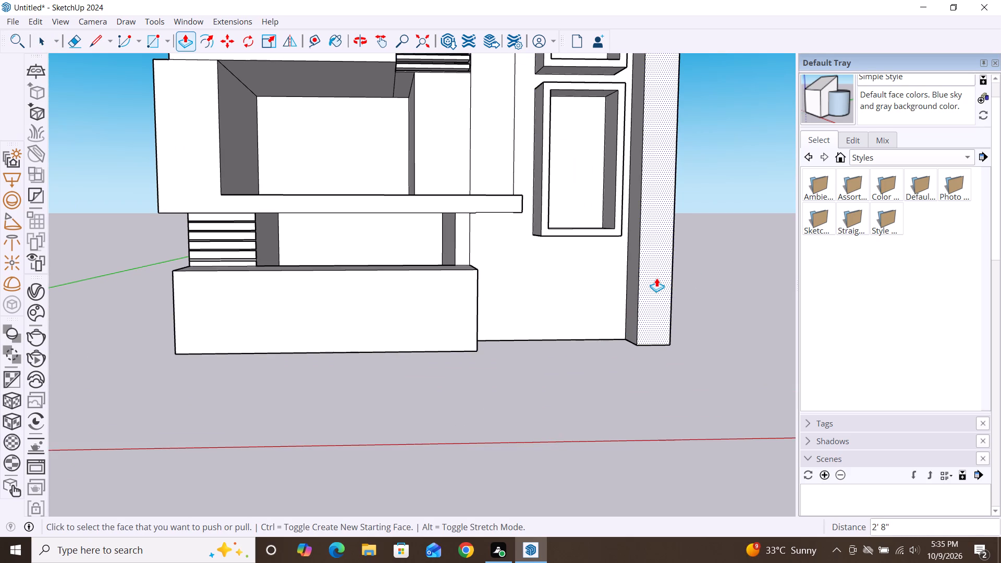
Push/Pull the low wall's front face back to align flush with the front face of the tall corner pillar.
{"action": "left_click", "coordinate": [656, 278]}
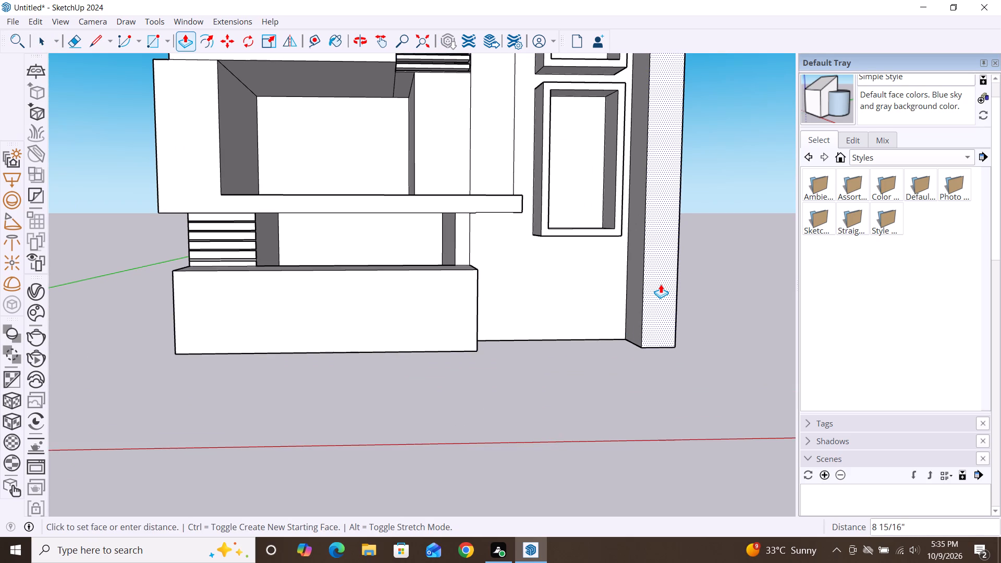
{"action": "key", "text": "Escape"}
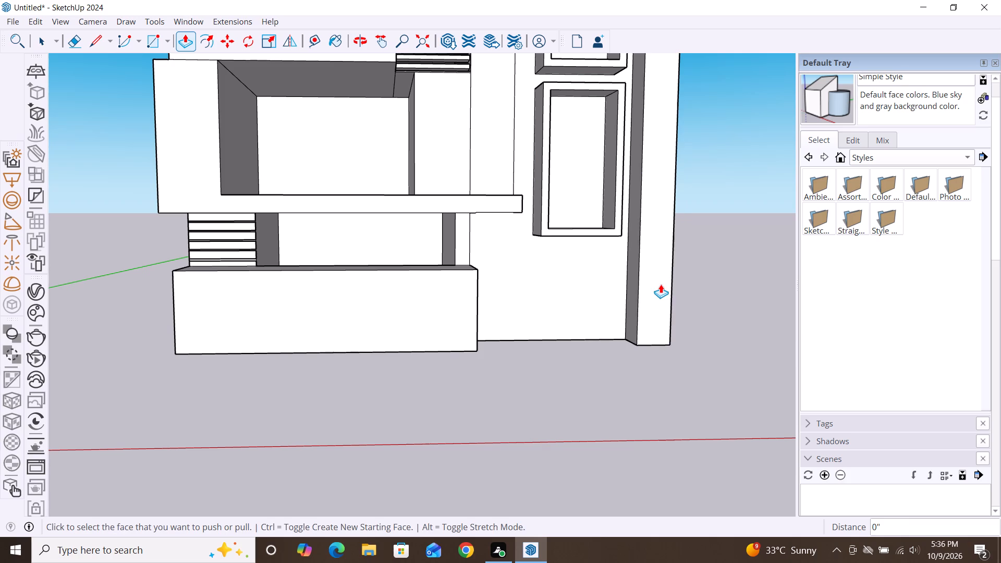
{"action": "left_click", "coordinate": [460, 323]}
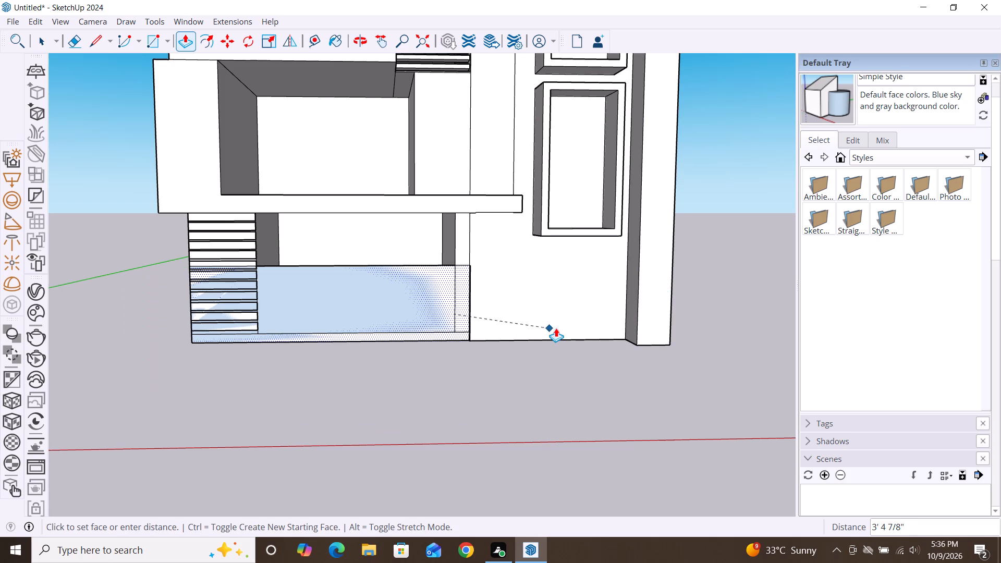
{"action": "key", "text": "Escape"}
{"action": "left_click", "coordinate": [460, 320]}
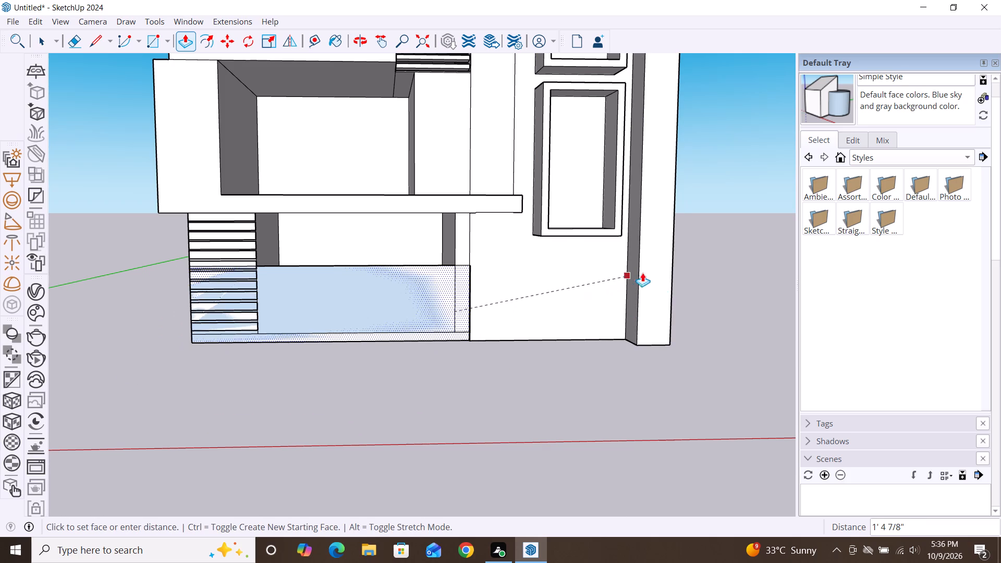
{"action": "left_click", "coordinate": [650, 274]}
{"action": "key", "text": "space"}
Draw a rectangle about 1' 2 5/8" by 1' 1/8" across the middle slats of the lower floor's slatted panel.
{"action": "scroll", "coordinate": [369, 250], "scroll_direction": "down", "scroll_amount": 2}
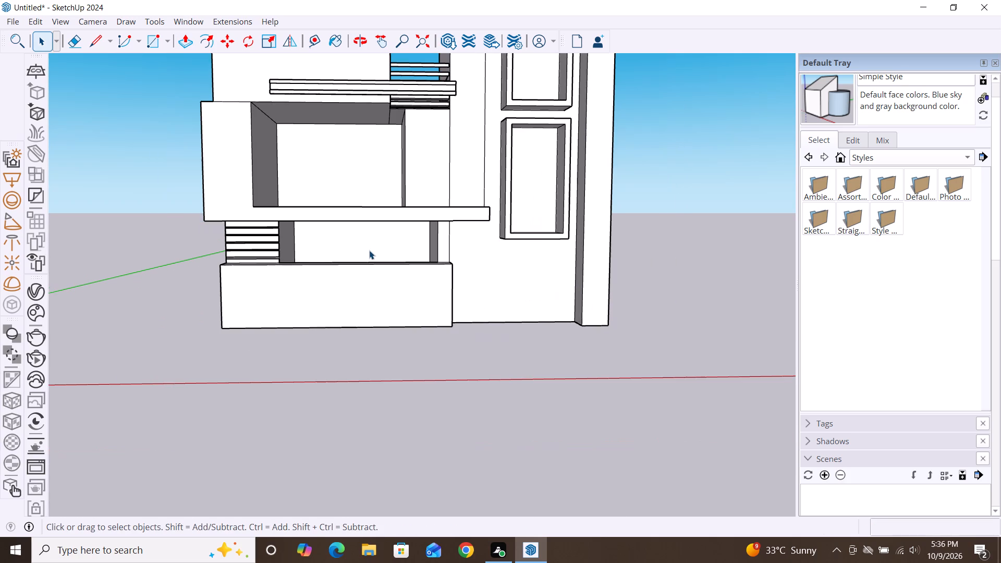
{"action": "scroll", "coordinate": [554, 333], "scroll_direction": "up", "scroll_amount": 1}
{"action": "scroll", "coordinate": [381, 325], "scroll_direction": "down", "scroll_amount": 2}
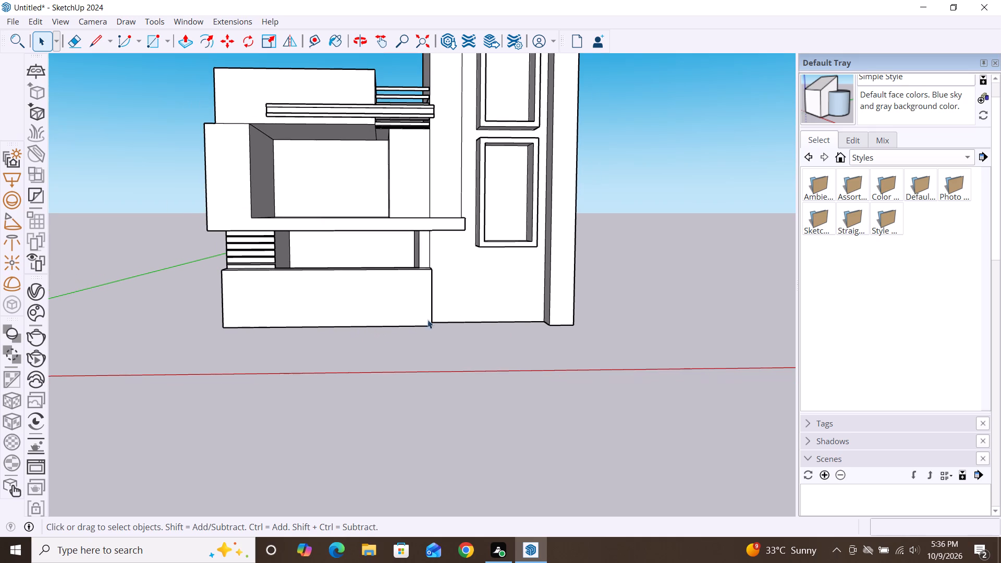
{"action": "key", "text": "r"}
{"action": "scroll", "coordinate": [467, 268], "scroll_direction": "up", "scroll_amount": 6}
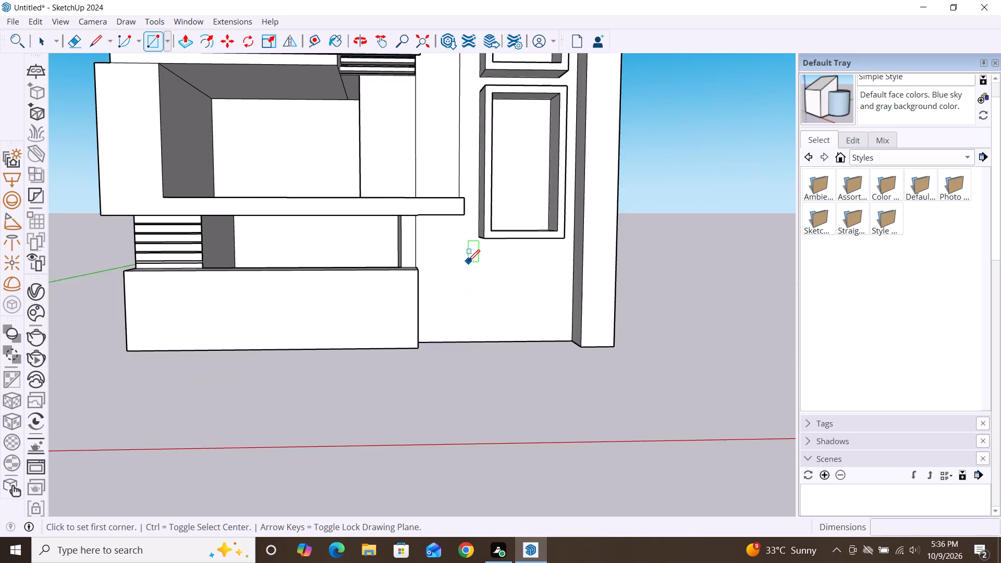
{"action": "scroll", "coordinate": [425, 266], "scroll_direction": "down", "scroll_amount": 3}
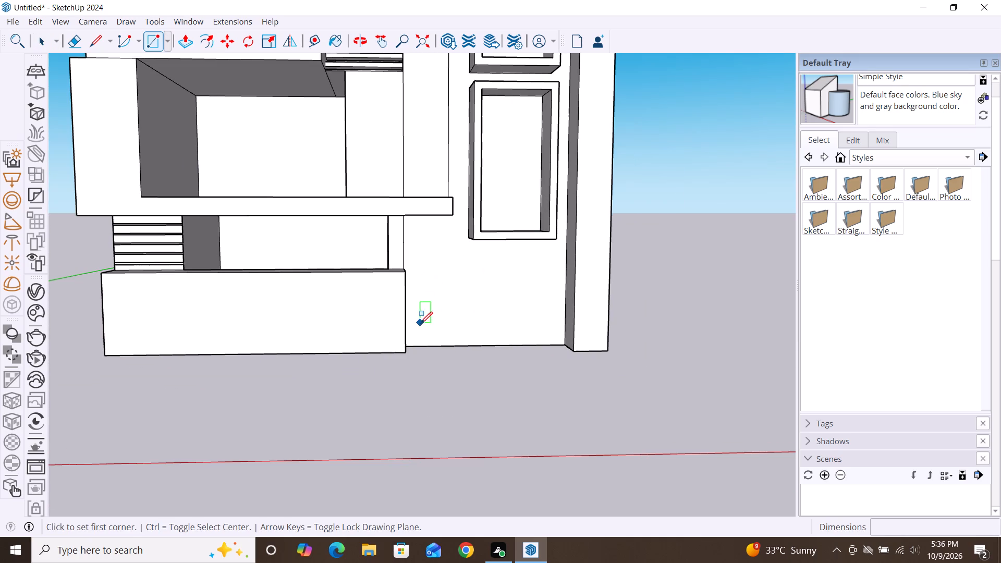
{"action": "scroll", "coordinate": [481, 334], "scroll_direction": "down", "scroll_amount": 2}
{"action": "scroll", "coordinate": [544, 298], "scroll_direction": "down", "scroll_amount": 2}
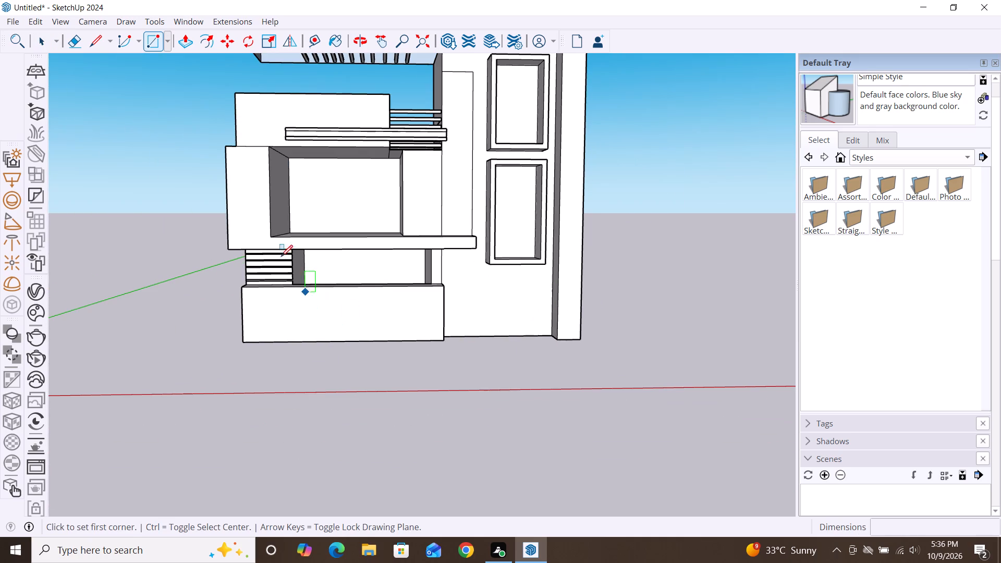
{"action": "scroll", "coordinate": [254, 261], "scroll_direction": "up", "scroll_amount": 14}
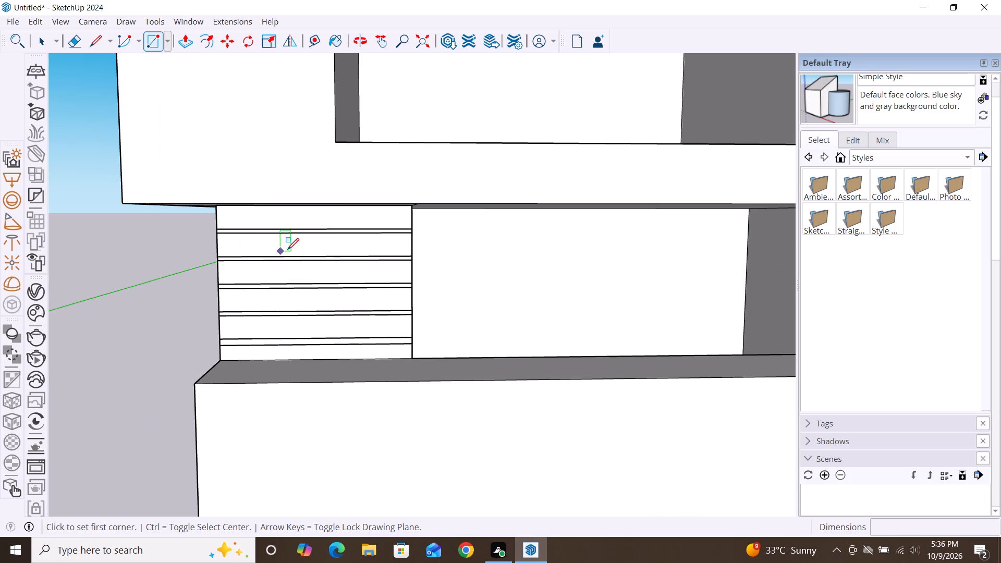
{"action": "scroll", "coordinate": [288, 246], "scroll_direction": "up", "scroll_amount": 3}
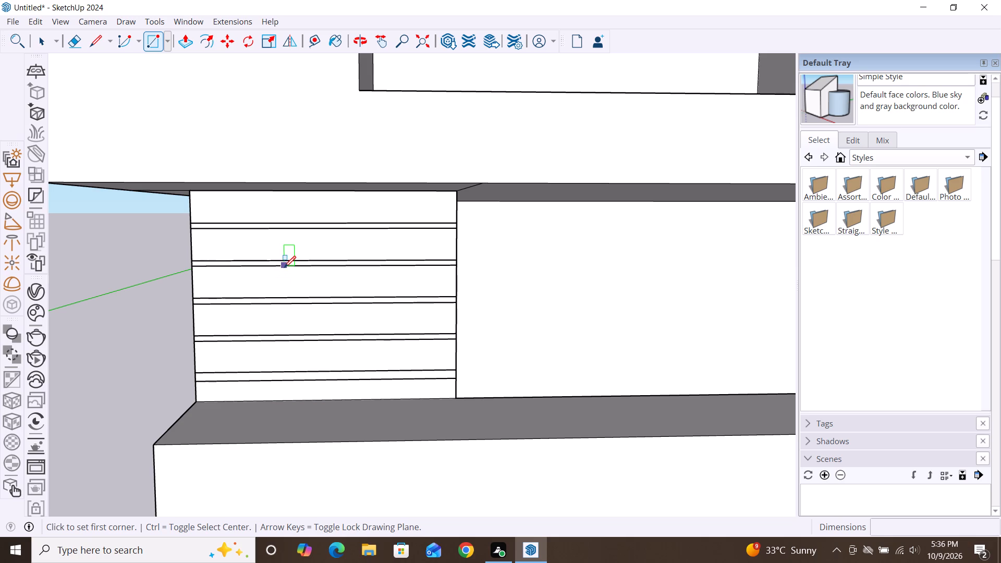
{"action": "left_click", "coordinate": [282, 266]}
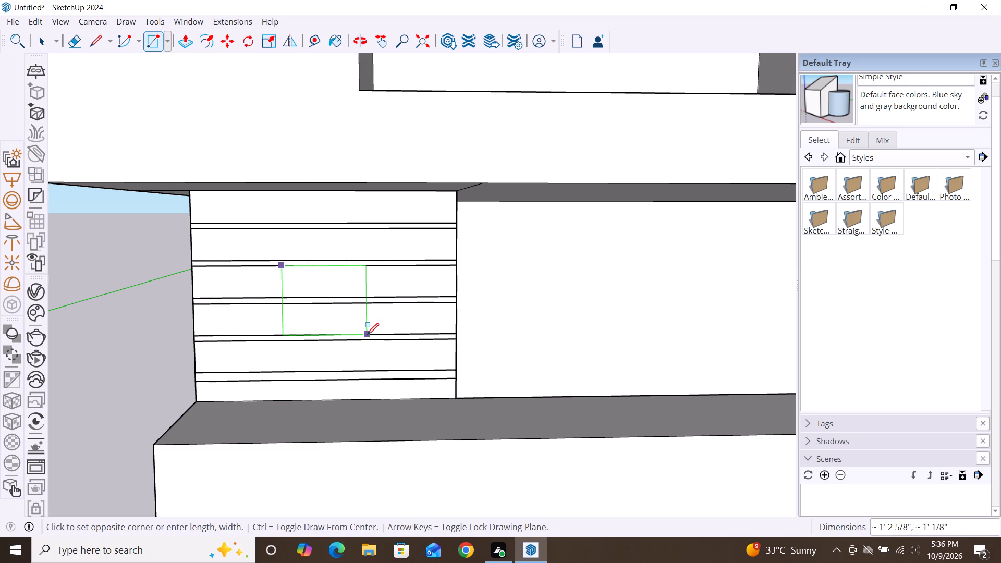
{"action": "left_click", "coordinate": [367, 335]}
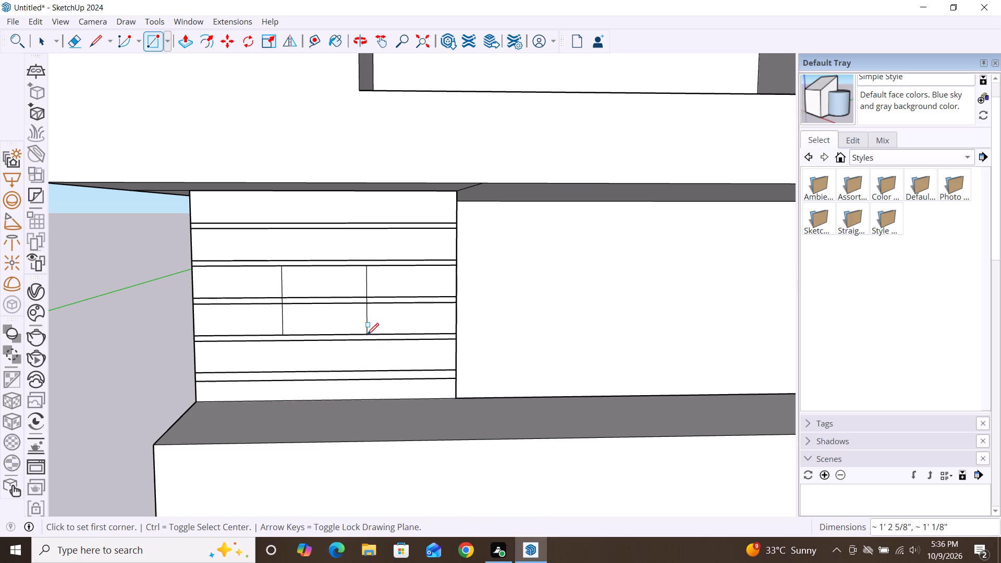
Offset the rectangle's outline outward by about 1 1/8" to form a frame on the slatted panel.
{"action": "key", "text": "f"}
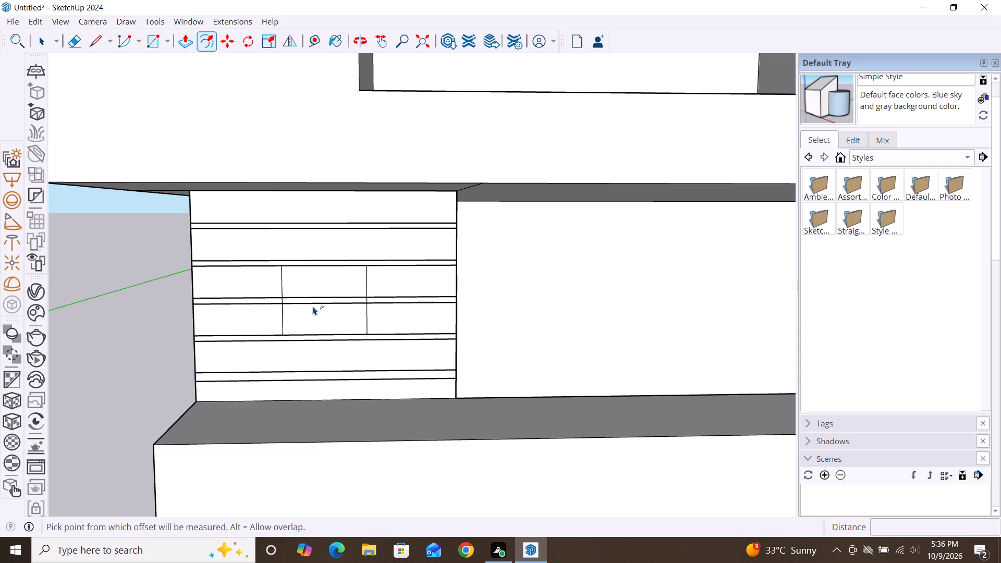
{"action": "left_click", "coordinate": [360, 291]}
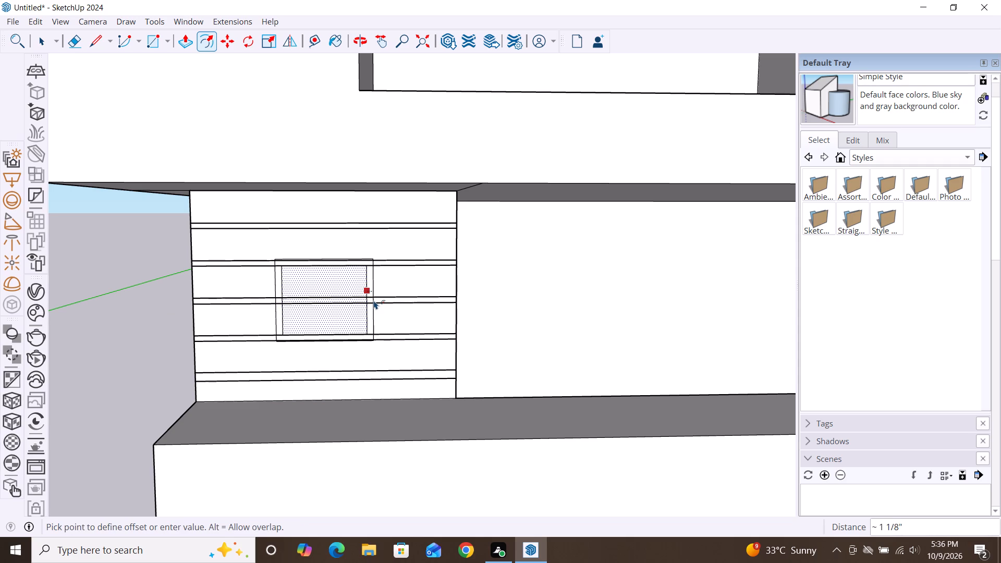
{"action": "left_click", "coordinate": [374, 300]}
{"action": "key", "text": "space"}
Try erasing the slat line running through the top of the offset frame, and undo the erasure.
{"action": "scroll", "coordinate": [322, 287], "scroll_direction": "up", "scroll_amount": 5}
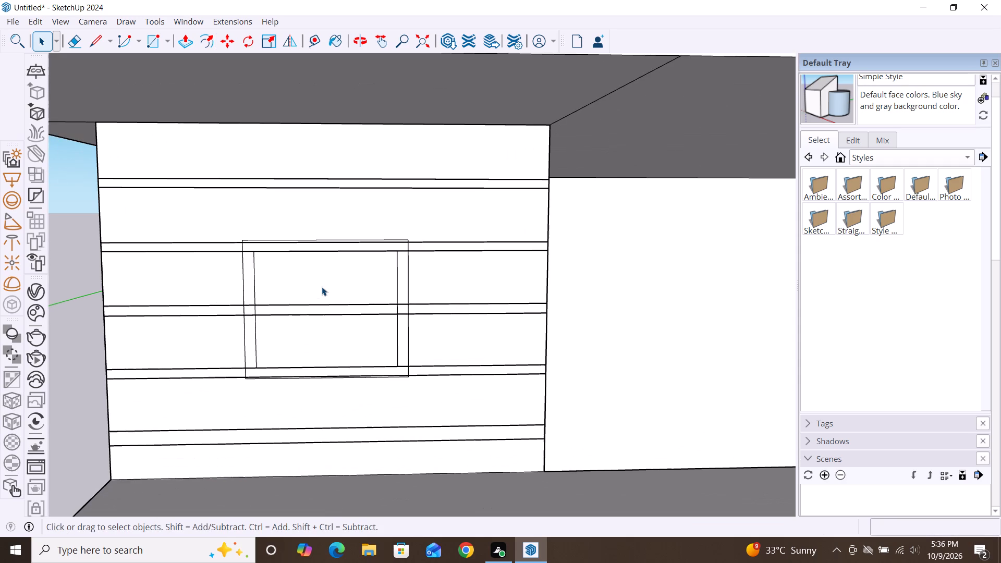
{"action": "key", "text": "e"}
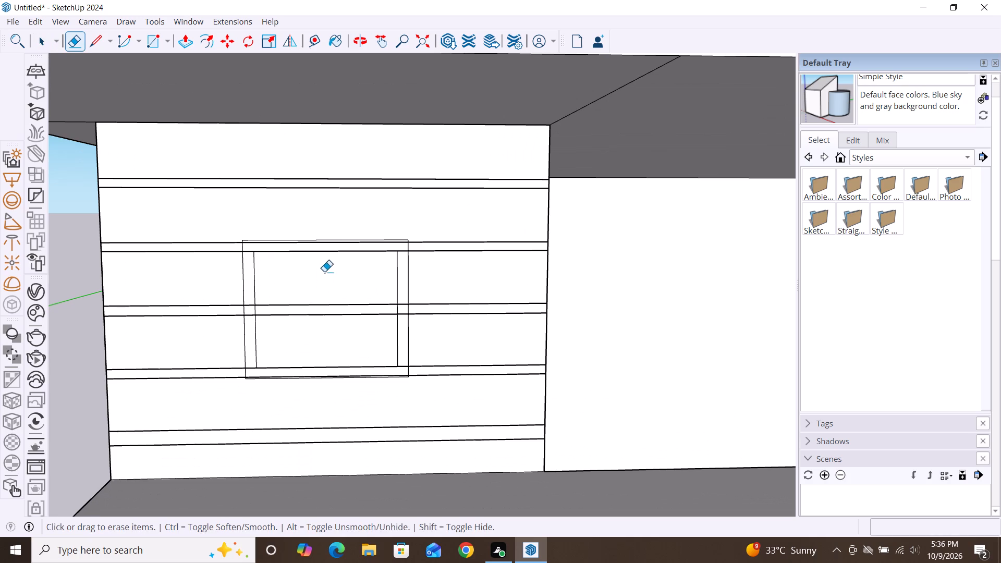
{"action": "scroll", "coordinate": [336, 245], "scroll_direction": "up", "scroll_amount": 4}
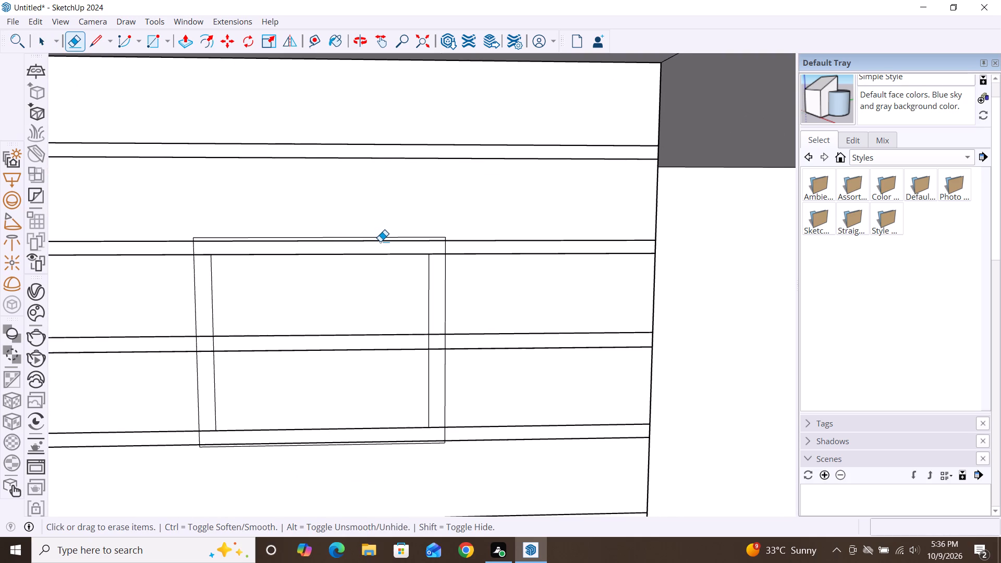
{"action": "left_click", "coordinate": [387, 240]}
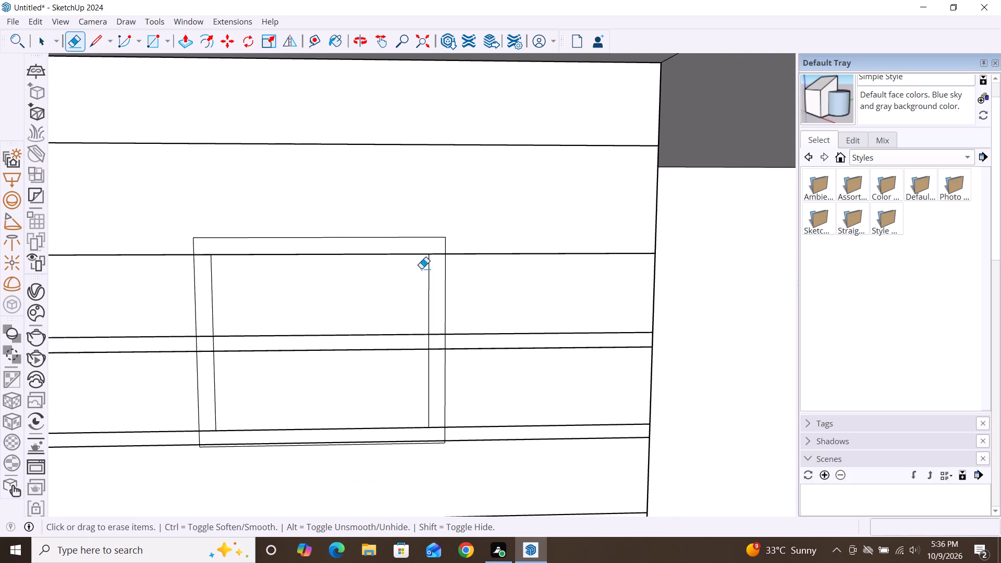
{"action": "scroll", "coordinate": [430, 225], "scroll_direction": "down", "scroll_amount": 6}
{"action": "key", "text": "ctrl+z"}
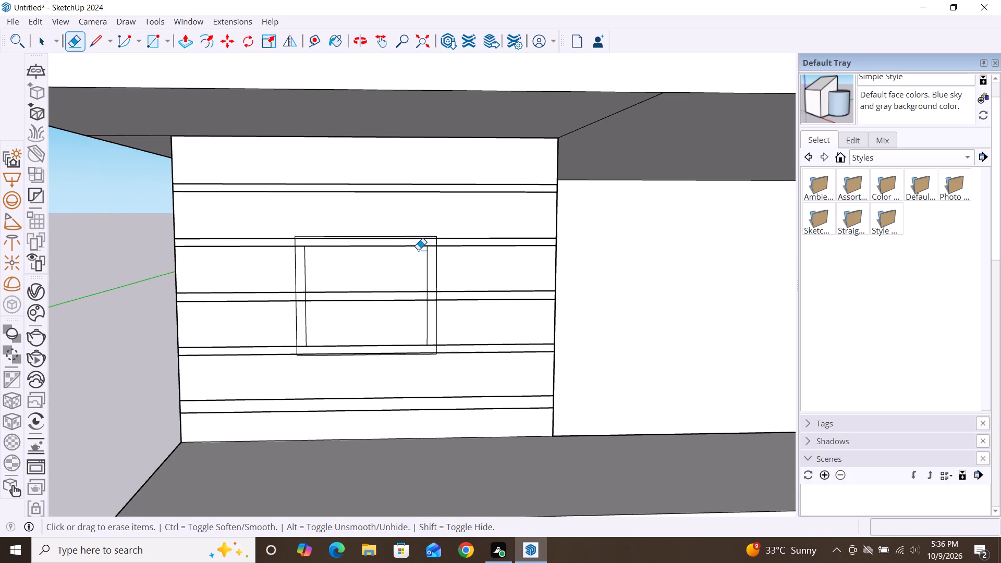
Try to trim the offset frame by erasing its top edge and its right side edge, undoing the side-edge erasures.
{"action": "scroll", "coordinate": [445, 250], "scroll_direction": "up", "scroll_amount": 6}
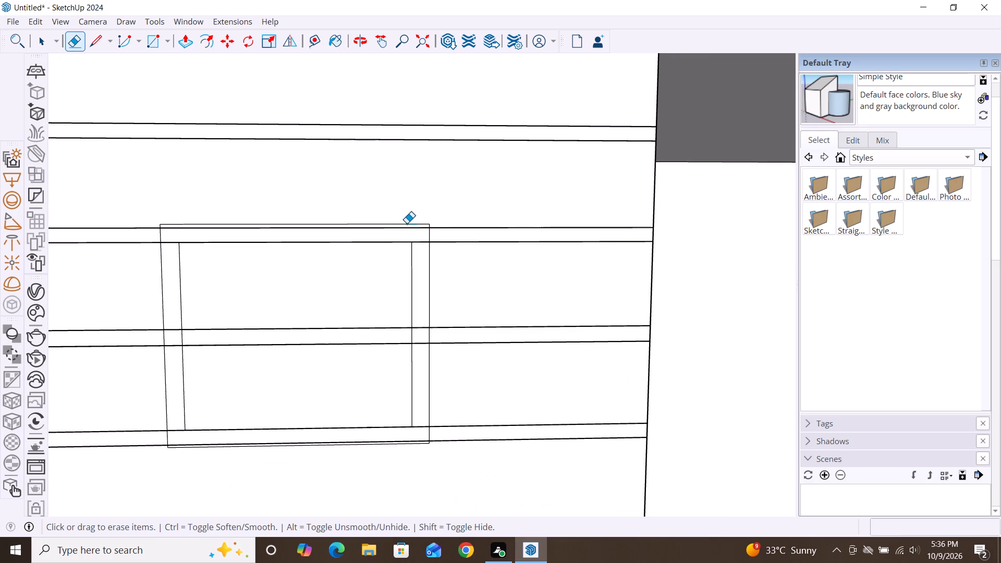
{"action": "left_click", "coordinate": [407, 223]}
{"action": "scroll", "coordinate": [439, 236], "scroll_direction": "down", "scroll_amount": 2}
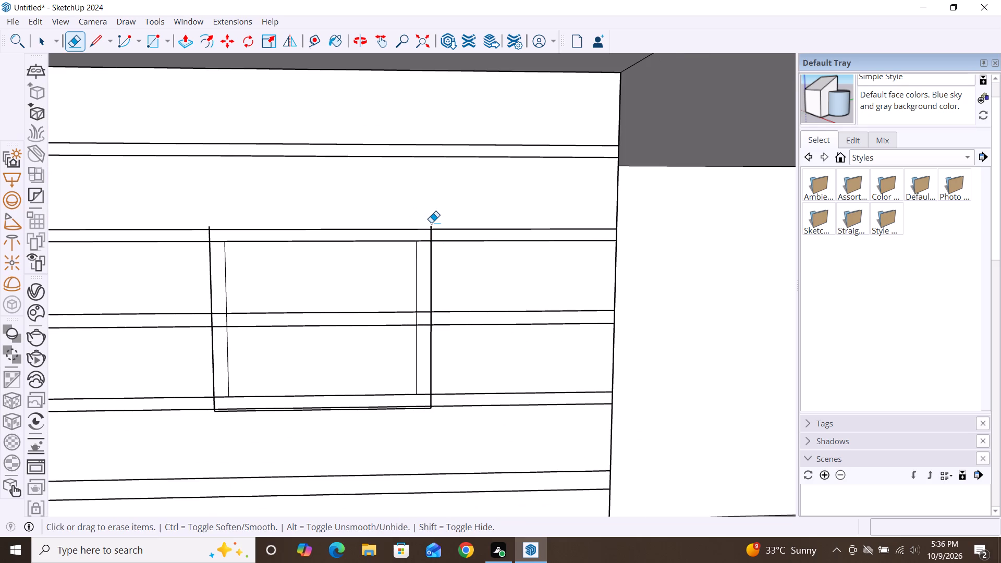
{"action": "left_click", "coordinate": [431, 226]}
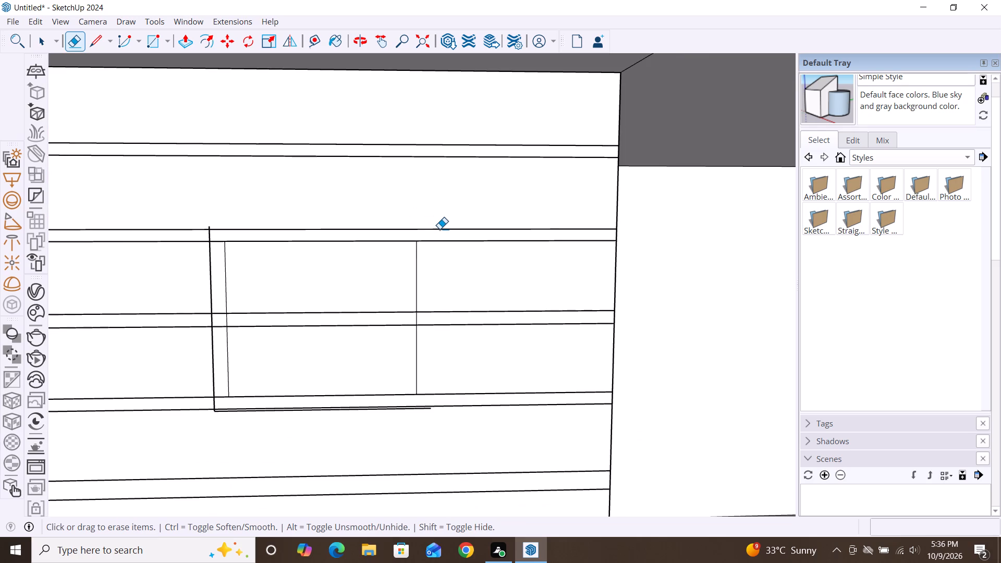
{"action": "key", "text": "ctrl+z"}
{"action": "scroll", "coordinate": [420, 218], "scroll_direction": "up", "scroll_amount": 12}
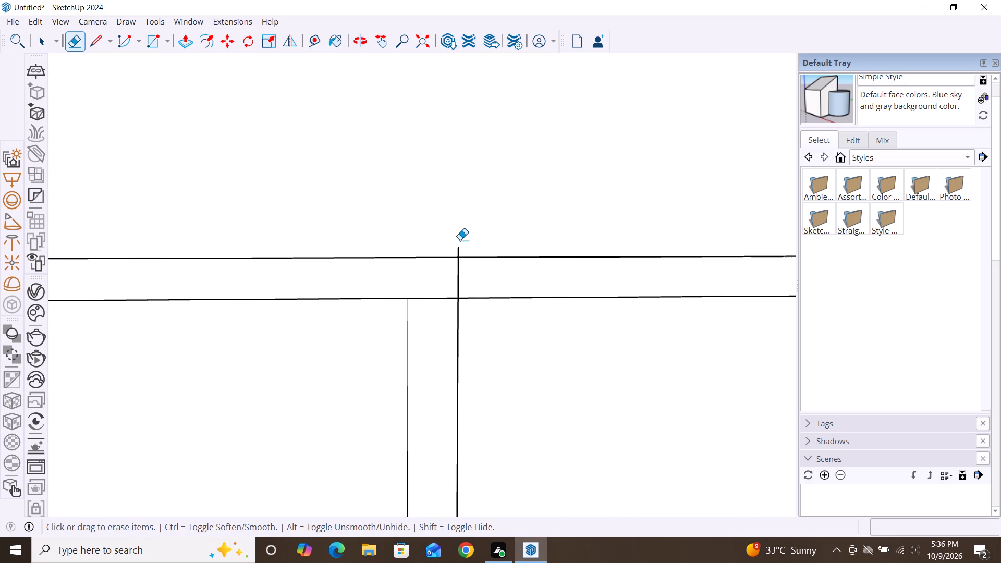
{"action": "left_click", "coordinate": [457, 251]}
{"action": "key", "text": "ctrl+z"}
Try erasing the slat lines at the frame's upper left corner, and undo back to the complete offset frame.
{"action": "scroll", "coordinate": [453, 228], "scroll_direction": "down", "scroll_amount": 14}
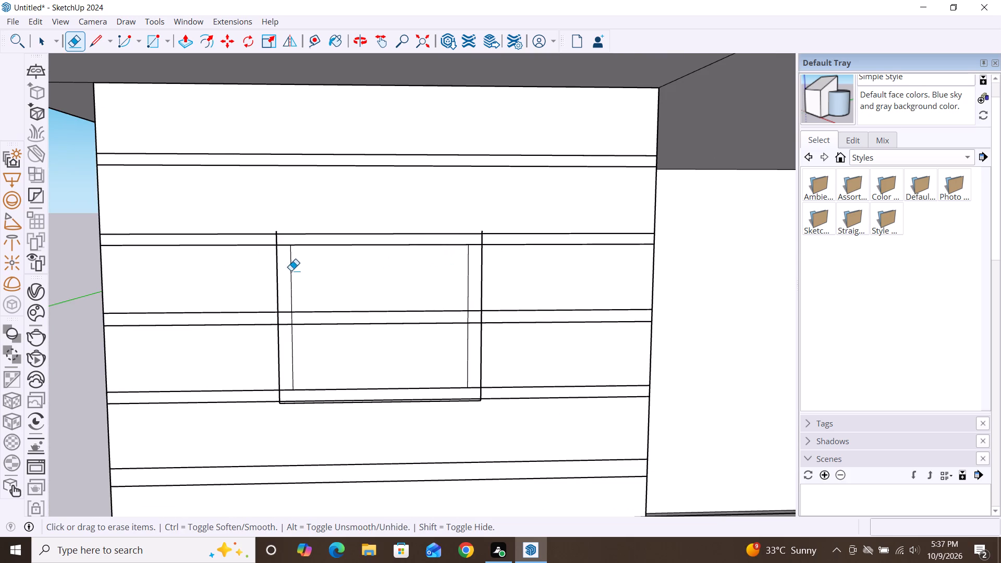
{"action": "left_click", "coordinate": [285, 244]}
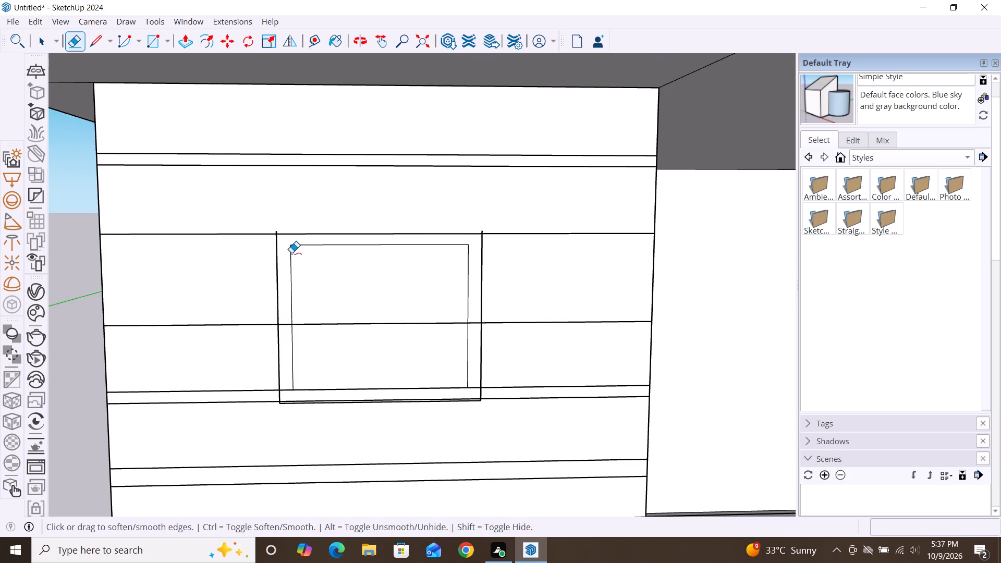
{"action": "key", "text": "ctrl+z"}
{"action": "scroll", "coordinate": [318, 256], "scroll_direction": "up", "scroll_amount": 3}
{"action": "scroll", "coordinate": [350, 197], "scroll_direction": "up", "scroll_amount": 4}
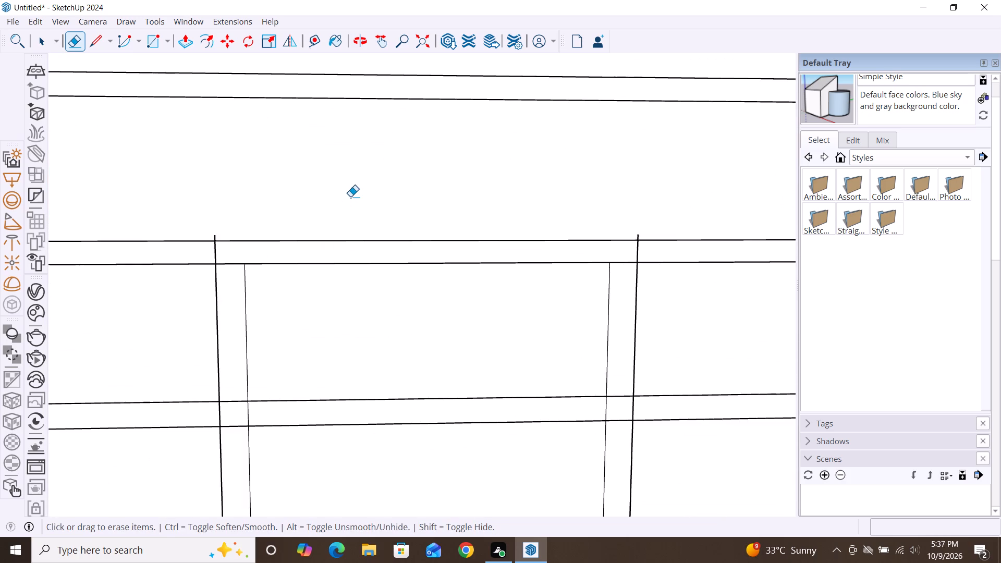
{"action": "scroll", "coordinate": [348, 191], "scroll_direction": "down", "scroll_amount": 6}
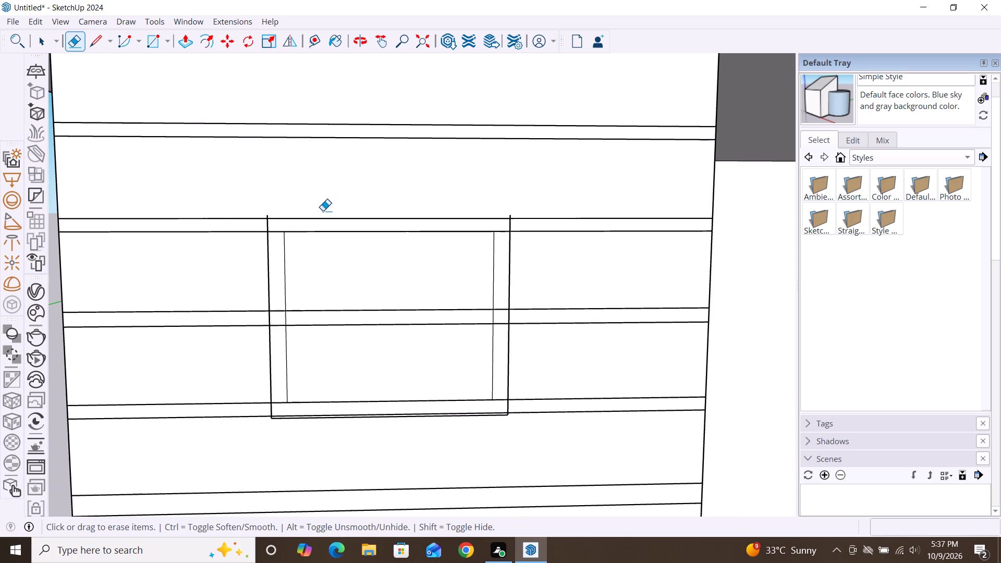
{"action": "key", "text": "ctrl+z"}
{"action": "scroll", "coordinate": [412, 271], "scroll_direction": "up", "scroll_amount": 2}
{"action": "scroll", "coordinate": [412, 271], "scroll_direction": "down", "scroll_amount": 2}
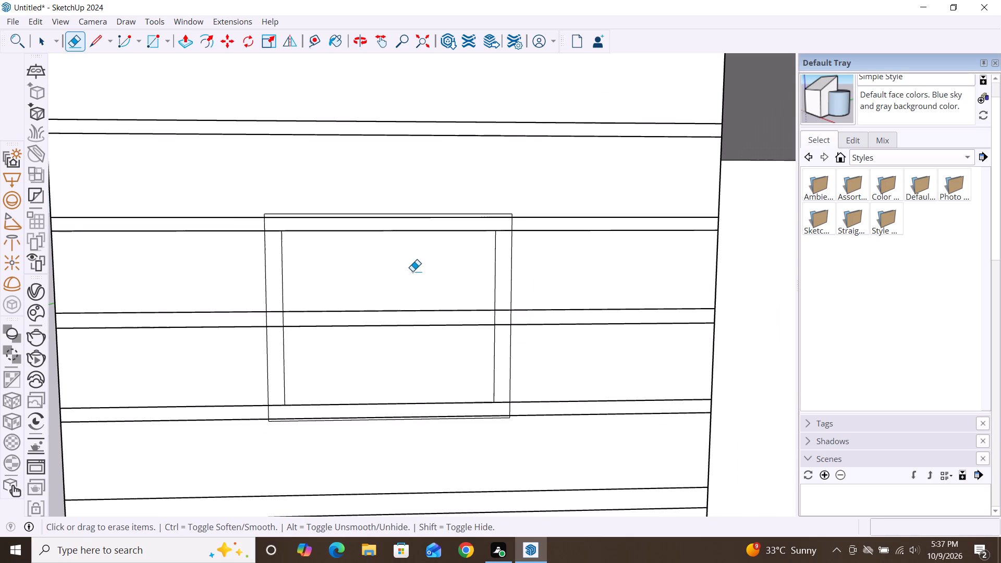
Push/Pull the frame face on the slatted panel outward by about 2 9/16".
{"action": "key", "text": "p"}
{"action": "left_click", "coordinate": [502, 274]}
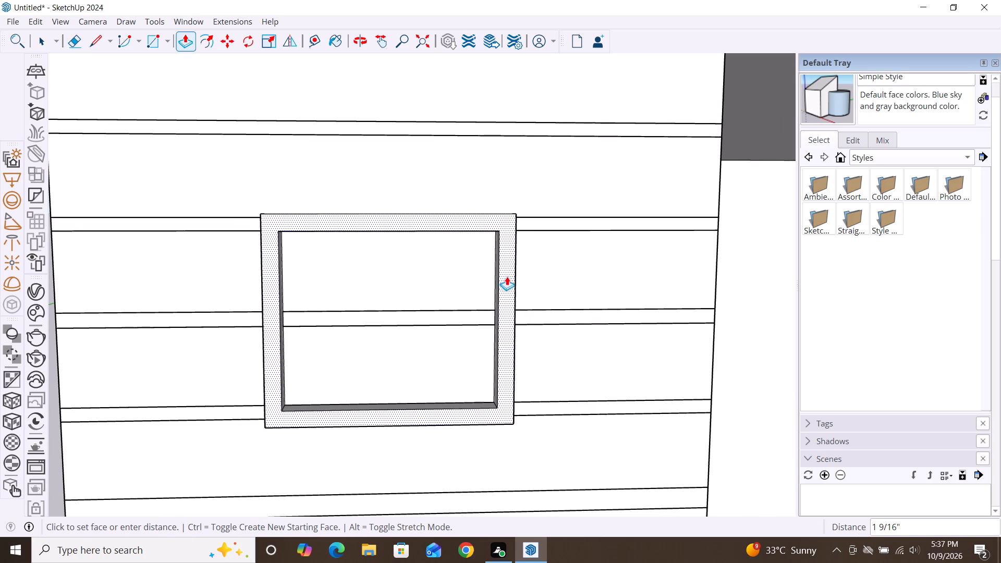
{"action": "left_click", "coordinate": [508, 278]}
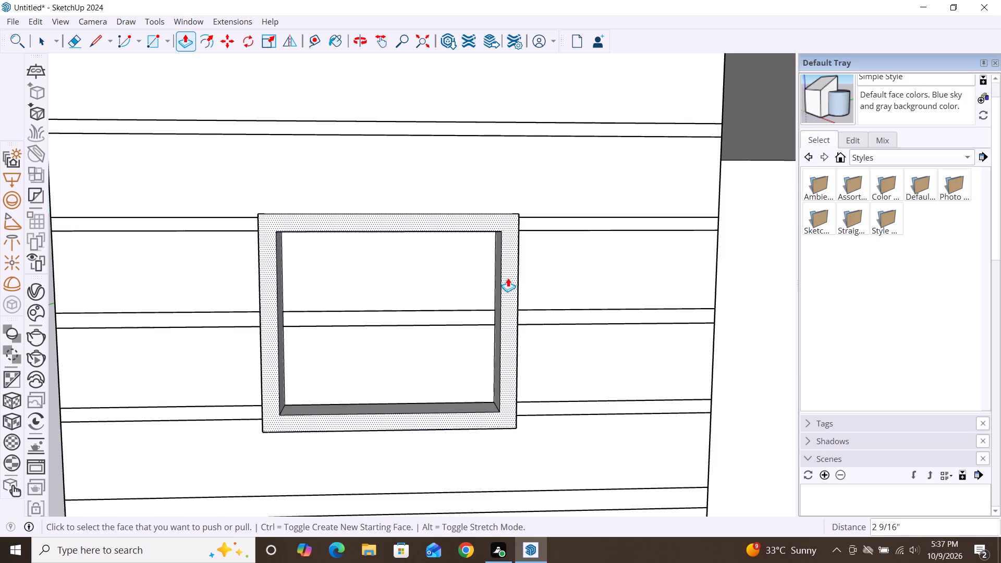
{"action": "key", "text": "space"}
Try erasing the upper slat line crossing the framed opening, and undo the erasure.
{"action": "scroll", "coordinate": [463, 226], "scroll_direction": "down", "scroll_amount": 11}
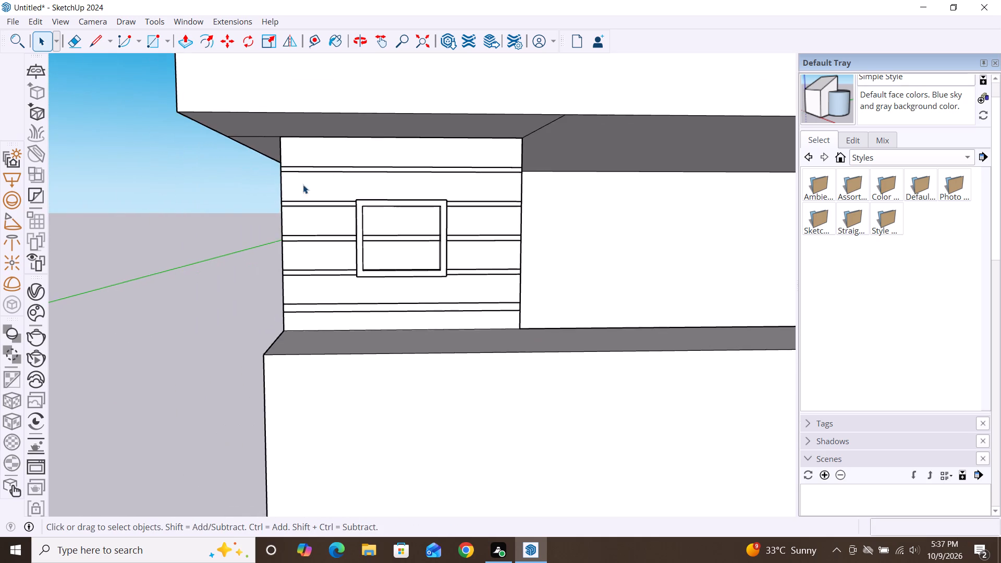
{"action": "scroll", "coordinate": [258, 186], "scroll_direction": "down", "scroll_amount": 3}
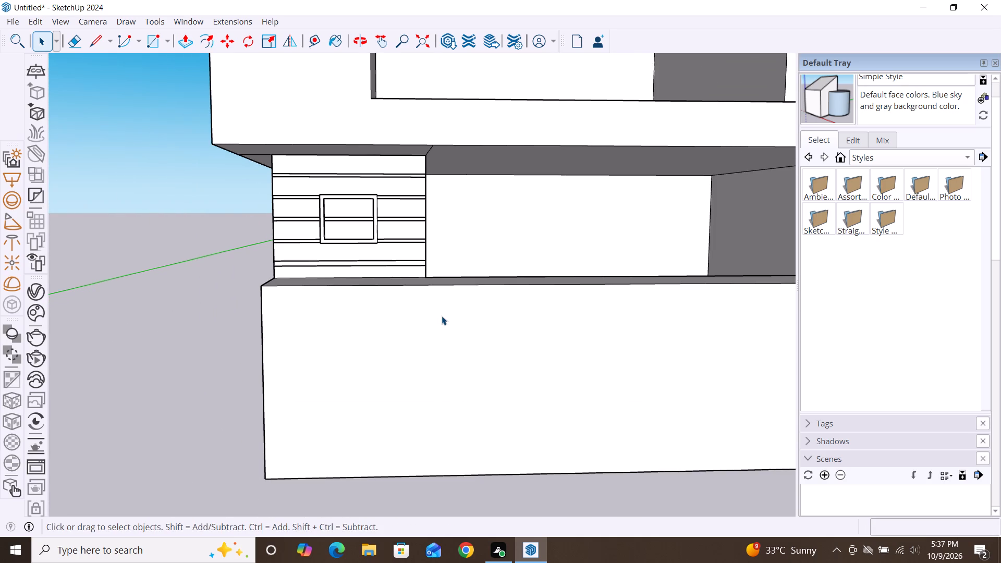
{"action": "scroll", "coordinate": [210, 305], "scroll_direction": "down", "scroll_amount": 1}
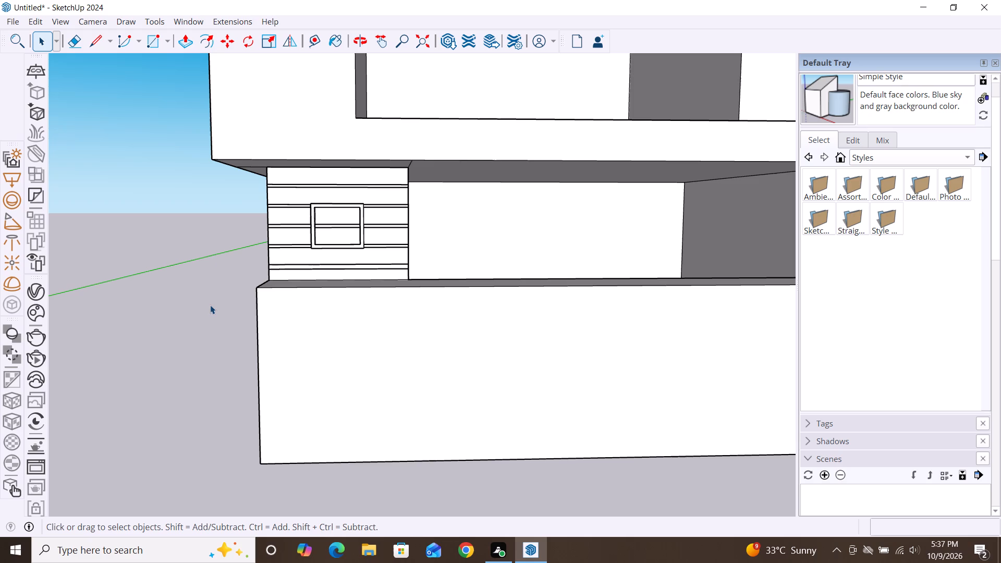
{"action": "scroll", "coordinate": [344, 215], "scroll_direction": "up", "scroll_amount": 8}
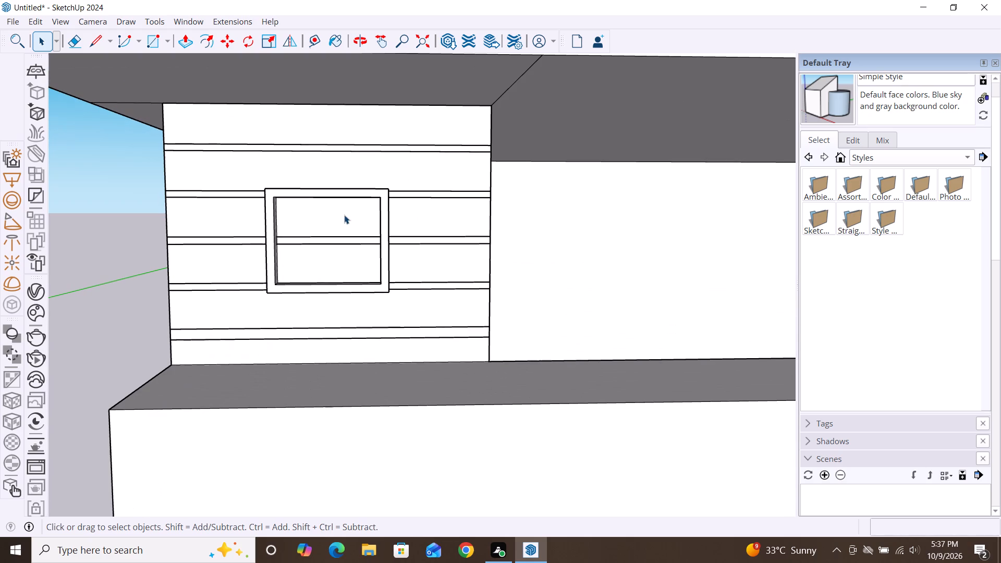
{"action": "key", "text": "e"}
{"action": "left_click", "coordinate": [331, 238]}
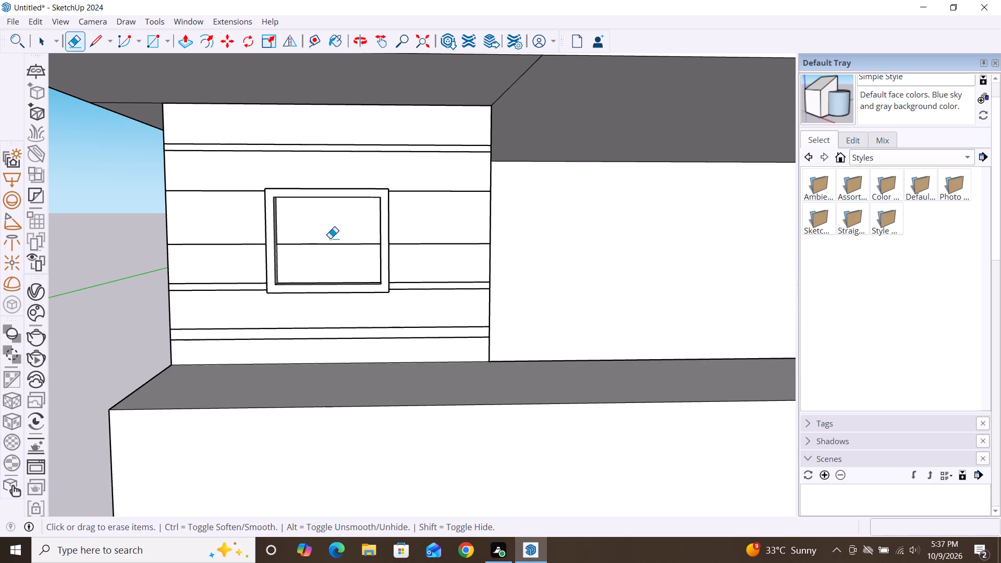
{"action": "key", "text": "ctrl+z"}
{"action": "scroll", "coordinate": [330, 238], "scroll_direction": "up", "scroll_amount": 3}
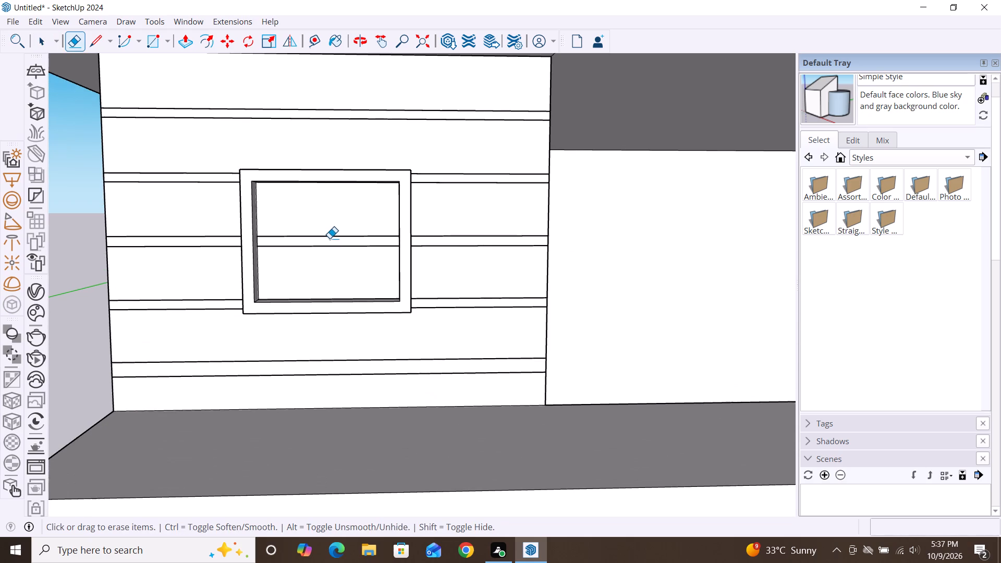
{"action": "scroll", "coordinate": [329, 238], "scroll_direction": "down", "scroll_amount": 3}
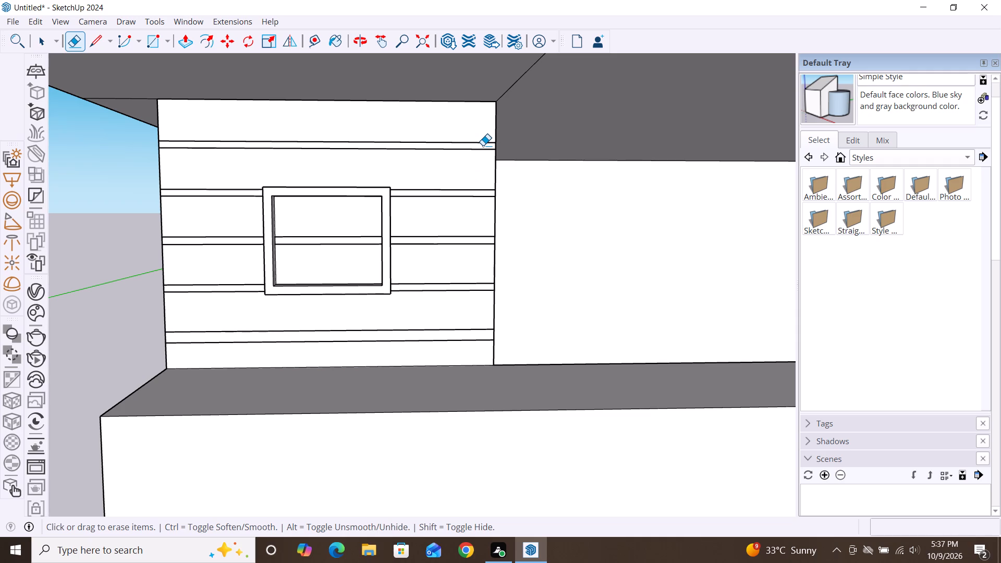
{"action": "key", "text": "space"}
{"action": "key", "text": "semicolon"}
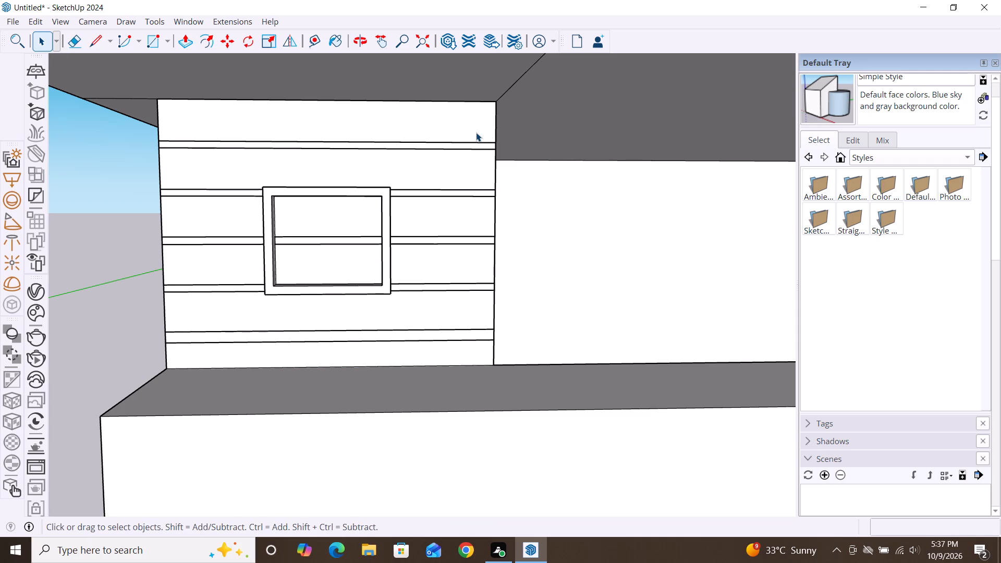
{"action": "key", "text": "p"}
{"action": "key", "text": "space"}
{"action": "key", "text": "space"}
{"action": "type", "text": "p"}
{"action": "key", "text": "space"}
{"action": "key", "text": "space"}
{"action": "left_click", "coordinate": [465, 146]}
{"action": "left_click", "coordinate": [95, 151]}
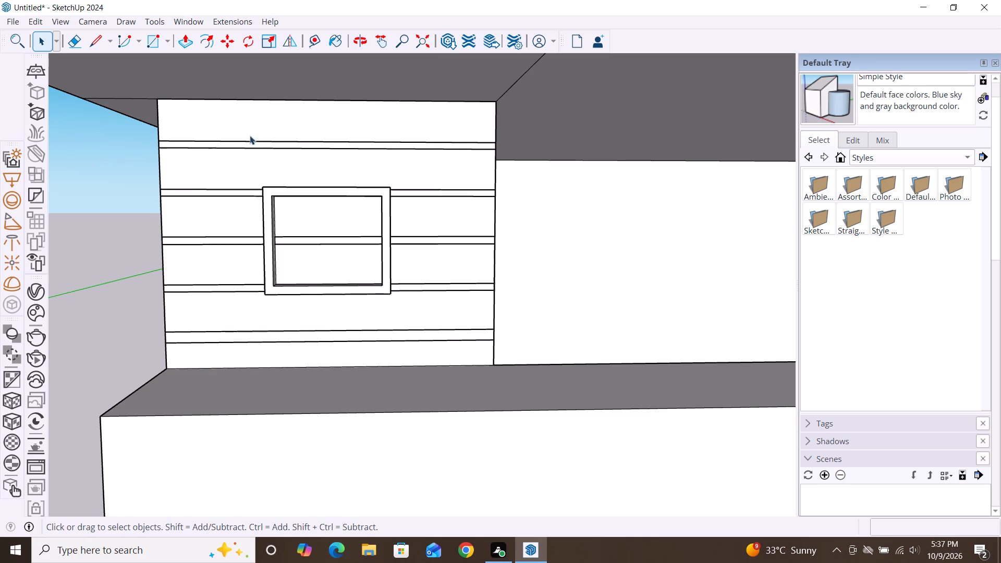
Explode the top slat group of the framed panel, directly beneath the overhang, and clear the selection.
{"action": "left_click", "coordinate": [353, 112]}
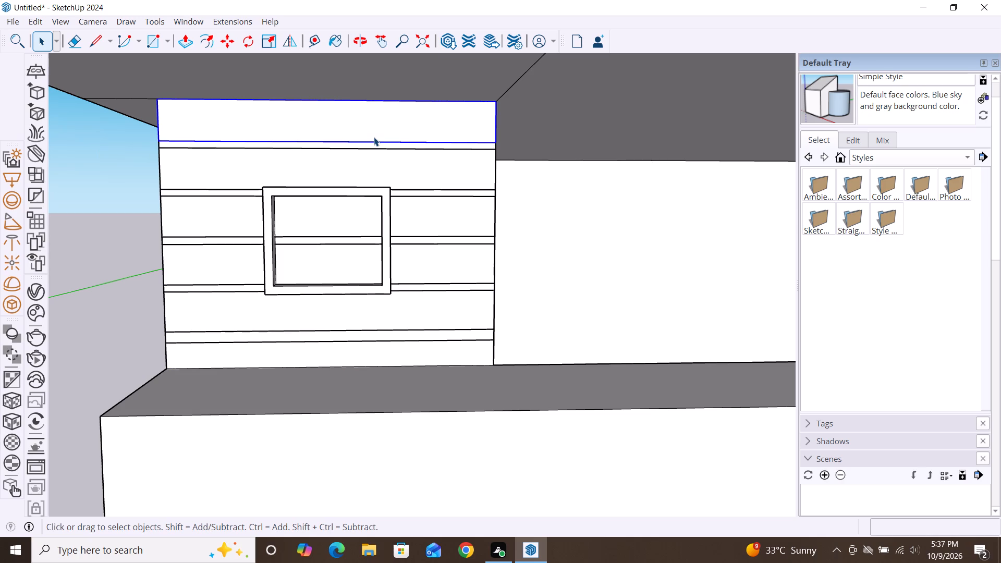
{"action": "left_click", "coordinate": [374, 137]}
{"action": "right_click", "coordinate": [374, 137]}
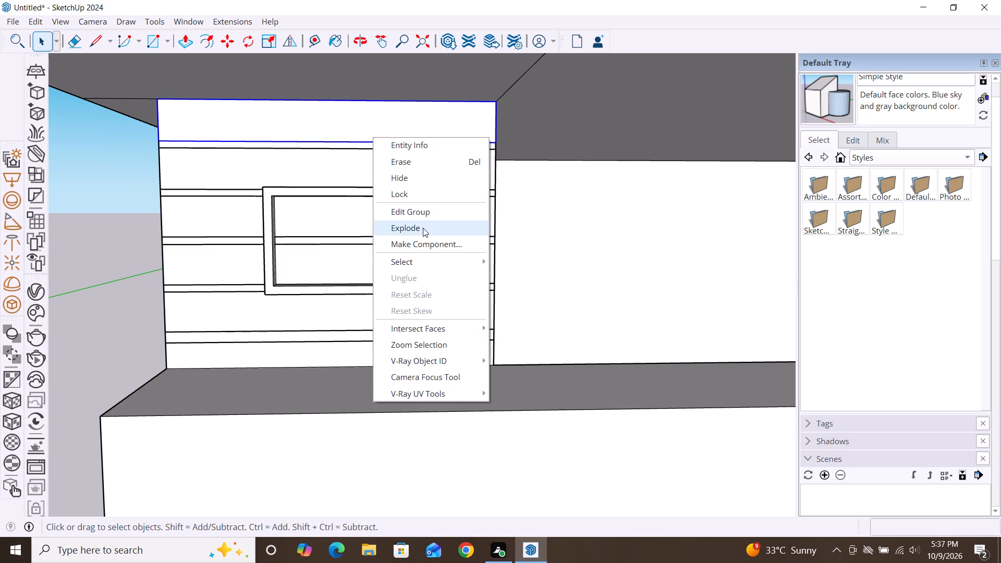
{"action": "left_click", "coordinate": [422, 230]}
{"action": "double_click", "coordinate": [442, 180]}
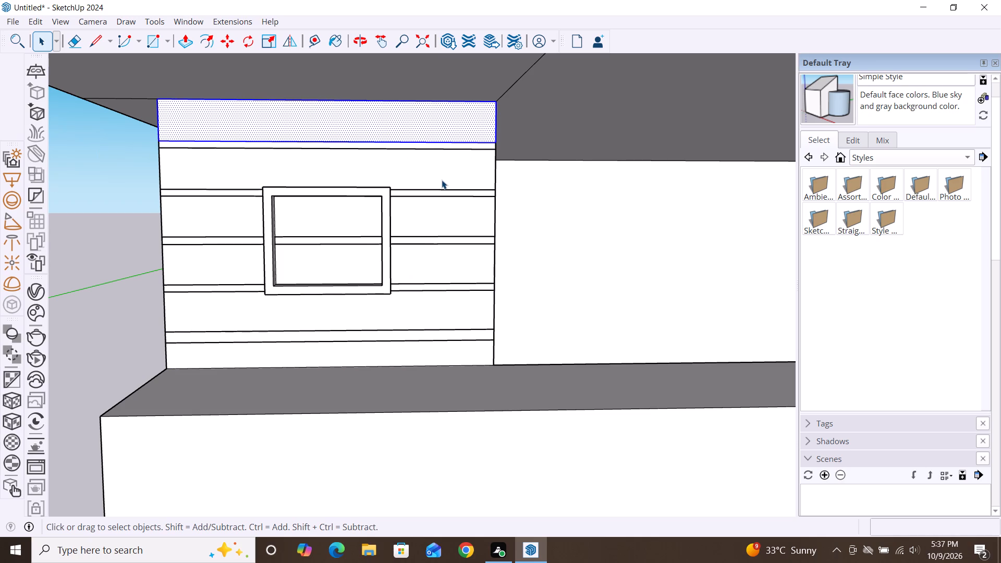
{"action": "left_click", "coordinate": [86, 142]}
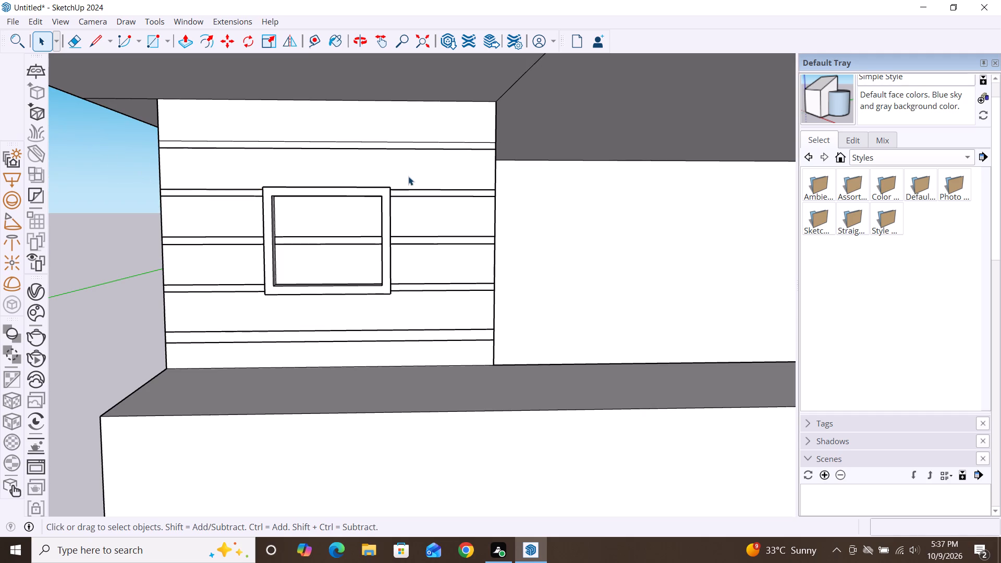
Explode the five remaining slat groups below the top one on the framed panel, and clear the selection.
{"action": "left_click", "coordinate": [440, 177]}
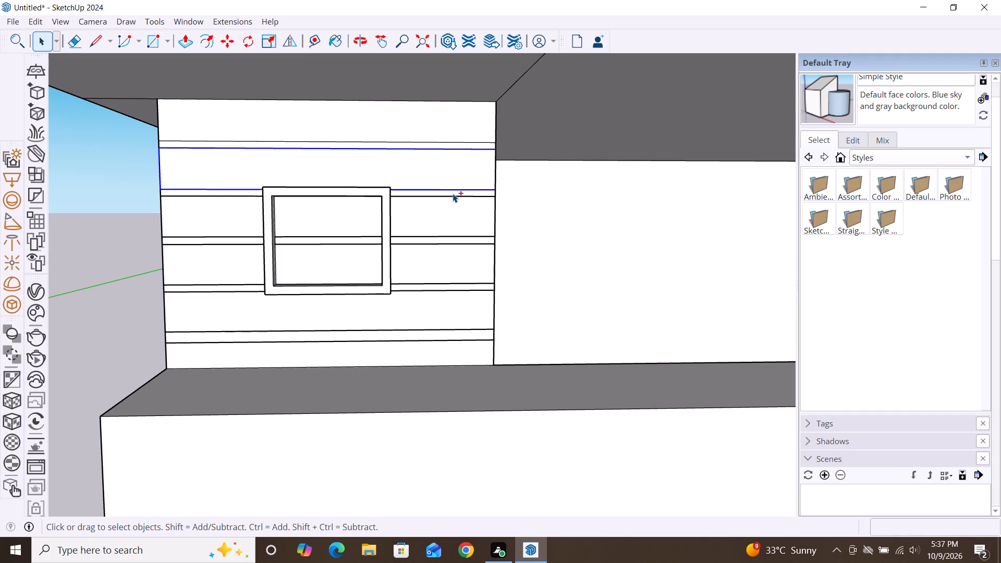
{"action": "left_click", "coordinate": [456, 204], "text": "ctrl"}
{"action": "scroll", "coordinate": [430, 125], "scroll_direction": "down", "scroll_amount": 4, "text": "ctrl"}
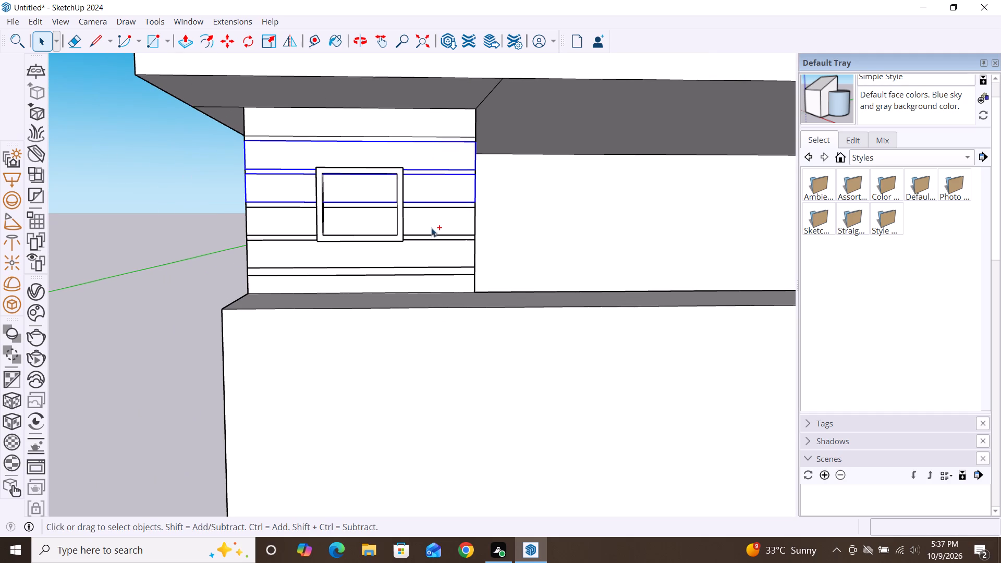
{"action": "left_click", "coordinate": [432, 226], "text": "ctrl"}
{"action": "left_click", "coordinate": [433, 260], "text": "ctrl"}
{"action": "left_click", "coordinate": [436, 290], "text": "ctrl"}
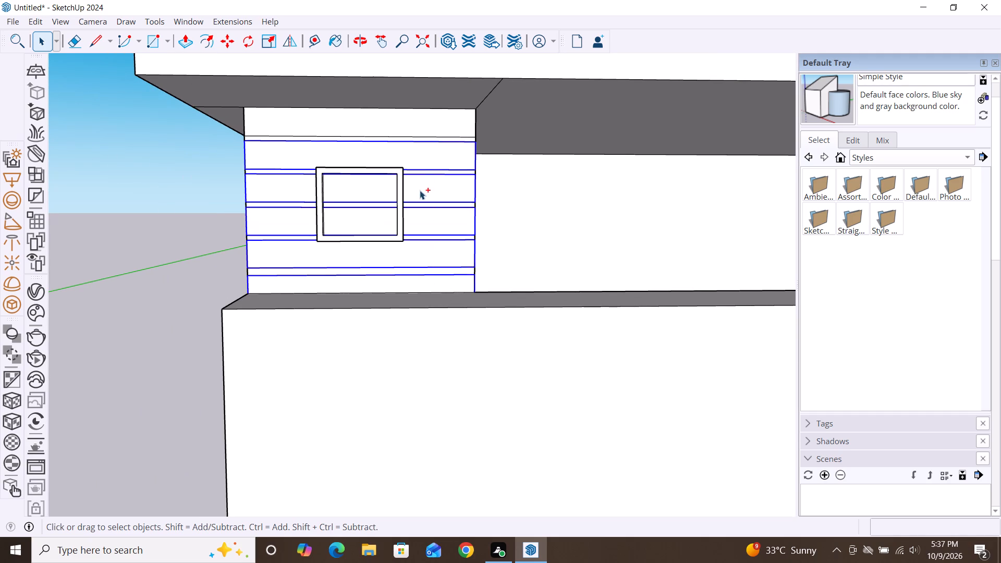
{"action": "right_click", "coordinate": [419, 169], "text": "ctrl"}
{"action": "left_click", "coordinate": [460, 245], "text": "ctrl"}
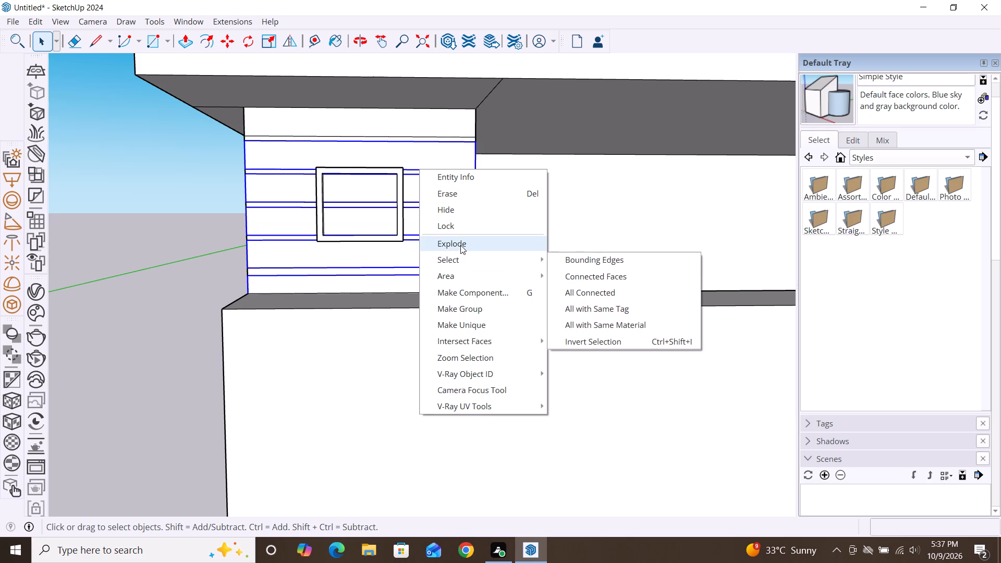
{"action": "left_click", "coordinate": [184, 198]}
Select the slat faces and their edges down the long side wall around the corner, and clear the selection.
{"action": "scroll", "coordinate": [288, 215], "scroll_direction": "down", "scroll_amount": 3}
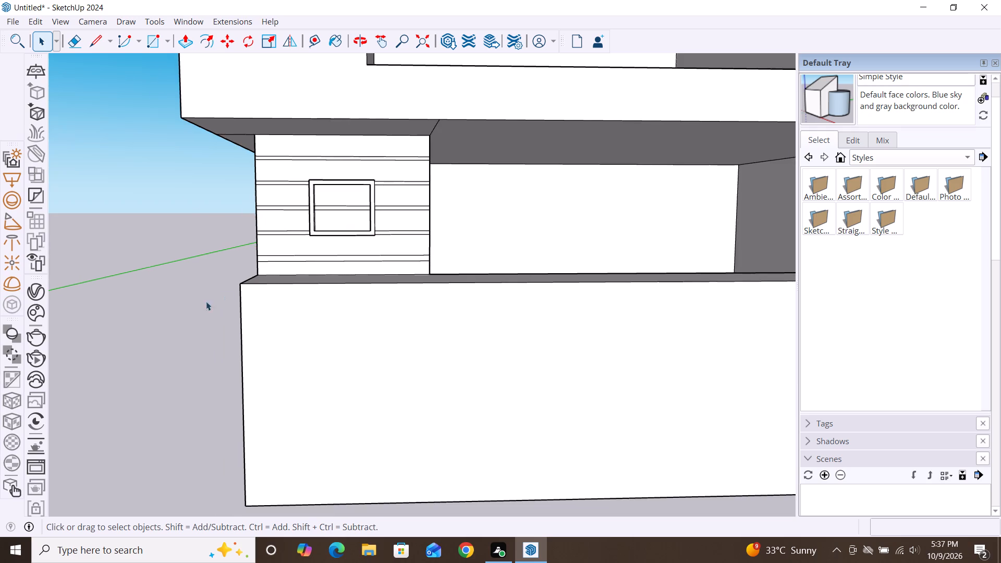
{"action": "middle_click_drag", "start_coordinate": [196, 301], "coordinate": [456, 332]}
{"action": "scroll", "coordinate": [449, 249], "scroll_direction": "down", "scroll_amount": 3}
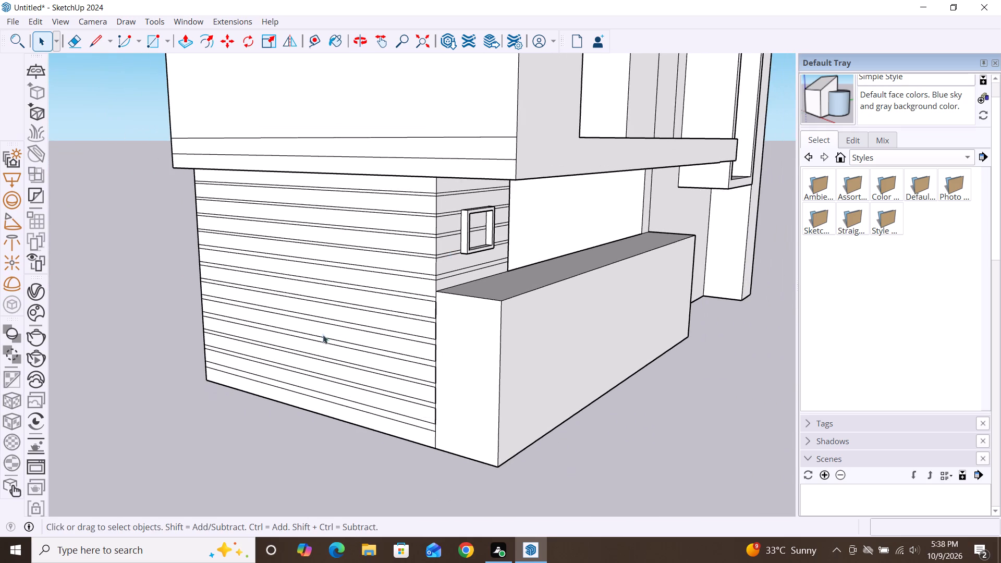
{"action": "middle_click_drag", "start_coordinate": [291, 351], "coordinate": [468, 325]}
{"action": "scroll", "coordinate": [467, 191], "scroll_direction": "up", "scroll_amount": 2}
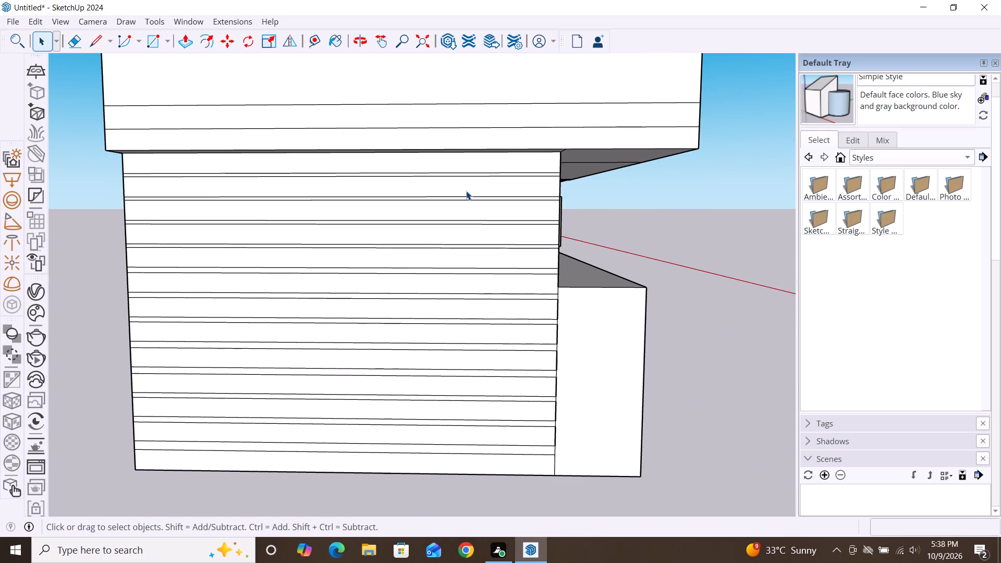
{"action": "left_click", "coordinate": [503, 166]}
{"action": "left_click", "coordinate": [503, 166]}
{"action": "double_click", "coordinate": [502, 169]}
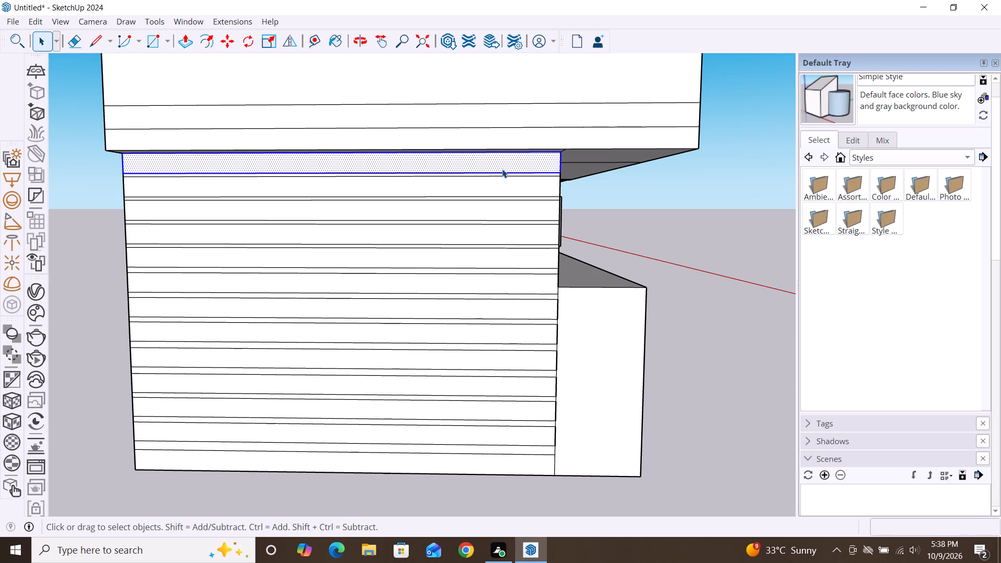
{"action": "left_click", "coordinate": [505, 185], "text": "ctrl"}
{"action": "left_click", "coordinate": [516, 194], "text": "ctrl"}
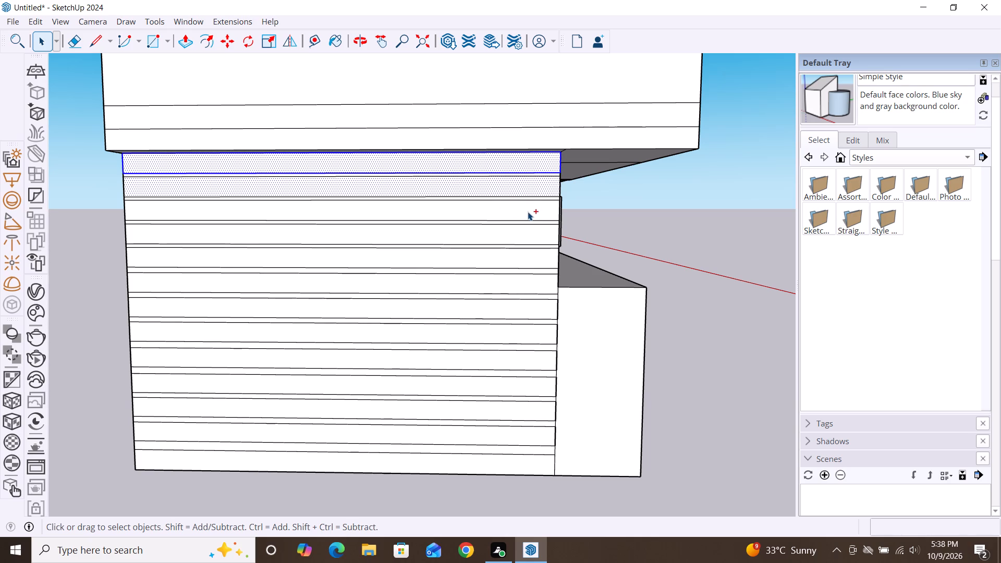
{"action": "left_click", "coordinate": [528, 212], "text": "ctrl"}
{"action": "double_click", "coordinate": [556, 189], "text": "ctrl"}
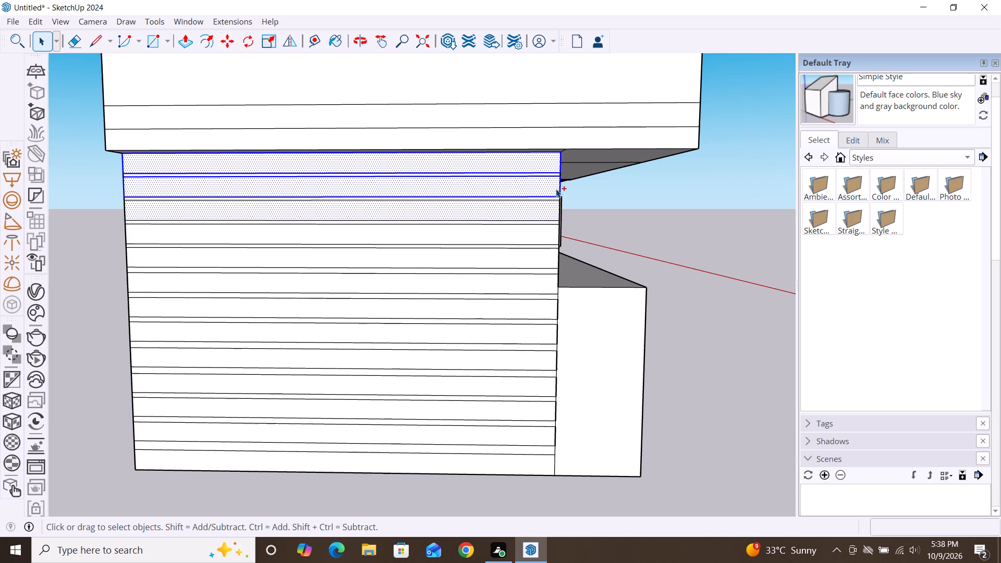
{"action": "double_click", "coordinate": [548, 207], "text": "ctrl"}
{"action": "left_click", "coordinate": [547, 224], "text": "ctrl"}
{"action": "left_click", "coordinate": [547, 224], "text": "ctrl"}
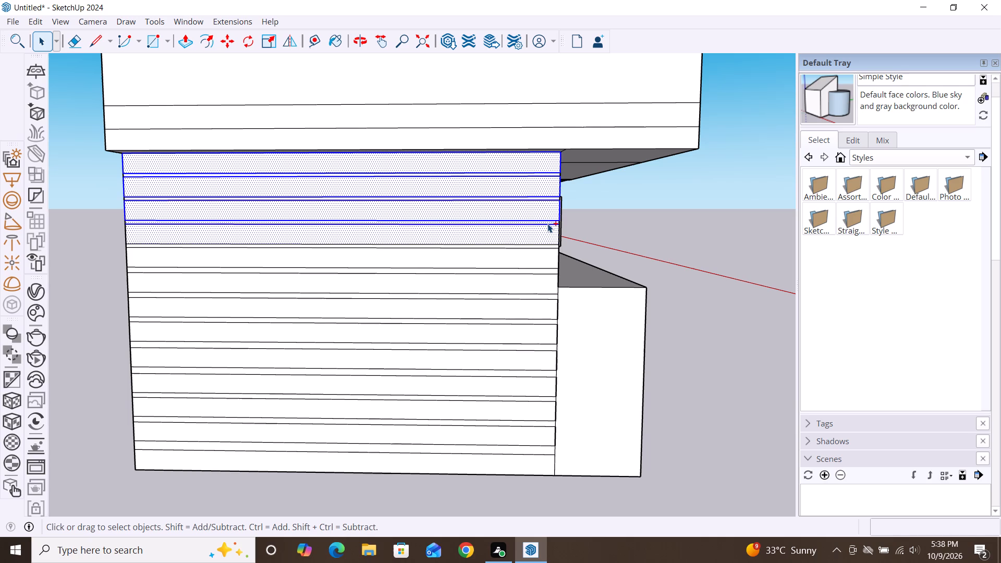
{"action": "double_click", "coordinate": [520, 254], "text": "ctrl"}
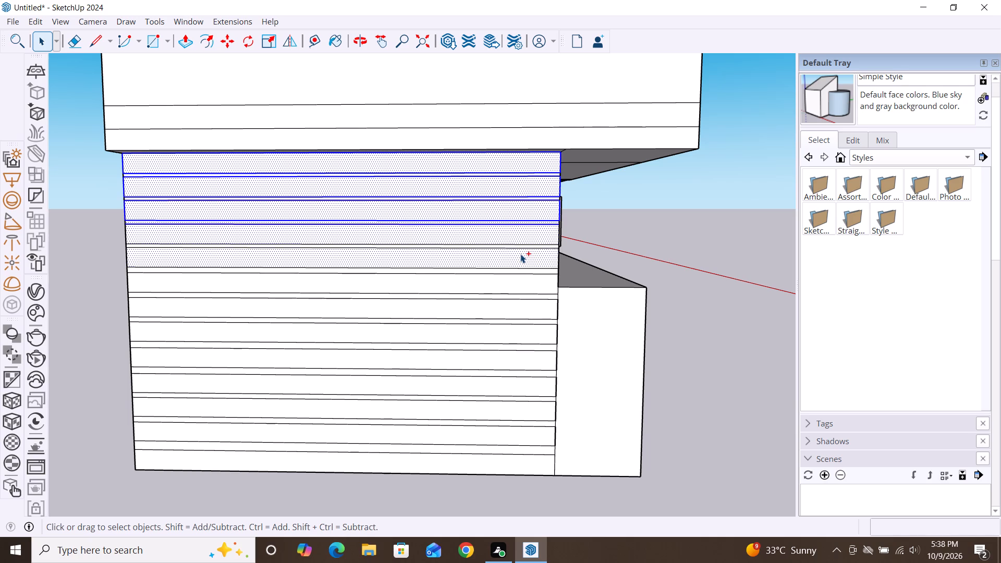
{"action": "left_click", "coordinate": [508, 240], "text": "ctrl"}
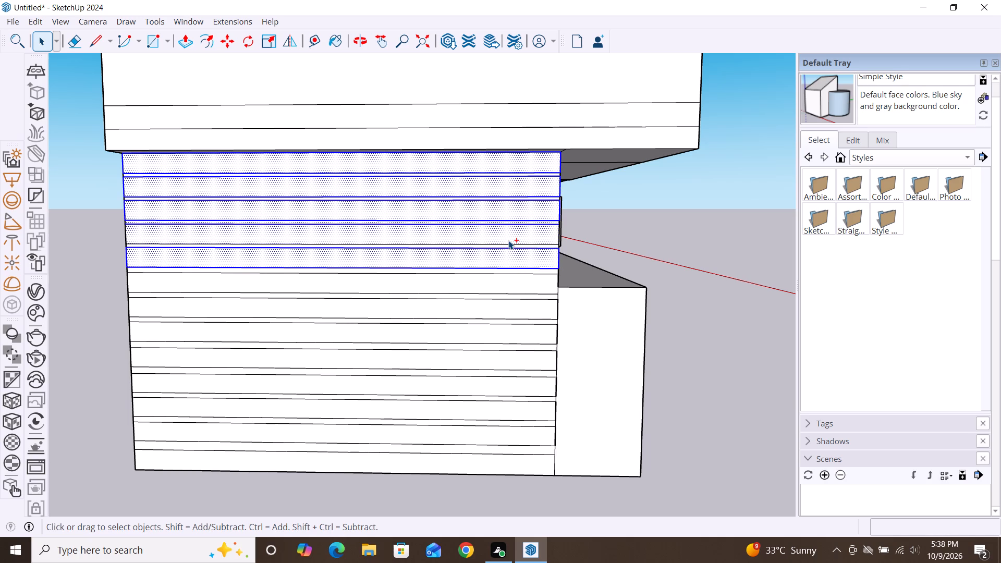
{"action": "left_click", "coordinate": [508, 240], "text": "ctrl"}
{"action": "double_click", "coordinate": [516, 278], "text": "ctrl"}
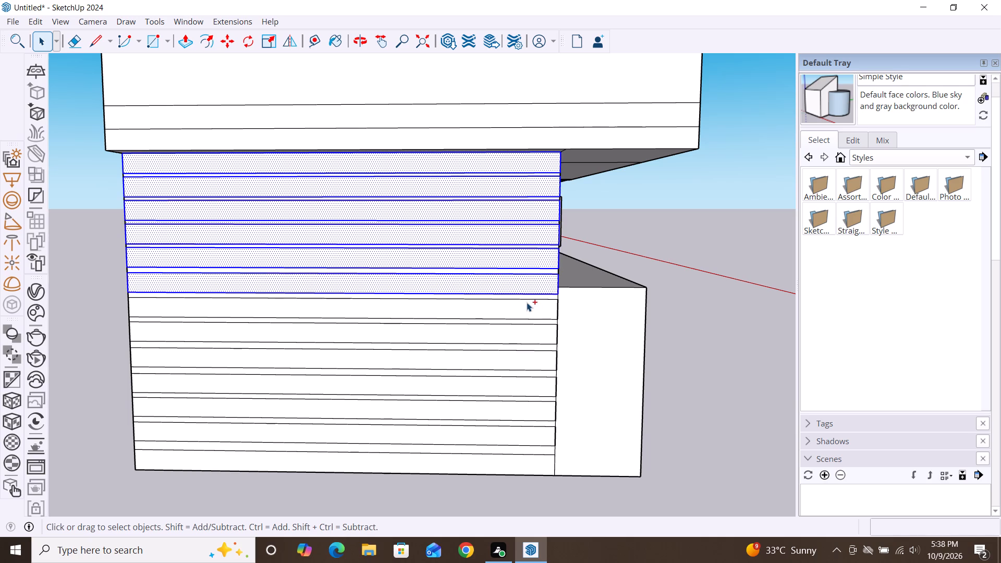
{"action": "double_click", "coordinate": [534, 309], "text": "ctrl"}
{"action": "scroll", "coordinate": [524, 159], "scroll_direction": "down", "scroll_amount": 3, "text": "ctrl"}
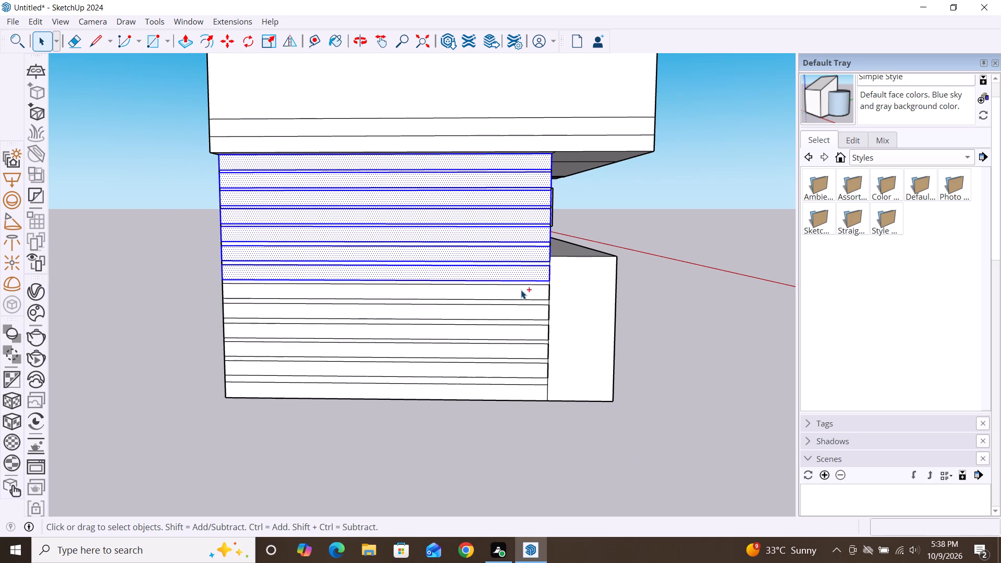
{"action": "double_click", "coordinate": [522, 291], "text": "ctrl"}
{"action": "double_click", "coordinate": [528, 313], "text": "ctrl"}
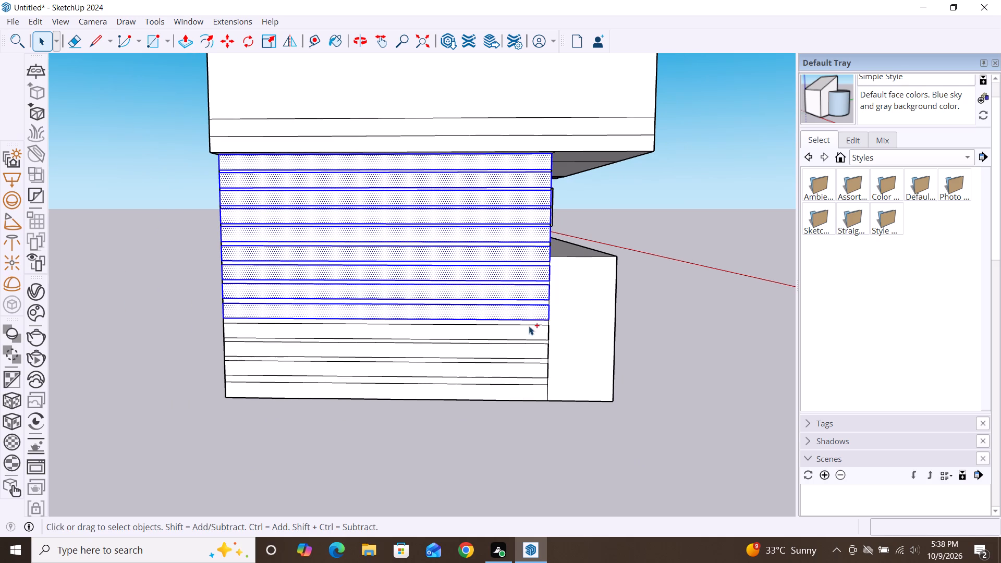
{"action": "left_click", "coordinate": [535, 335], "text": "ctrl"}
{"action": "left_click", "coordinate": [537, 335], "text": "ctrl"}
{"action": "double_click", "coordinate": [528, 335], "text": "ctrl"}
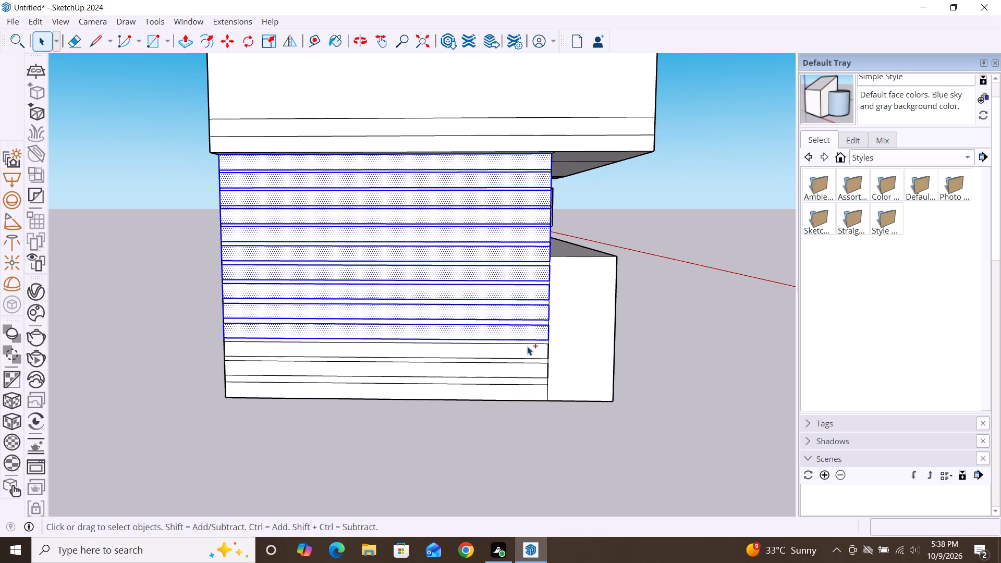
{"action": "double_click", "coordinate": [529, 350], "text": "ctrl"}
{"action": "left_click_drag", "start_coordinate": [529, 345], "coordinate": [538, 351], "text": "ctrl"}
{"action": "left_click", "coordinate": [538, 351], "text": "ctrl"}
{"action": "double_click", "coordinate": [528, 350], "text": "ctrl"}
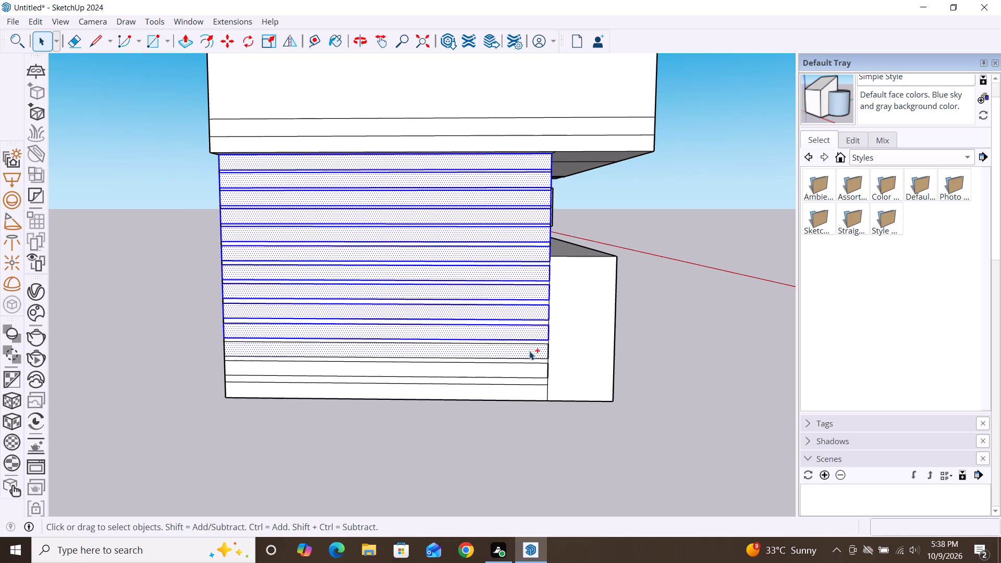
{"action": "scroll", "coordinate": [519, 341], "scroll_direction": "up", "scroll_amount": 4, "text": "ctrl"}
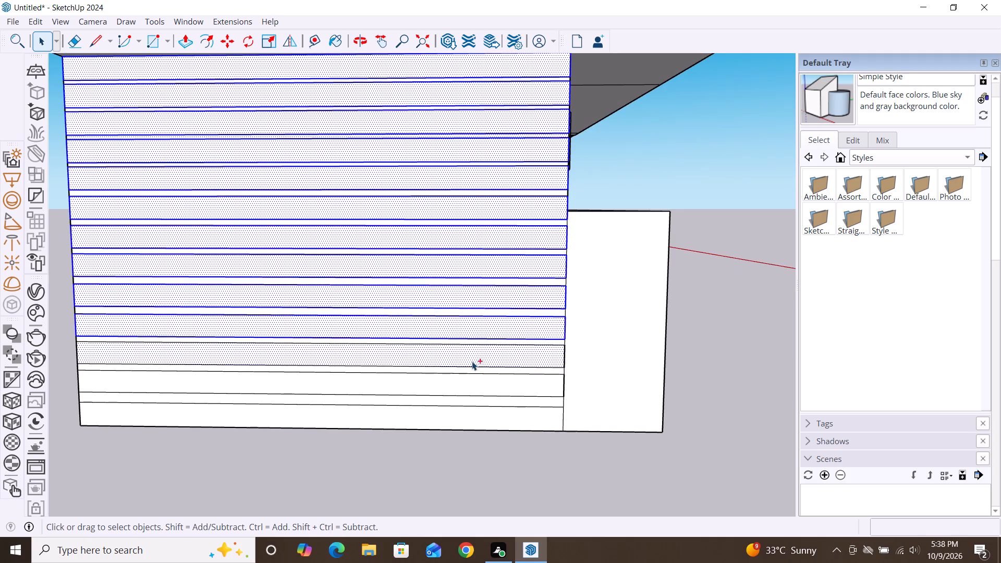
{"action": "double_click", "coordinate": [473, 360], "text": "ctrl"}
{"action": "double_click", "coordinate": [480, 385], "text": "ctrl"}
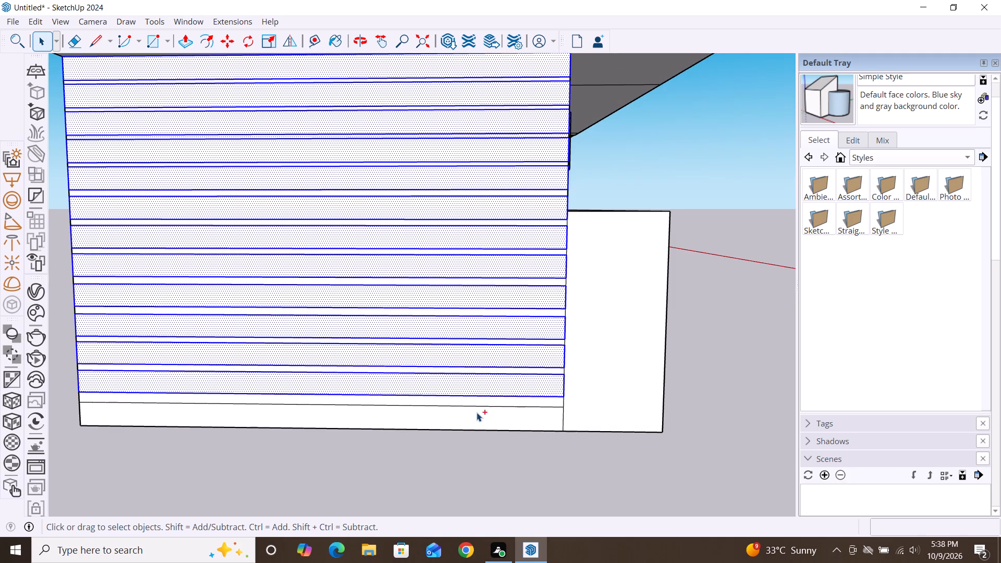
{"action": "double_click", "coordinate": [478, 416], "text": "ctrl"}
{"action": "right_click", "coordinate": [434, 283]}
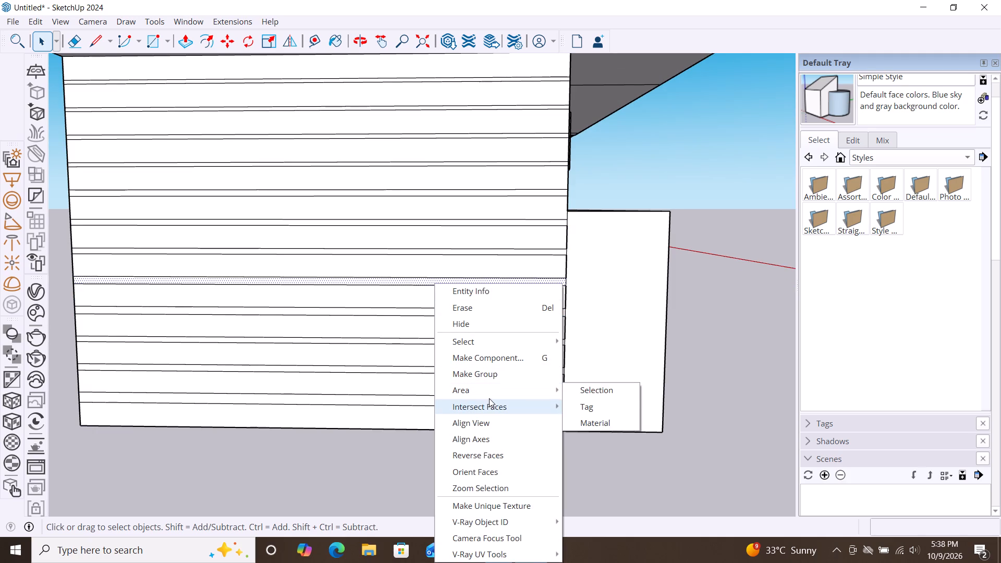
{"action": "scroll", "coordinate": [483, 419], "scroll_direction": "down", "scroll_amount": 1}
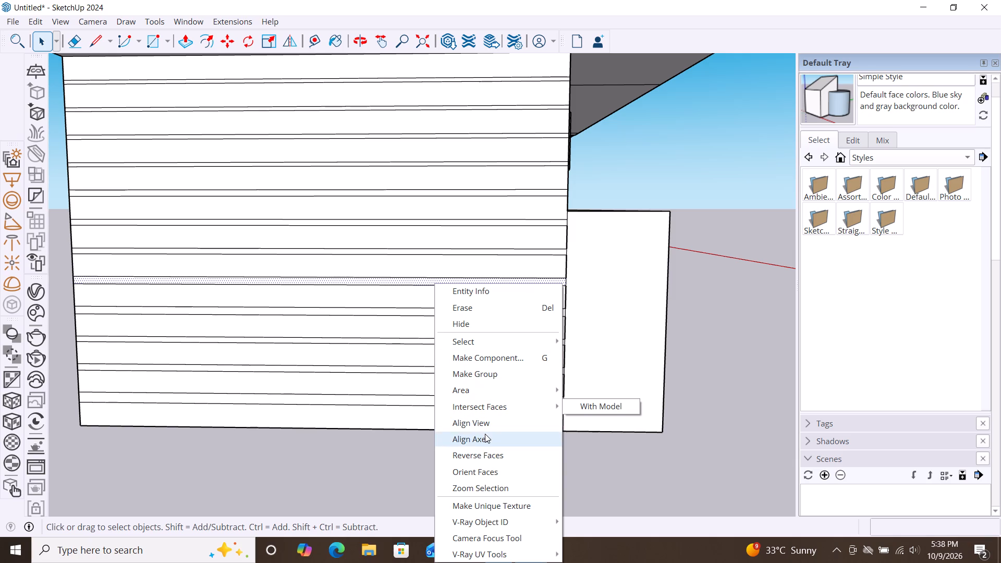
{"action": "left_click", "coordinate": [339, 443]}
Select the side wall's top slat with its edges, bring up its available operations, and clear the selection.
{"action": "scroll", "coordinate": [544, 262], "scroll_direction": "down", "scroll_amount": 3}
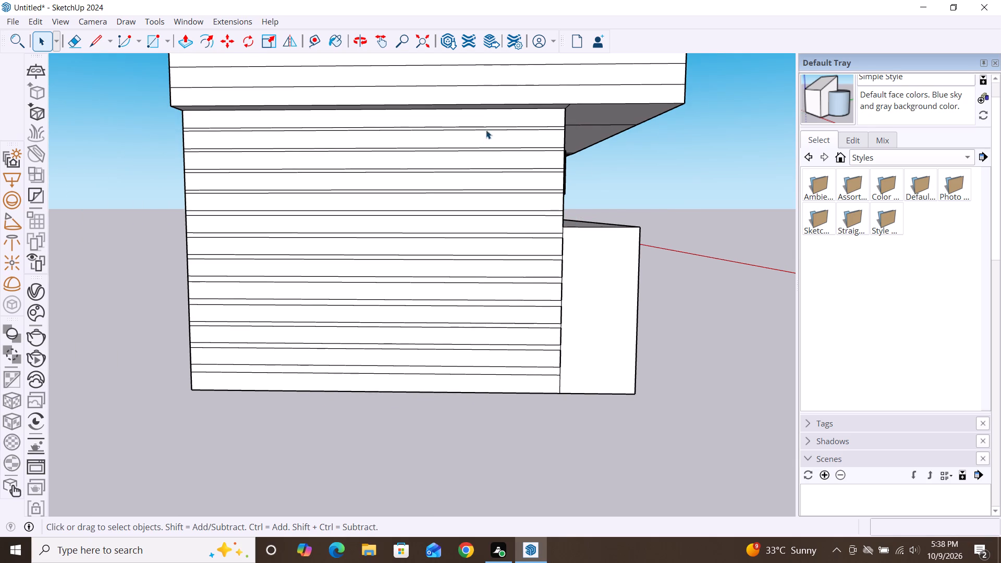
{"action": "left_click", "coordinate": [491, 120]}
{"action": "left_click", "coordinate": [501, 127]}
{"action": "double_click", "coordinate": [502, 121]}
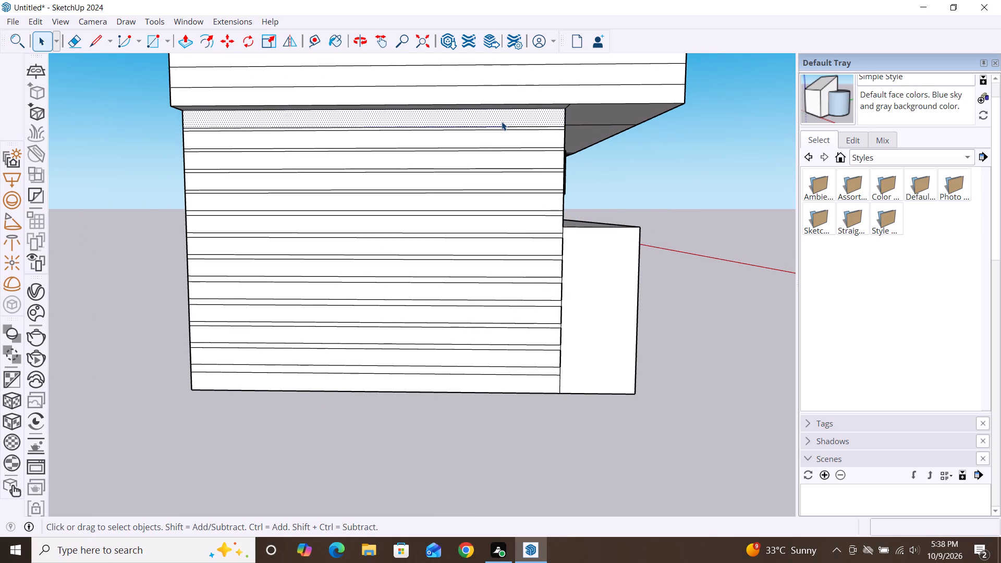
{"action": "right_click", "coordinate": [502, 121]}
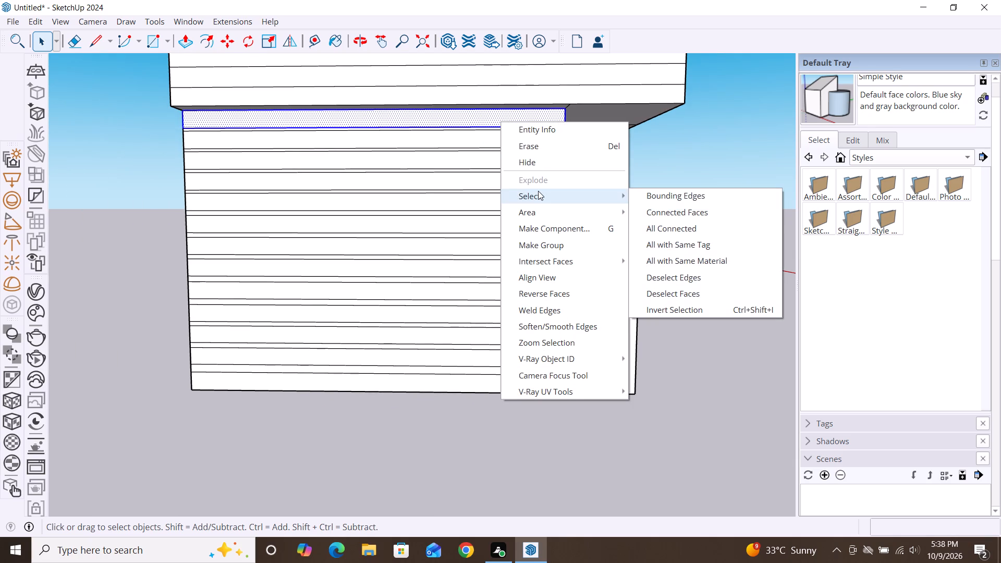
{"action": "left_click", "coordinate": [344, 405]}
Push/Pull the top slat of the framed panel, directly beneath the overhang, outward by about 2 3/8".
{"action": "scroll", "coordinate": [470, 172], "scroll_direction": "down", "scroll_amount": 2}
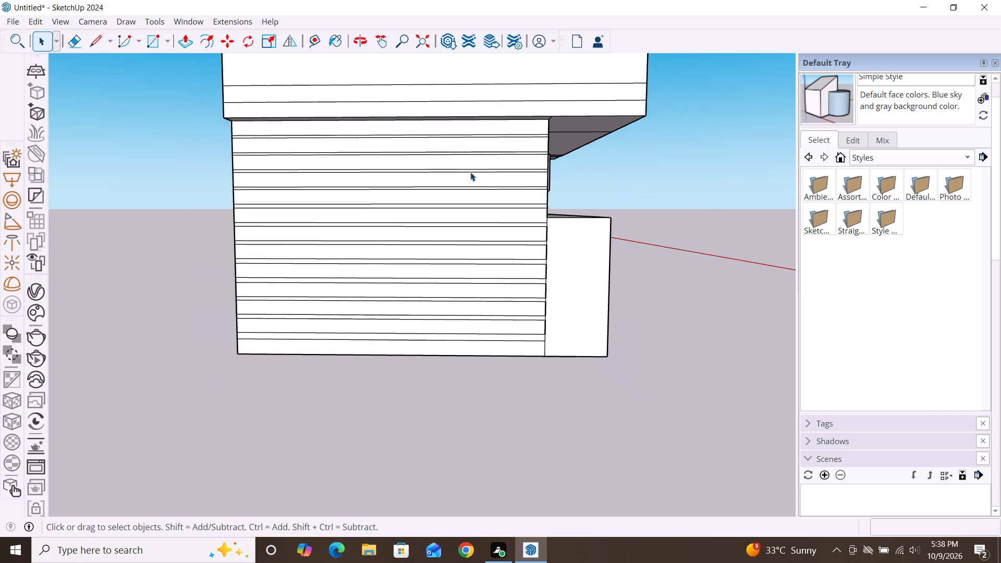
{"action": "scroll", "coordinate": [470, 172], "scroll_direction": "down", "scroll_amount": 4}
{"action": "scroll", "coordinate": [577, 436], "scroll_direction": "down", "scroll_amount": 1}
{"action": "middle_click_drag", "start_coordinate": [650, 332], "coordinate": [434, 372], "text": "ctrl"}
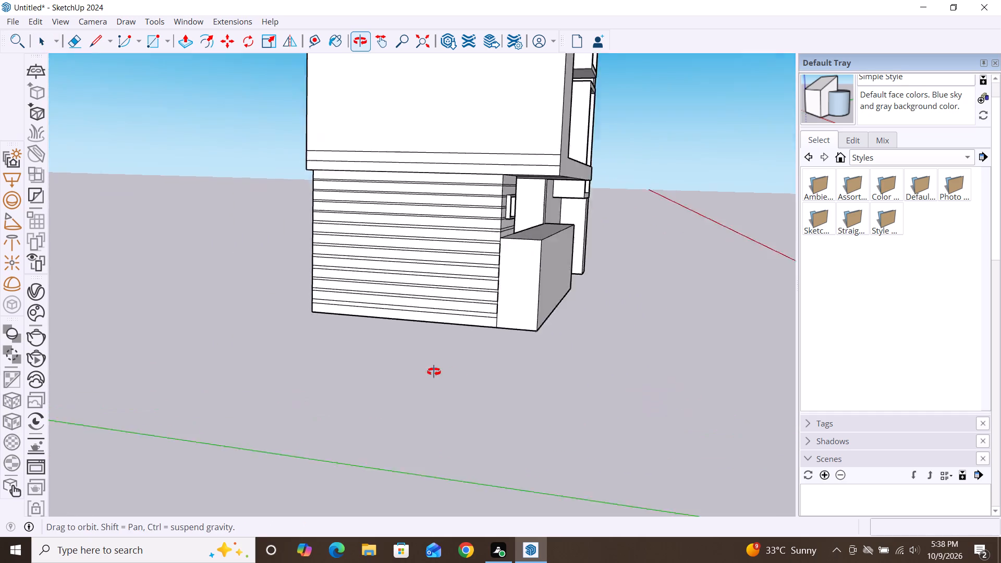
{"action": "middle_click_drag", "start_coordinate": [434, 372], "coordinate": [236, 412], "text": "ctrl"}
{"action": "middle_click_drag", "start_coordinate": [410, 357], "coordinate": [356, 282], "text": "ctrl"}
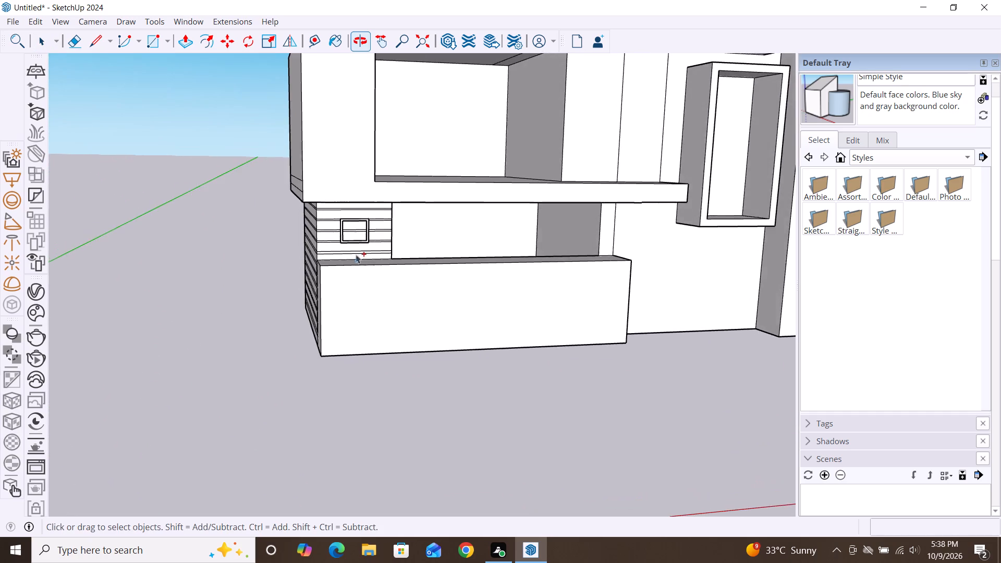
{"action": "scroll", "coordinate": [361, 243], "scroll_direction": "up", "scroll_amount": 13, "text": "ctrl"}
{"action": "scroll", "coordinate": [359, 242], "scroll_direction": "down", "scroll_amount": 2}
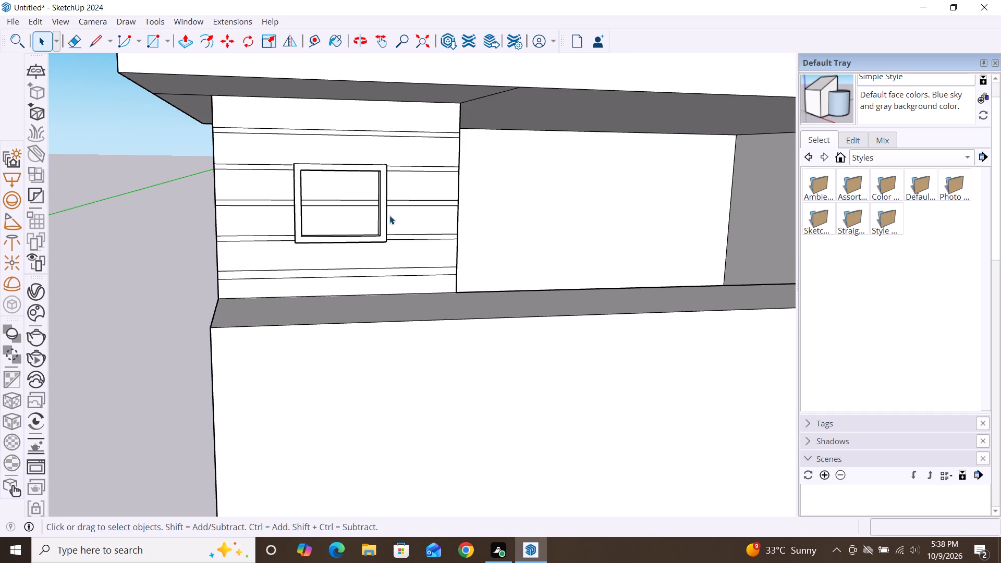
{"action": "key", "text": "p"}
{"action": "left_click", "coordinate": [430, 106]}
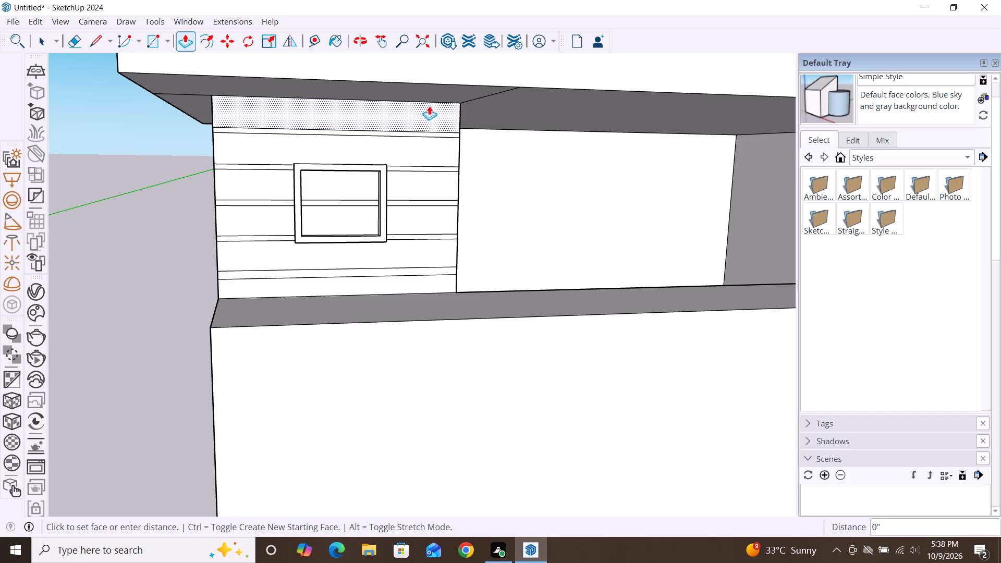
{"action": "left_click", "coordinate": [433, 106]}
{"action": "key", "text": "space"}
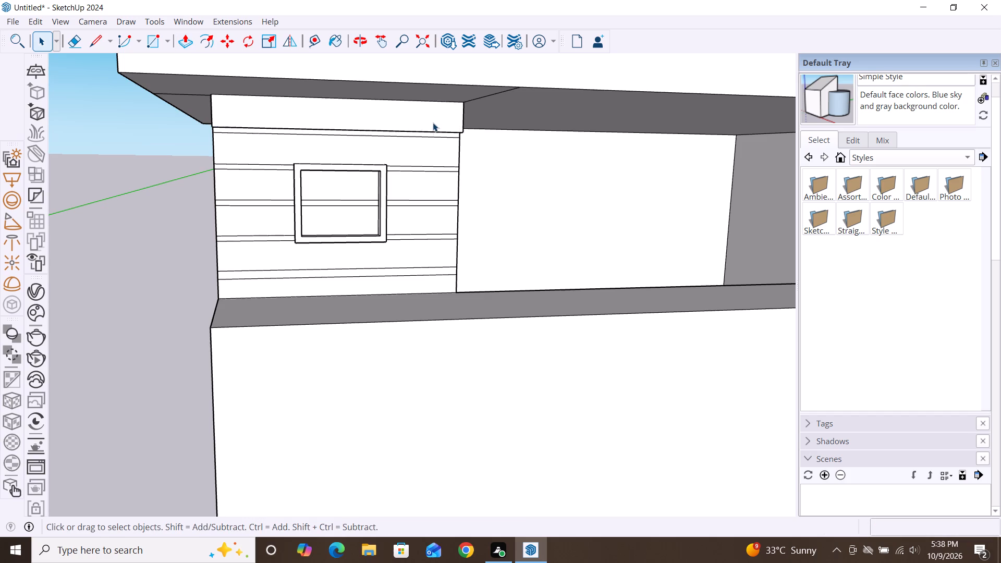
Push/Pull the thin strip and the wide slat below the top slat outward by 2 3/8", flush with it.
{"action": "scroll", "coordinate": [426, 125], "scroll_direction": "up", "scroll_amount": 5}
{"action": "key", "text": "p"}
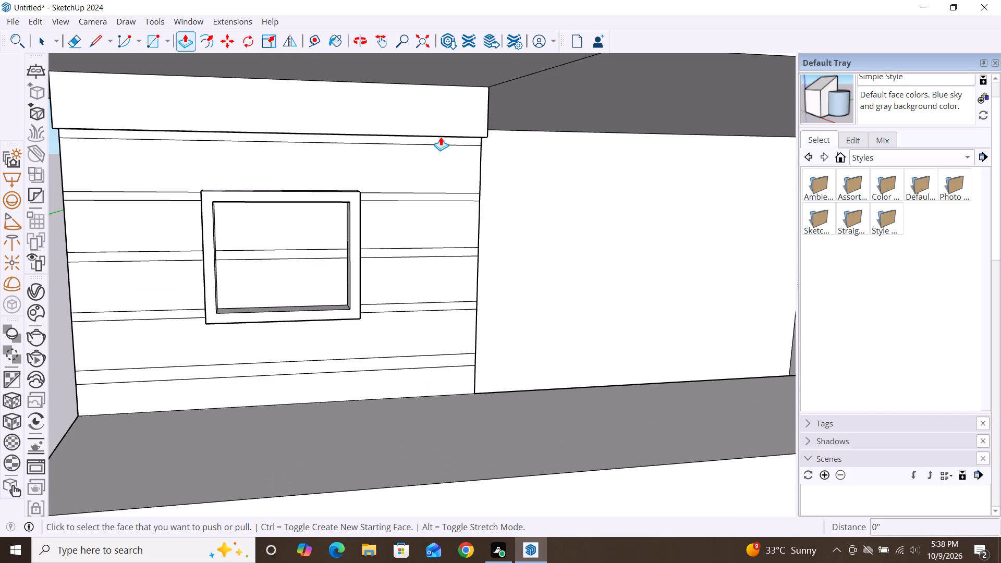
{"action": "left_click", "coordinate": [448, 138]}
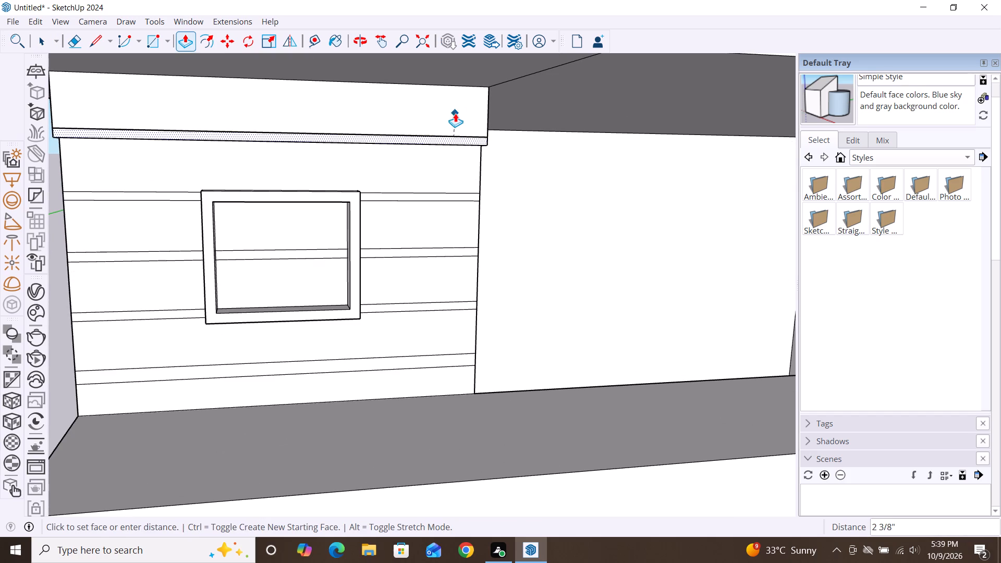
{"action": "left_click", "coordinate": [455, 113]}
{"action": "left_click", "coordinate": [448, 169]}
{"action": "left_click", "coordinate": [455, 144]}
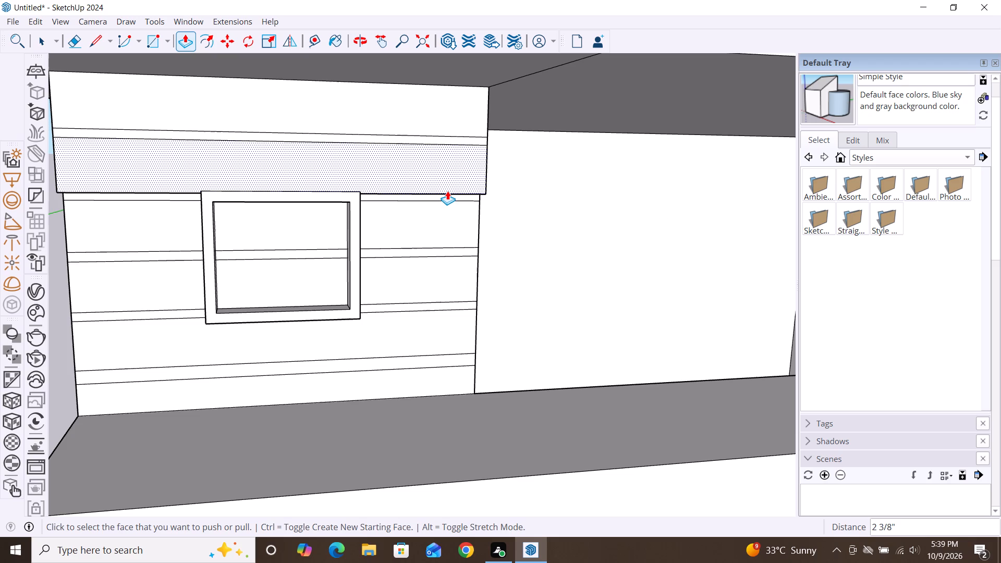
Push/Pull the two thin strips and two wide slats between the window frame and the panel's right edge outward by 2 3/8".
{"action": "left_click", "coordinate": [449, 197]}
{"action": "left_click", "coordinate": [447, 173]}
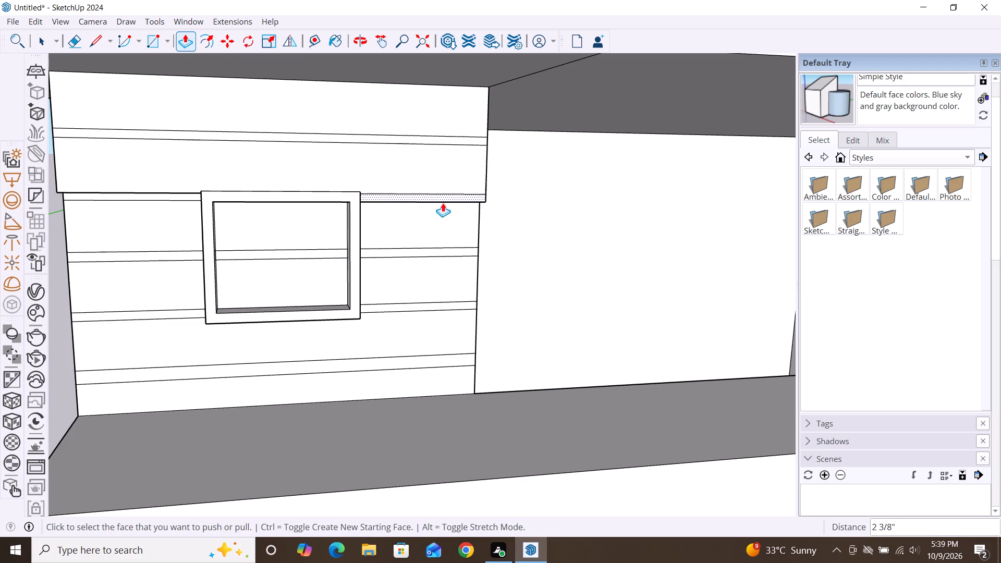
{"action": "left_click", "coordinate": [434, 230]}
{"action": "left_click", "coordinate": [458, 200]}
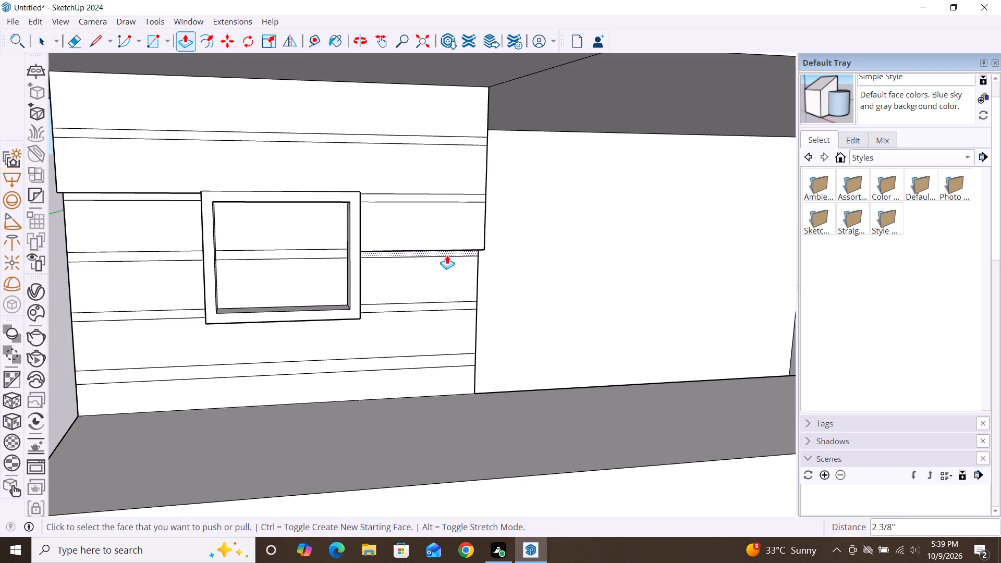
{"action": "left_click", "coordinate": [447, 255]}
{"action": "left_click", "coordinate": [452, 226]}
{"action": "left_click", "coordinate": [441, 279]}
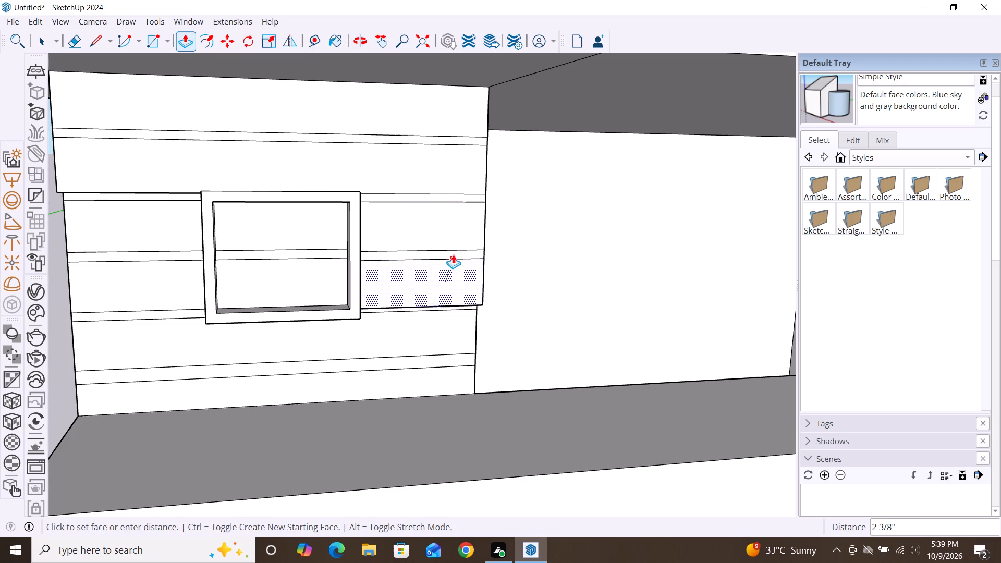
{"action": "left_click", "coordinate": [453, 254]}
{"action": "scroll", "coordinate": [423, 175], "scroll_direction": "down", "scroll_amount": 6}
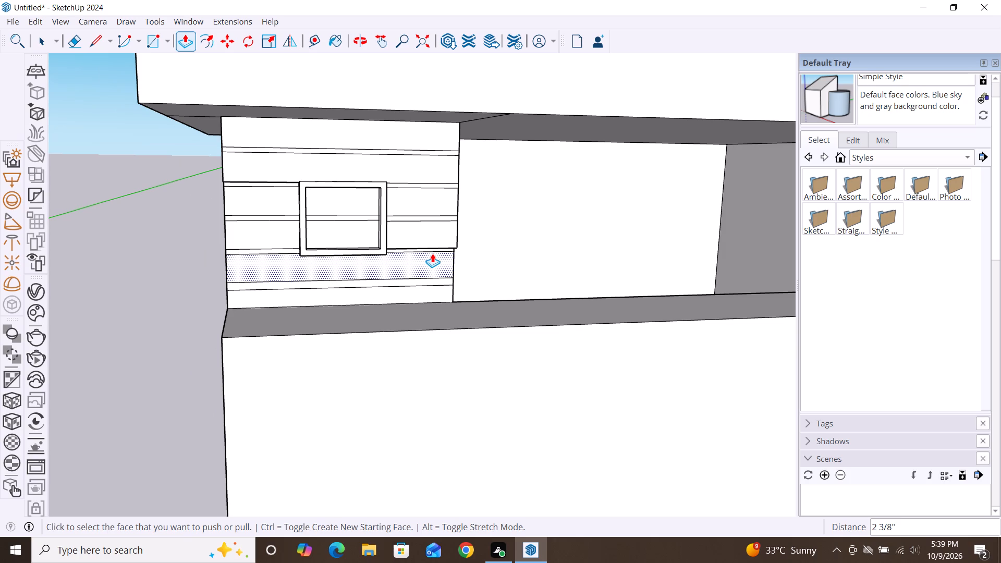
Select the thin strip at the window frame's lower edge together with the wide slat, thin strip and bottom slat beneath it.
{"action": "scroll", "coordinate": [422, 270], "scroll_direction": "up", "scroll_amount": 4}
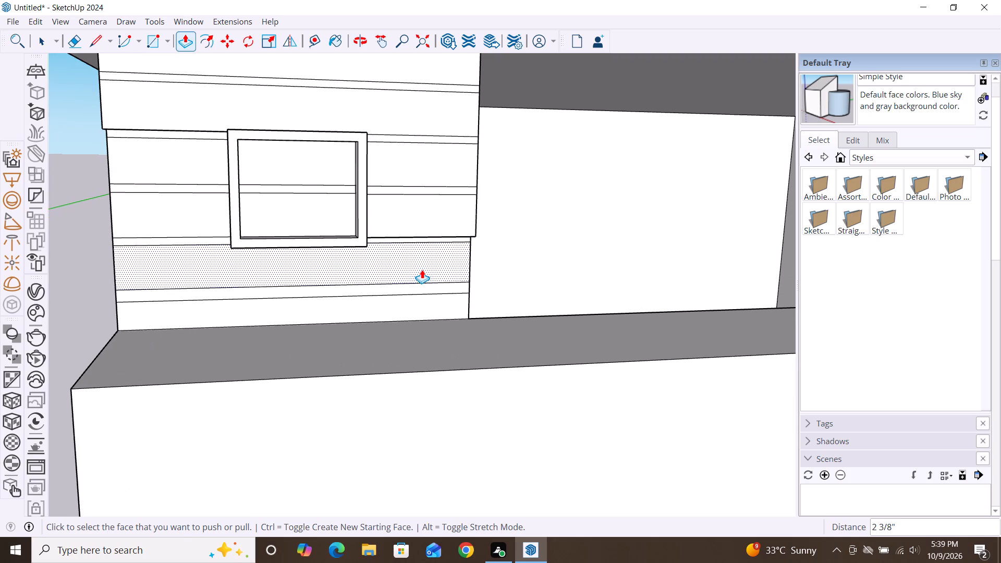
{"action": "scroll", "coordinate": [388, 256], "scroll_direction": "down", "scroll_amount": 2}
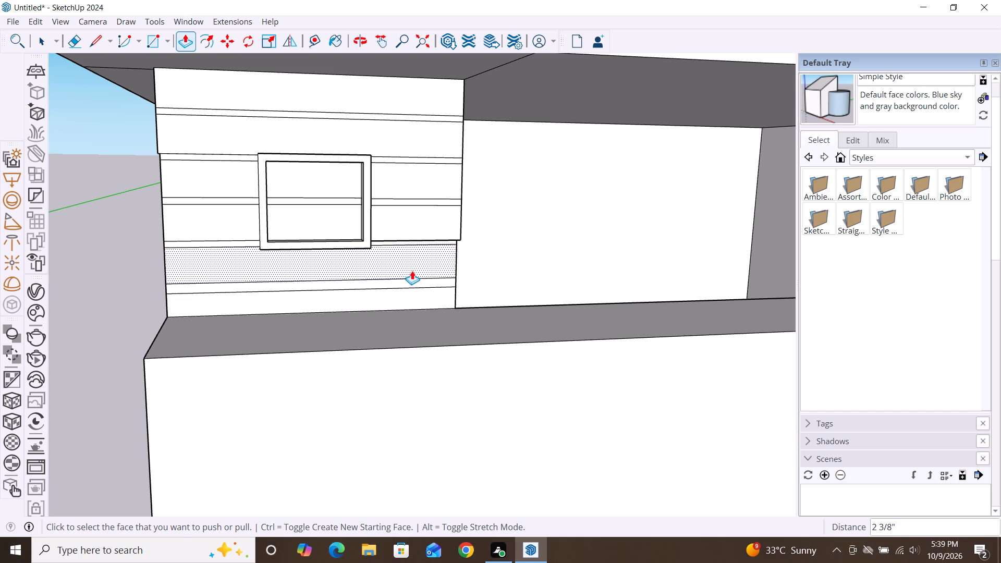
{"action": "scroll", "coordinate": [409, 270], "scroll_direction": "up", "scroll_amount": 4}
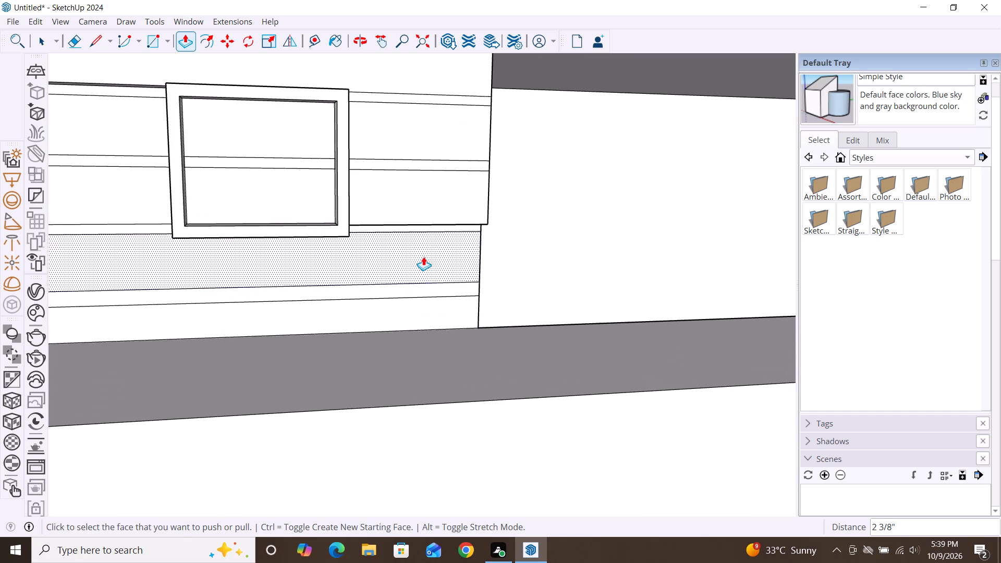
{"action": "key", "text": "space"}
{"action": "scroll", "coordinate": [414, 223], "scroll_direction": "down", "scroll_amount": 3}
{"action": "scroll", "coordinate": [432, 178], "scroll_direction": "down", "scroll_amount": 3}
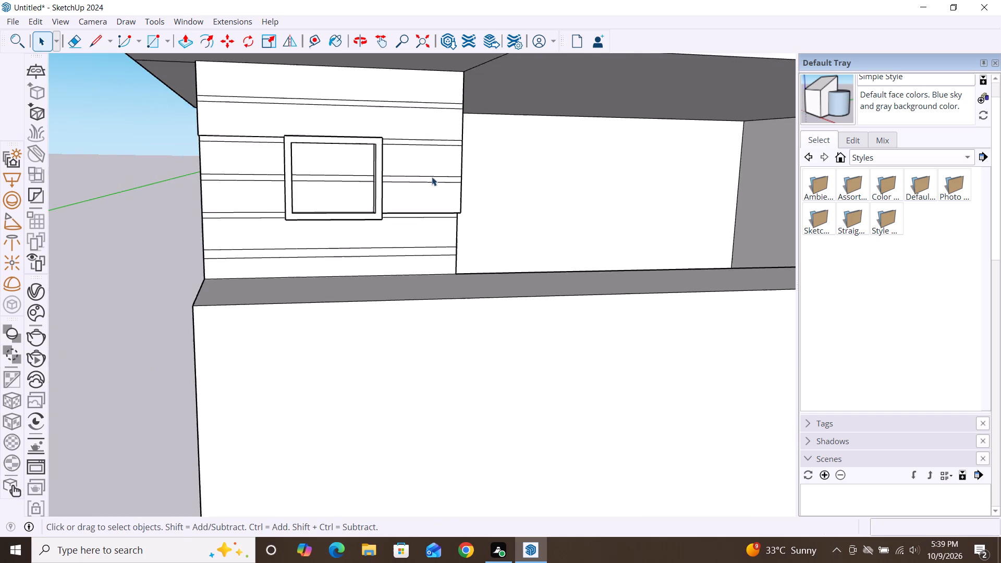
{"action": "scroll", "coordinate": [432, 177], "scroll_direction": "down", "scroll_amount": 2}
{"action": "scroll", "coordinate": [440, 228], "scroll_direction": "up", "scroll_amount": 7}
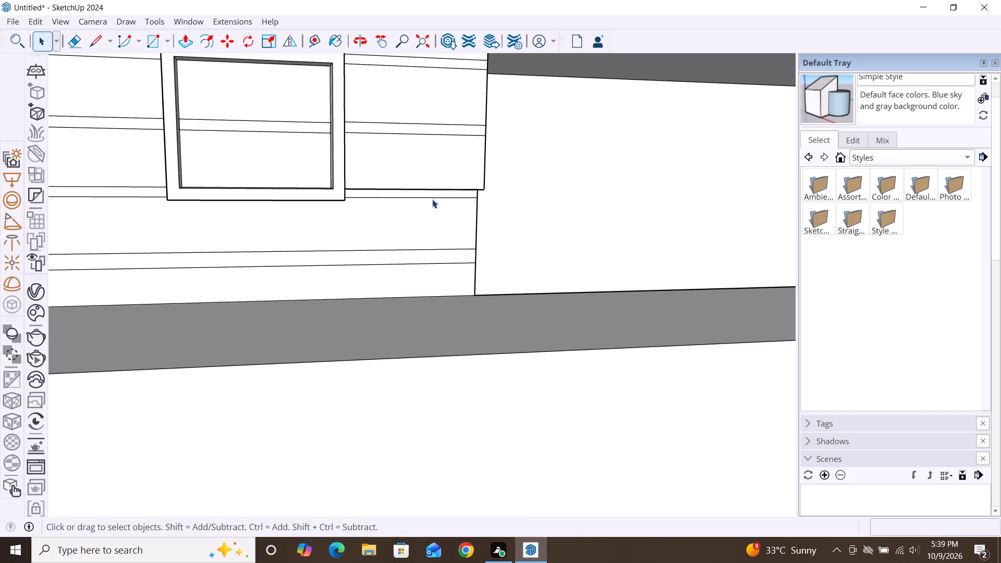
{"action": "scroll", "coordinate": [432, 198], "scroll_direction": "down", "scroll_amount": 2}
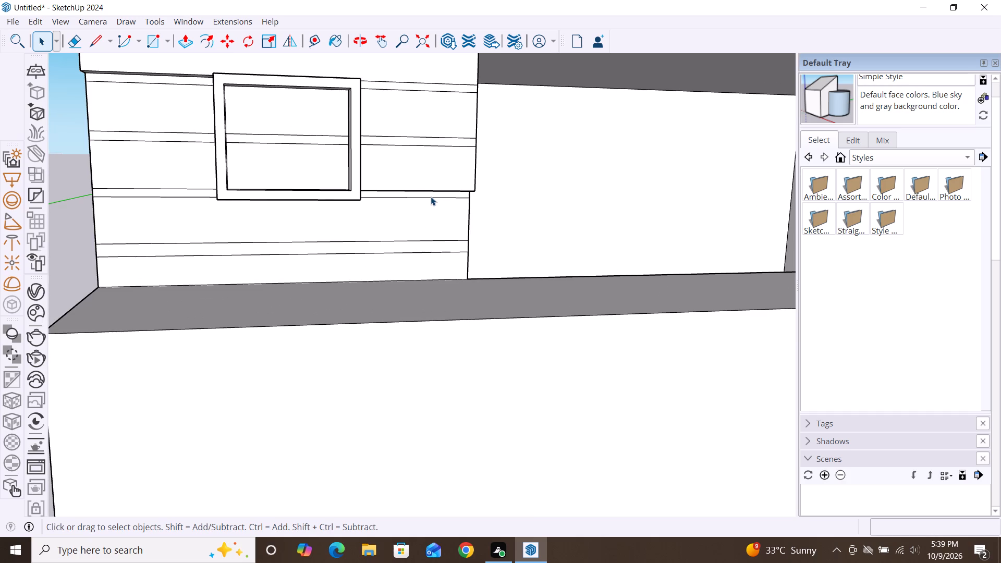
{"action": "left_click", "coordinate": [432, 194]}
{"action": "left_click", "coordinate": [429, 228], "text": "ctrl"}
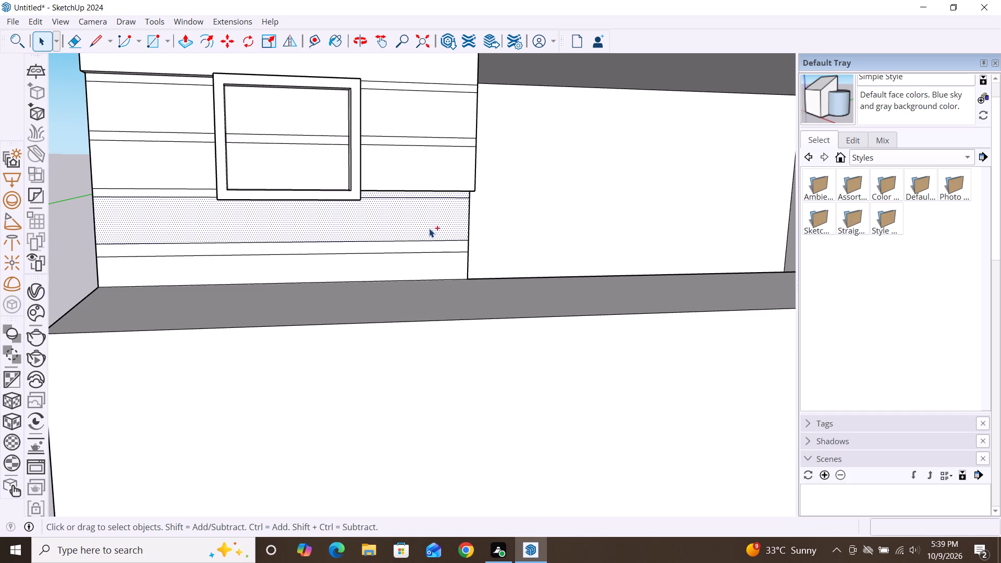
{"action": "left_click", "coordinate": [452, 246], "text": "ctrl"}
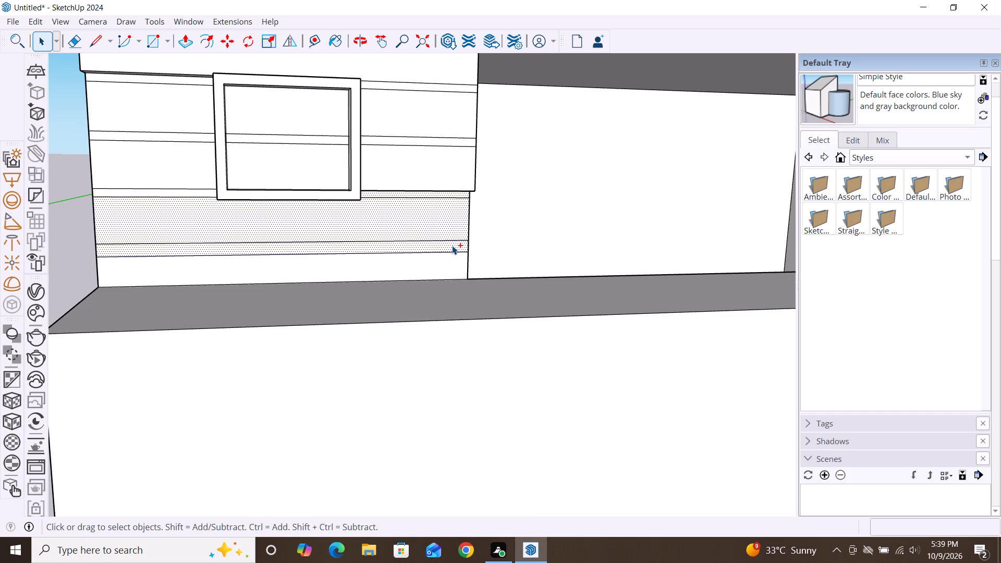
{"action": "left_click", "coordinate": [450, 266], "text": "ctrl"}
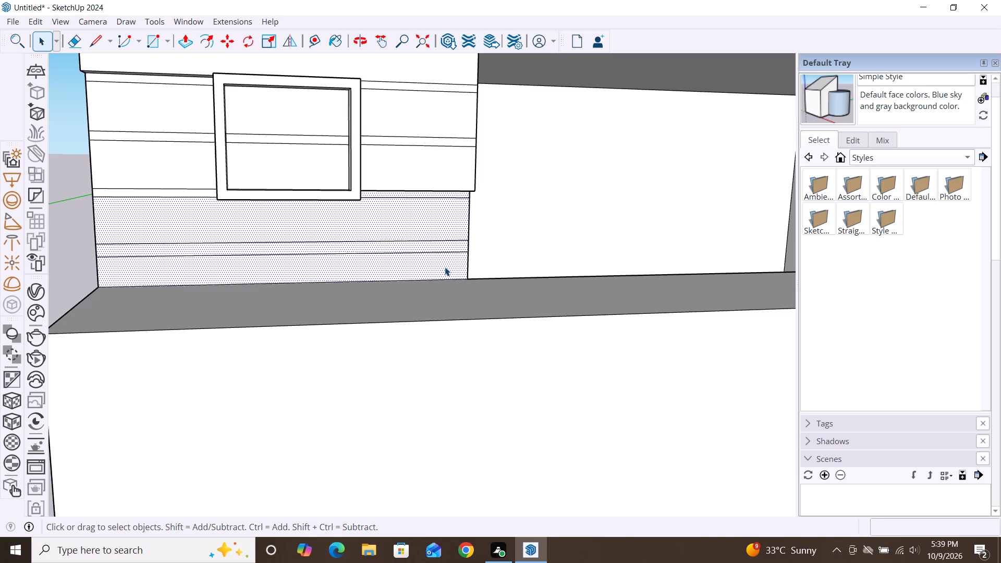
Push/Pull the thin strip between the window frame's lower corner and the panel's right edge outward by 2 3/8".
{"action": "key", "text": "p"}
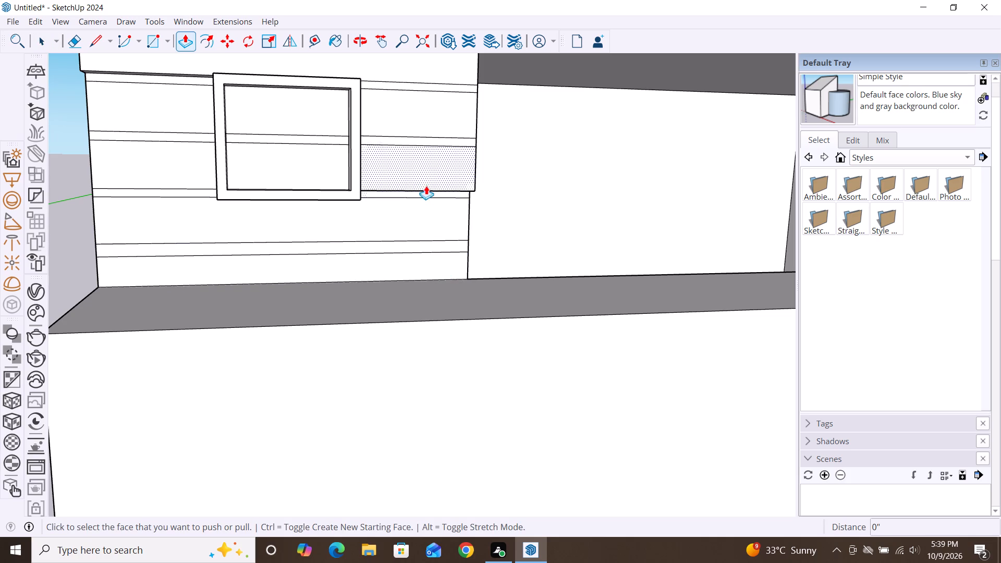
{"action": "left_click", "coordinate": [434, 197]}
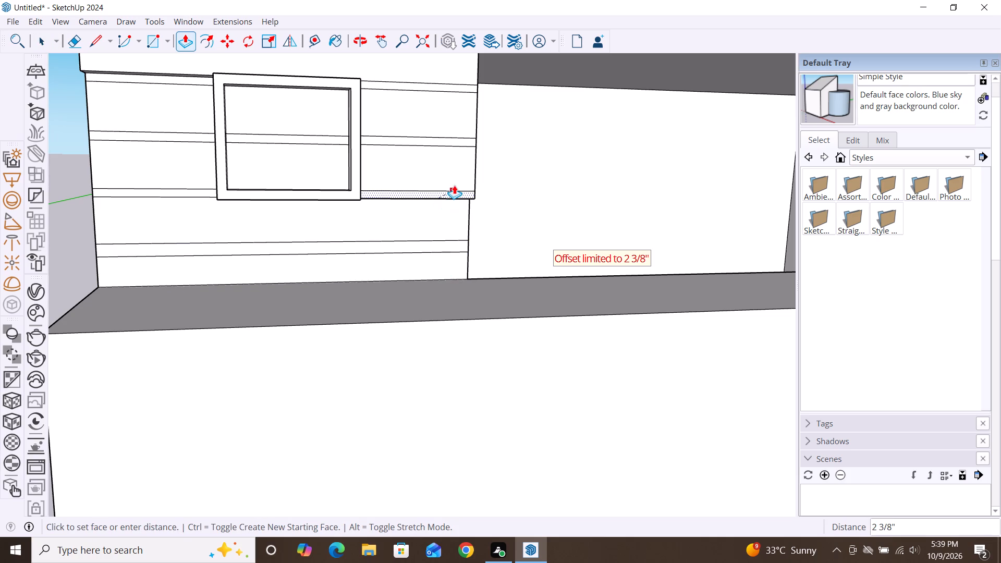
{"action": "left_click", "coordinate": [454, 183]}
Push/Pull the three thin strips and two wide slats between the panel's left edge and the window frame outward by 2 3/8".
{"action": "scroll", "coordinate": [444, 209], "scroll_direction": "down", "scroll_amount": 7}
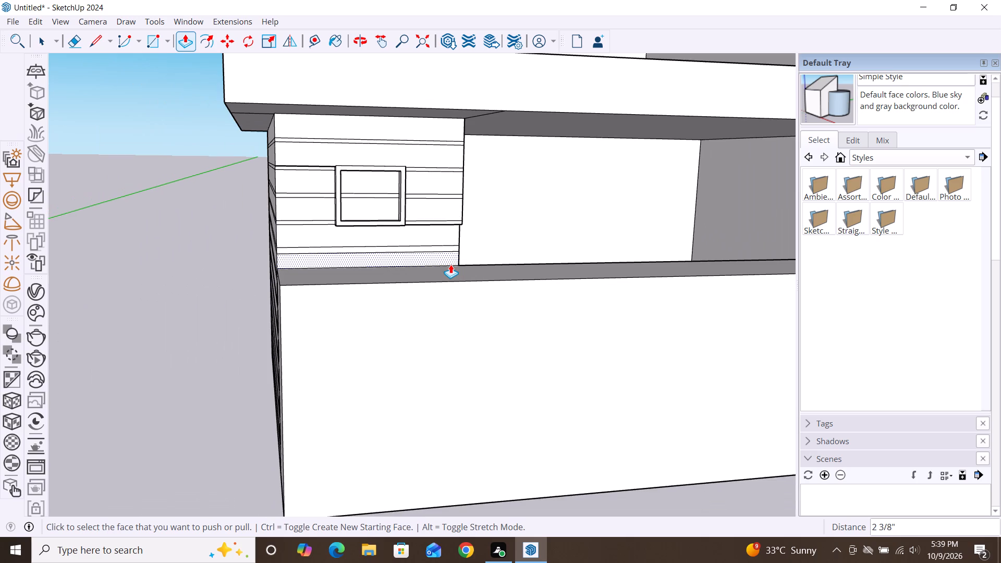
{"action": "scroll", "coordinate": [346, 164], "scroll_direction": "up", "scroll_amount": 3}
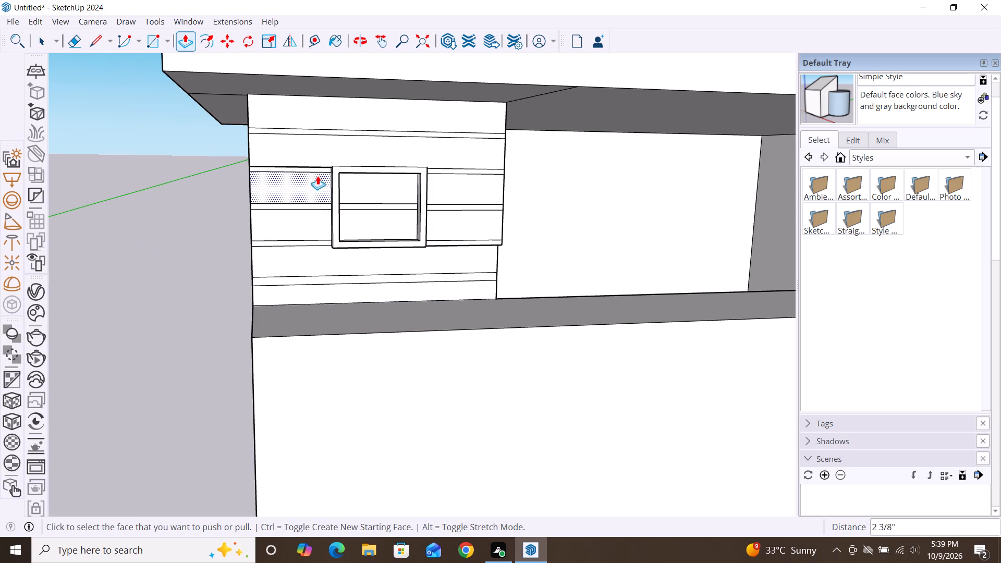
{"action": "scroll", "coordinate": [336, 177], "scroll_direction": "up", "scroll_amount": 3}
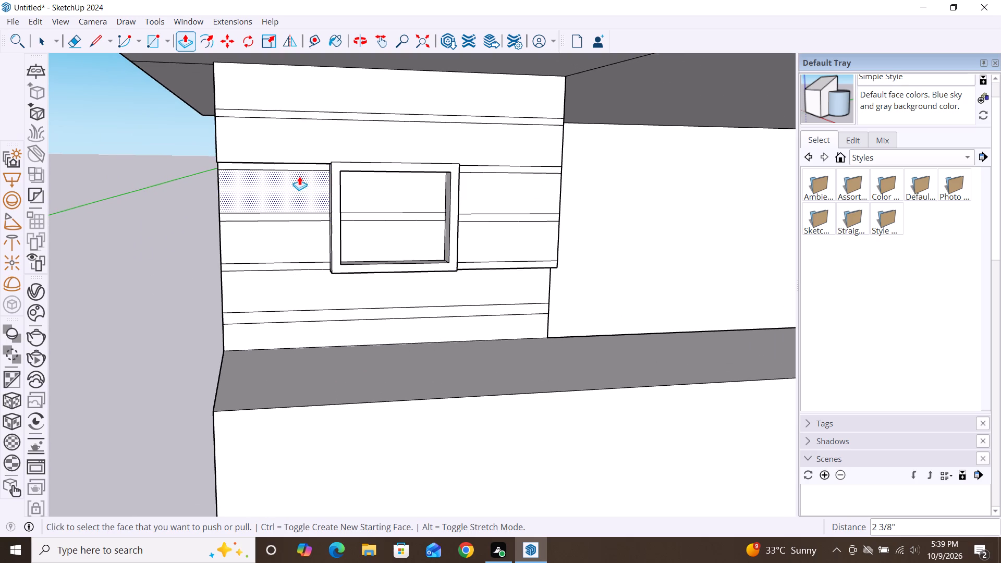
{"action": "left_click", "coordinate": [303, 167], "text": "ctrl"}
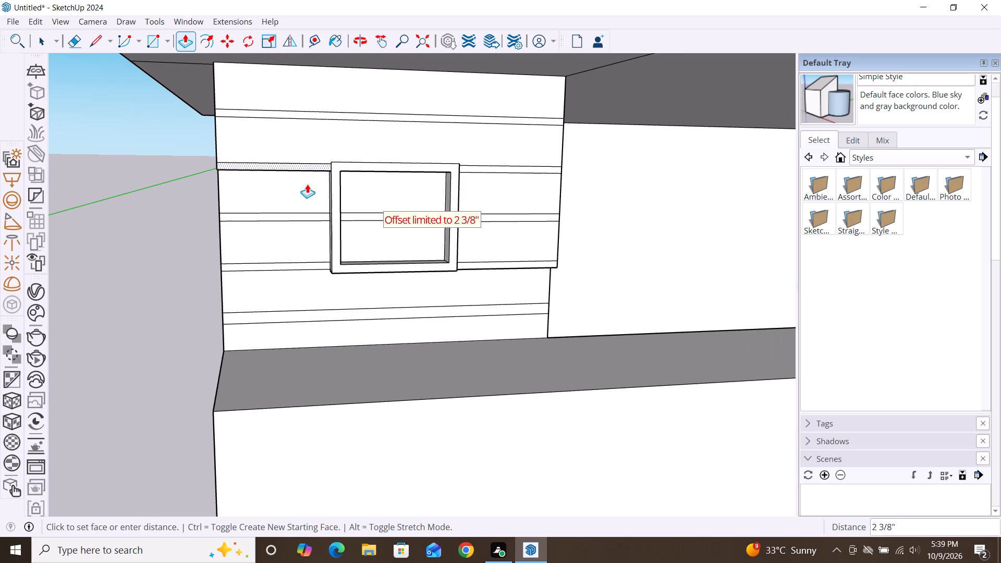
{"action": "left_click", "coordinate": [307, 184], "text": "ctrl"}
{"action": "scroll", "coordinate": [307, 199], "scroll_direction": "up", "scroll_amount": 3, "text": "ctrl"}
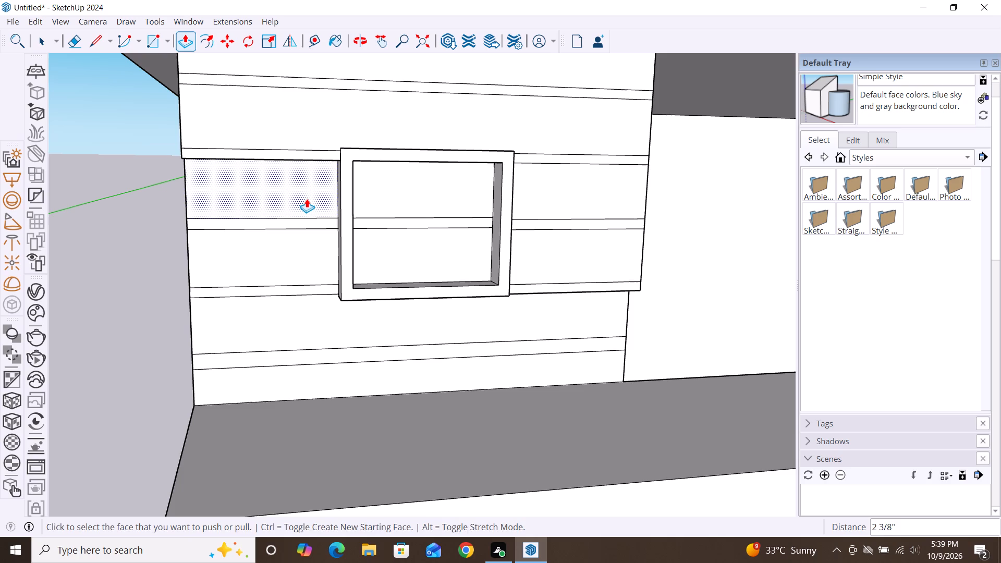
{"action": "left_click", "coordinate": [307, 199], "text": "ctrl"}
{"action": "left_click", "coordinate": [332, 172], "text": "ctrl"}
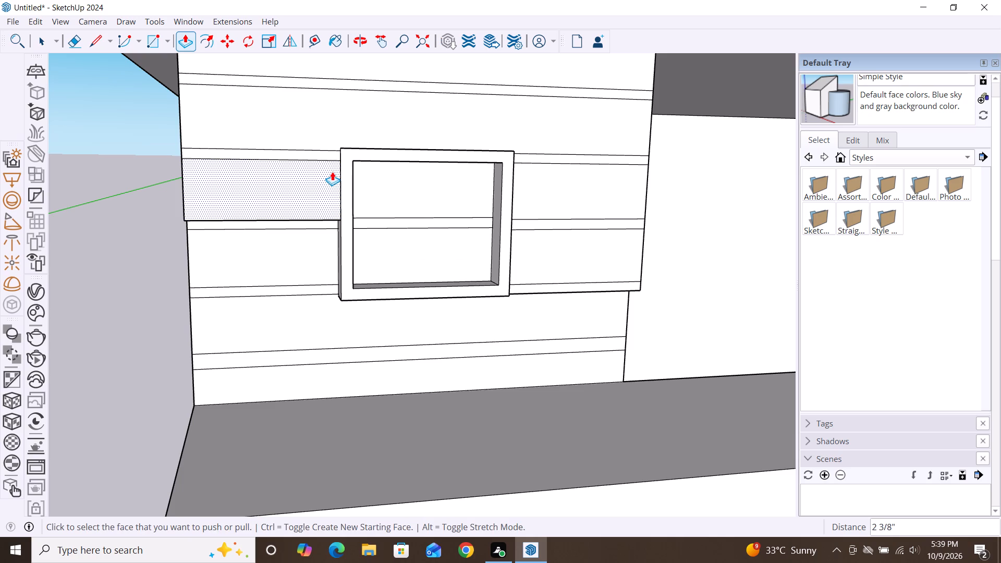
{"action": "left_click", "coordinate": [322, 224], "text": "ctrl"}
{"action": "left_click", "coordinate": [329, 200], "text": "ctrl"}
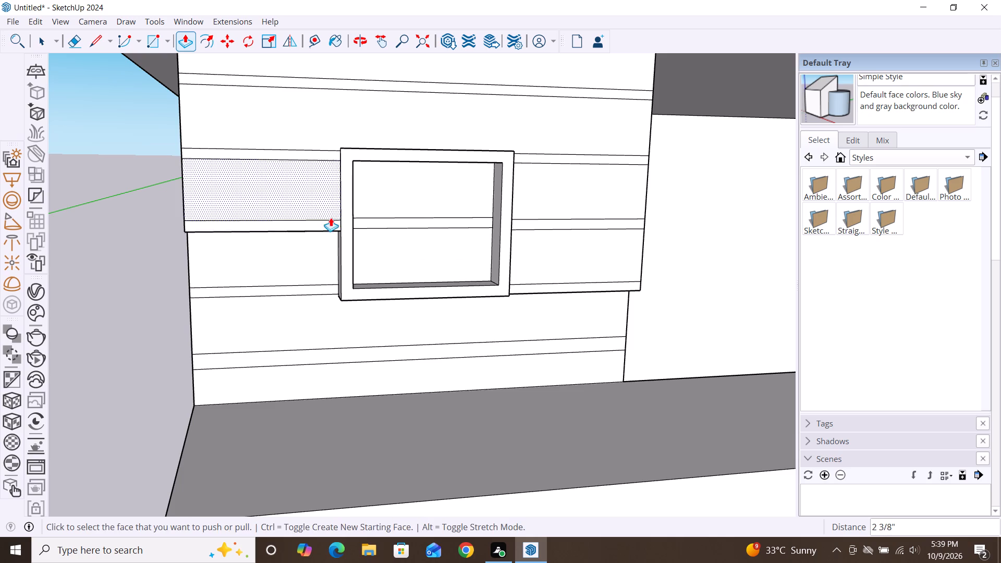
{"action": "left_click", "coordinate": [326, 251], "text": "ctrl"}
{"action": "left_click", "coordinate": [335, 221], "text": "ctrl"}
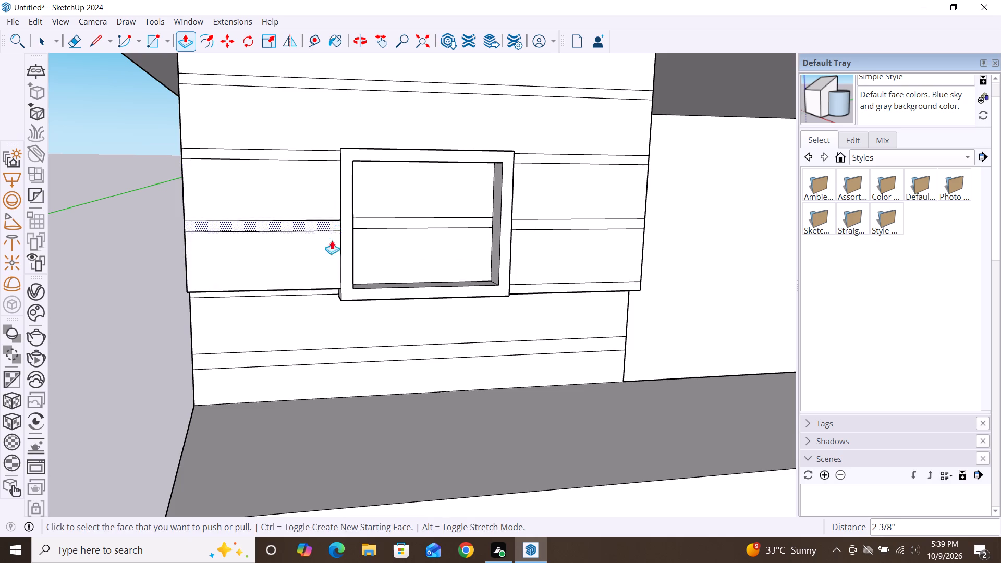
{"action": "left_click", "coordinate": [323, 292]}
{"action": "left_click", "coordinate": [322, 257]}
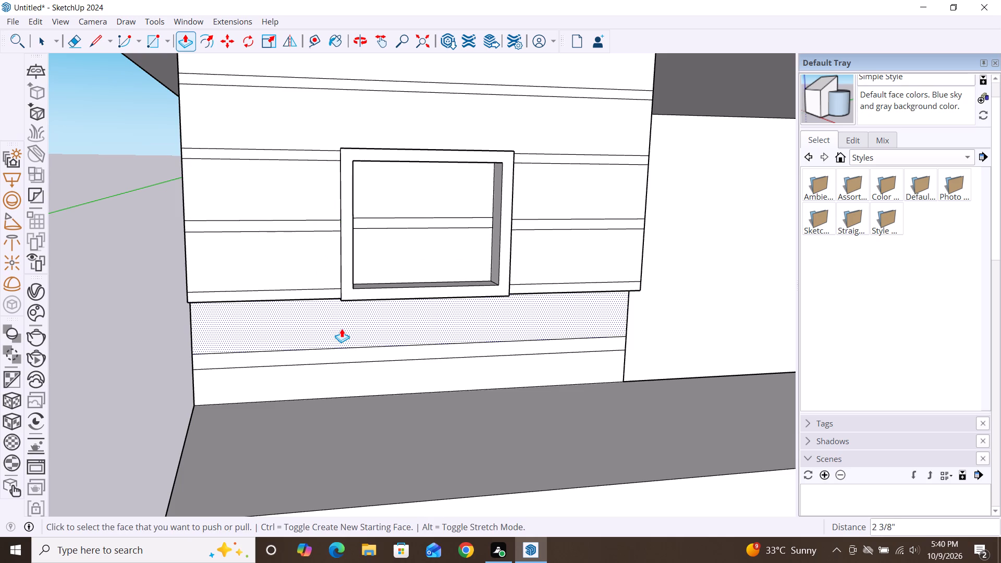
Push/Pull the full-width slat directly below the window frame and the thin strip beneath it outward by 2 3/8".
{"action": "left_click", "coordinate": [341, 328]}
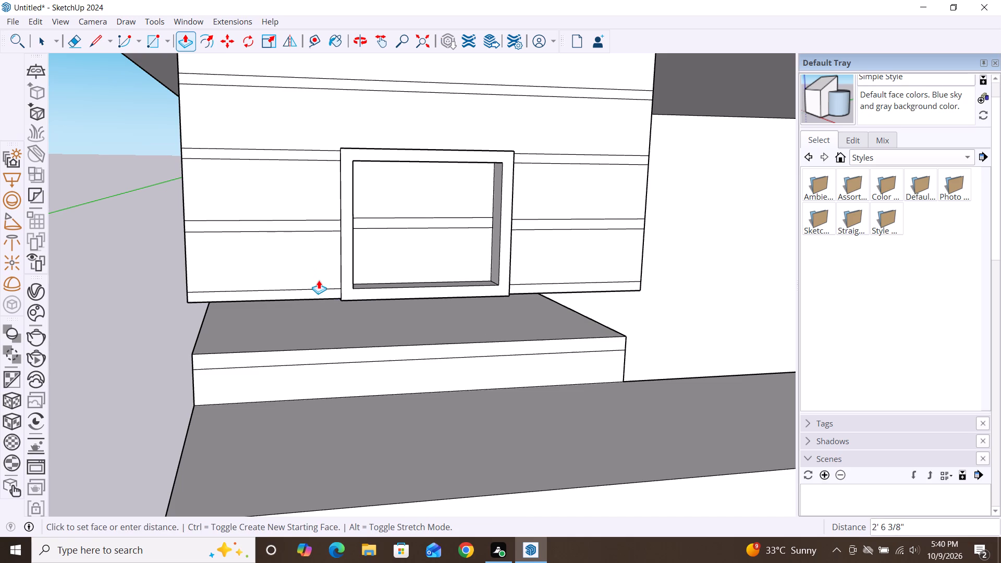
{"action": "left_click", "coordinate": [325, 251]}
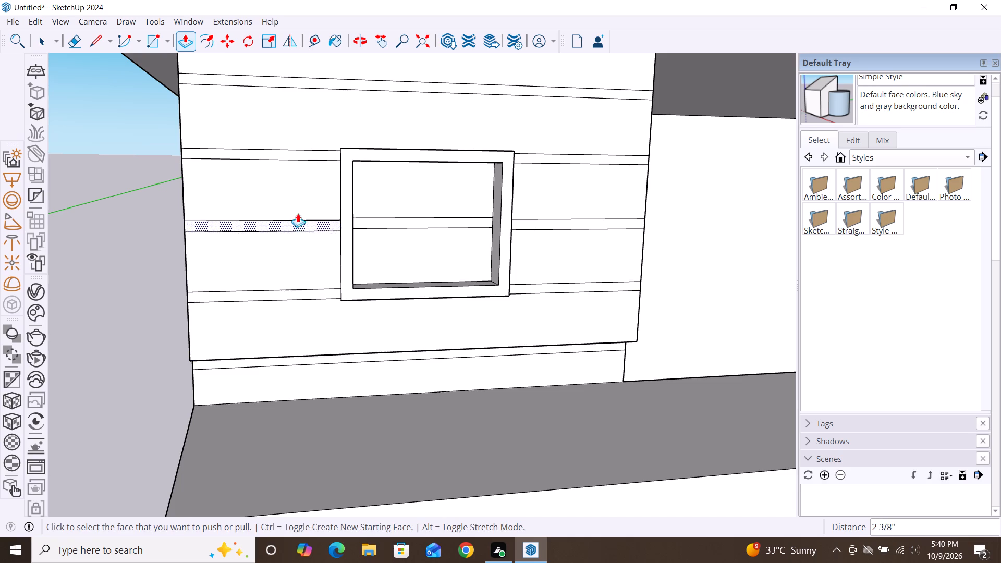
{"action": "scroll", "coordinate": [299, 202], "scroll_direction": "down", "scroll_amount": 6}
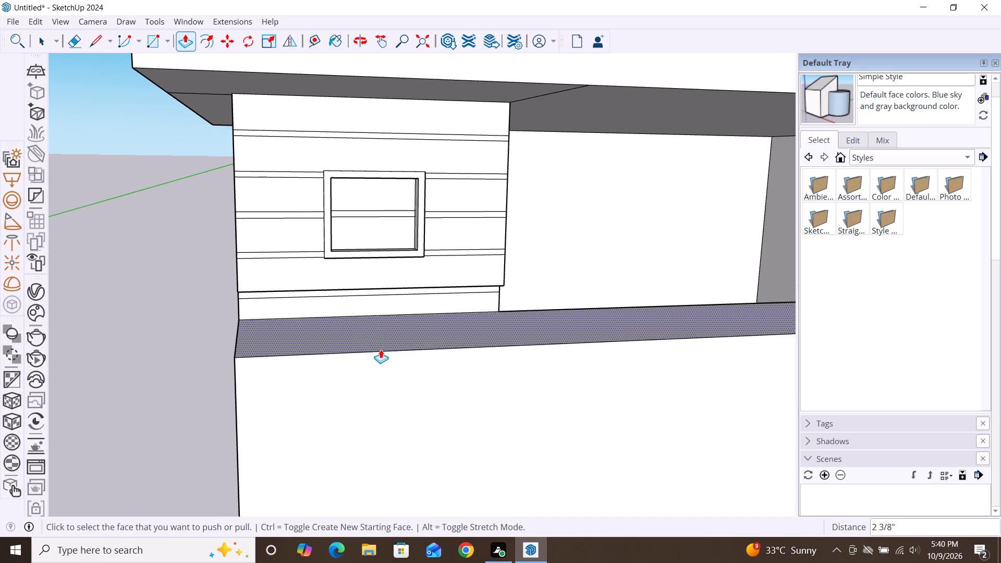
{"action": "scroll", "coordinate": [396, 304], "scroll_direction": "up", "scroll_amount": 4}
{"action": "scroll", "coordinate": [379, 255], "scroll_direction": "down", "scroll_amount": 2}
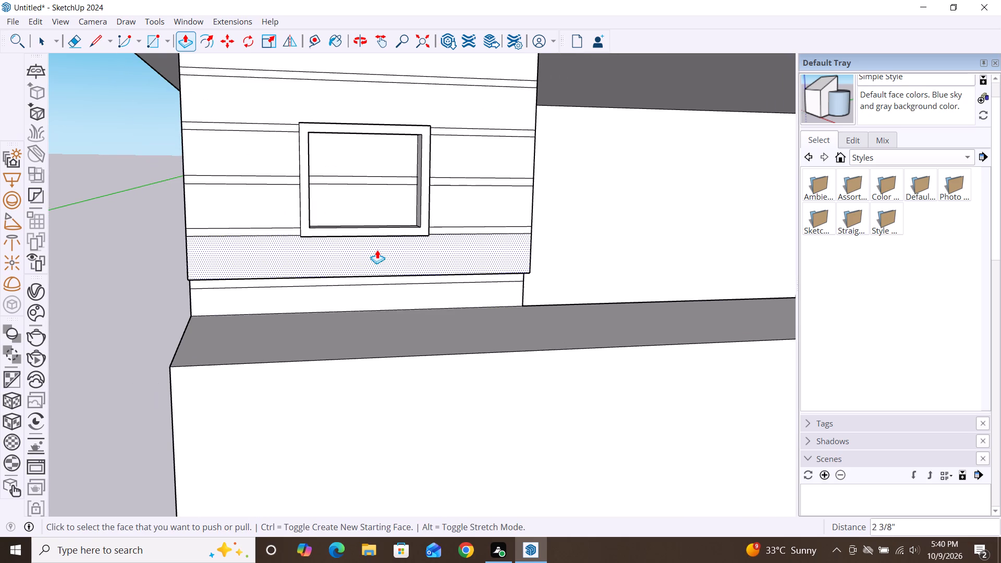
{"action": "middle_click_drag", "start_coordinate": [451, 309], "coordinate": [419, 251]}
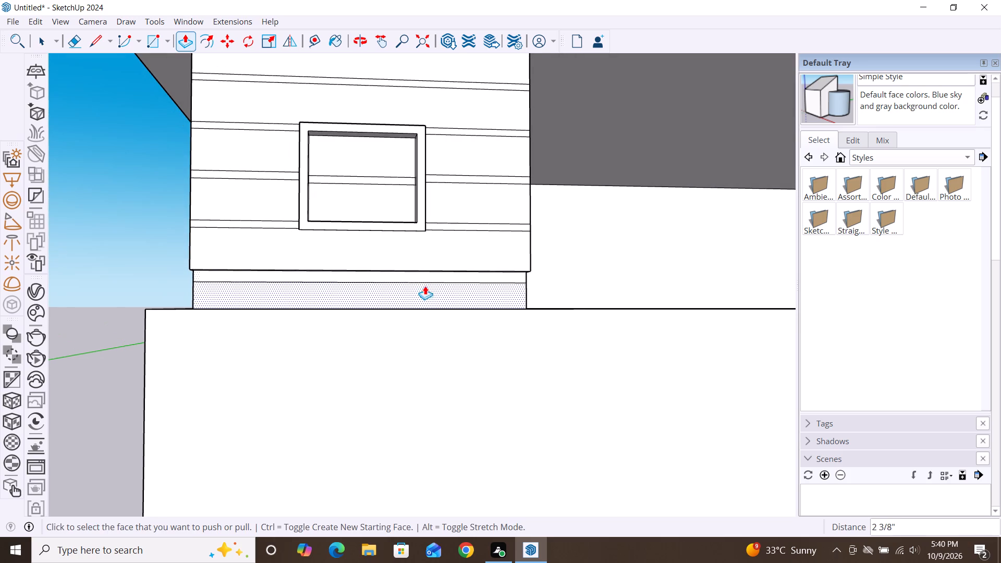
{"action": "scroll", "coordinate": [426, 288], "scroll_direction": "up", "scroll_amount": 4}
{"action": "scroll", "coordinate": [421, 263], "scroll_direction": "down", "scroll_amount": 2}
{"action": "scroll", "coordinate": [465, 264], "scroll_direction": "down", "scroll_amount": 2}
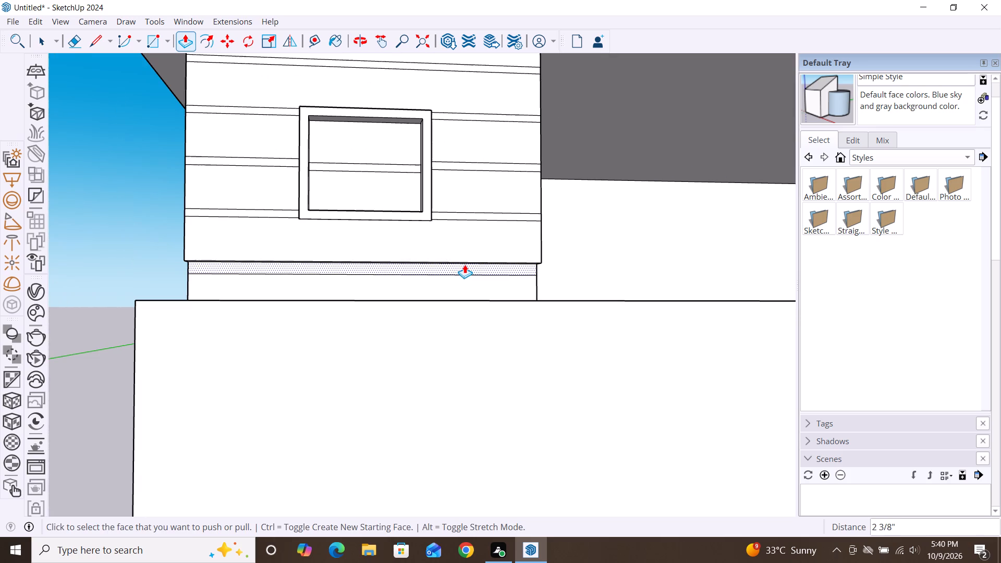
{"action": "left_click_drag", "start_coordinate": [507, 267], "coordinate": [523, 265], "text": "ctrl"}
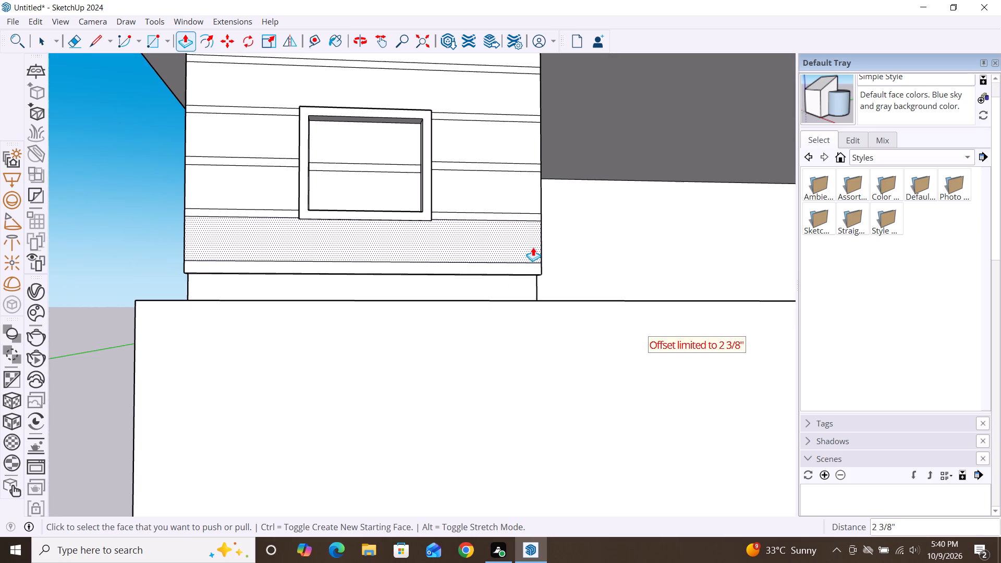
{"action": "left_click", "coordinate": [533, 247], "text": "ctrl"}
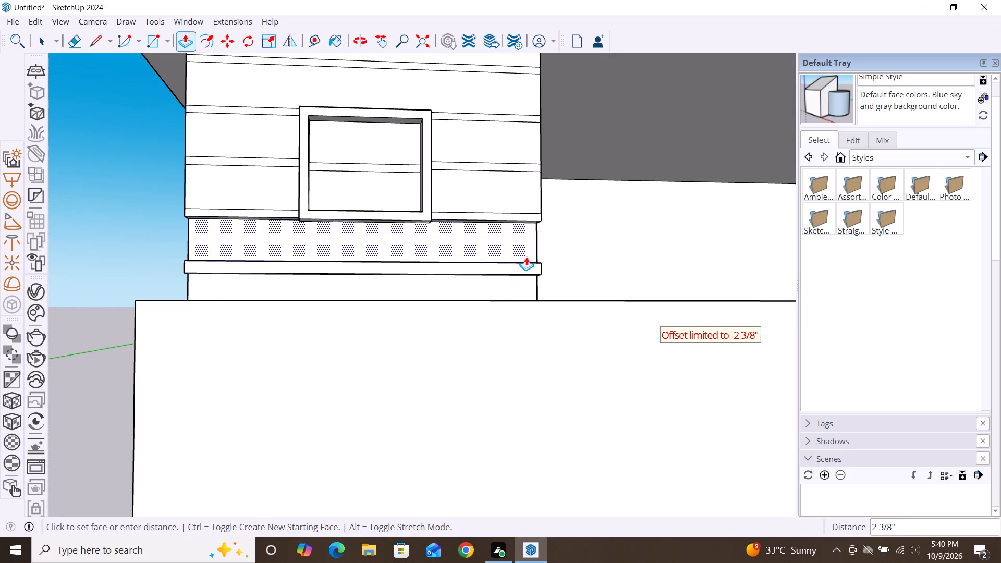
{"action": "key", "text": "Escape"}
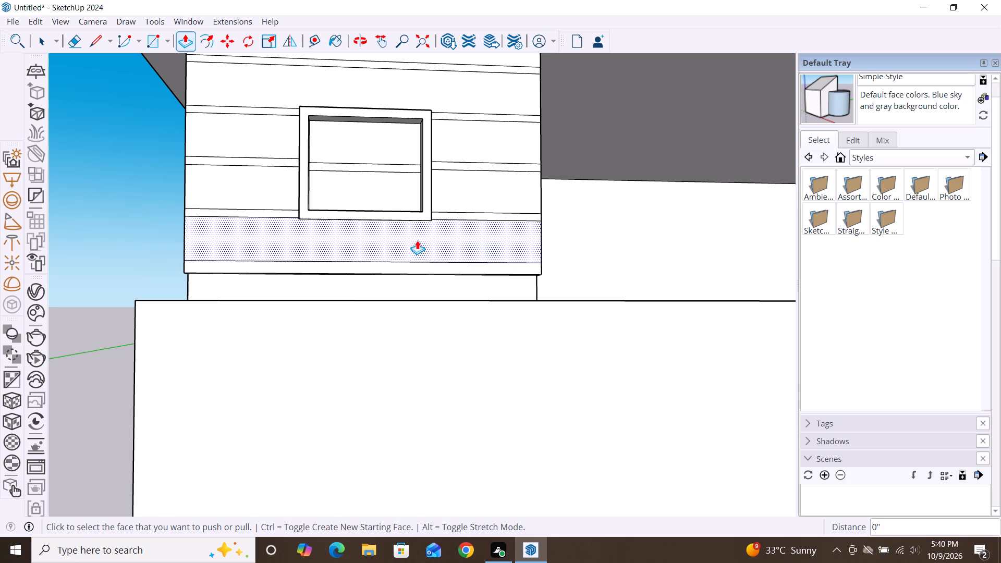
{"action": "key", "text": "space"}
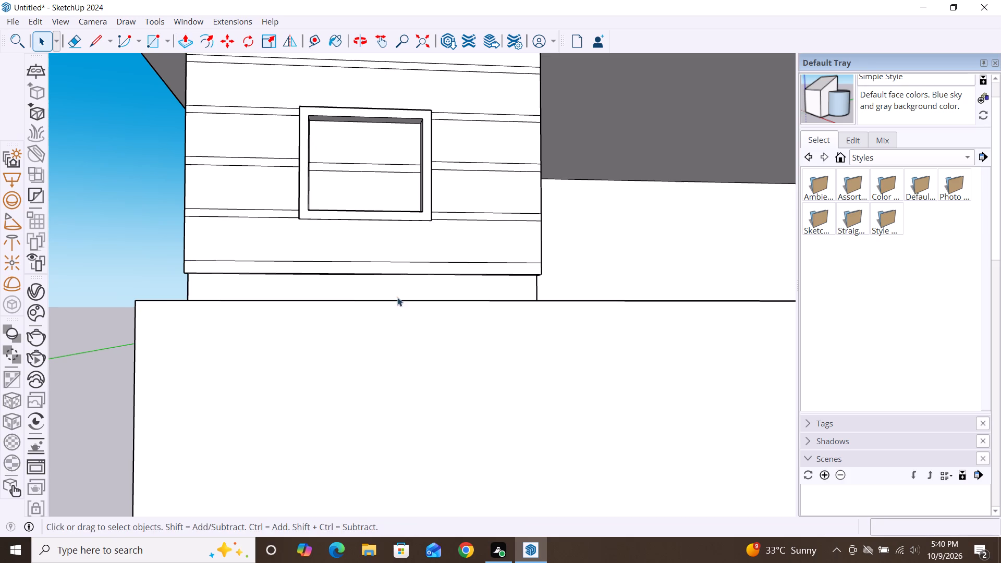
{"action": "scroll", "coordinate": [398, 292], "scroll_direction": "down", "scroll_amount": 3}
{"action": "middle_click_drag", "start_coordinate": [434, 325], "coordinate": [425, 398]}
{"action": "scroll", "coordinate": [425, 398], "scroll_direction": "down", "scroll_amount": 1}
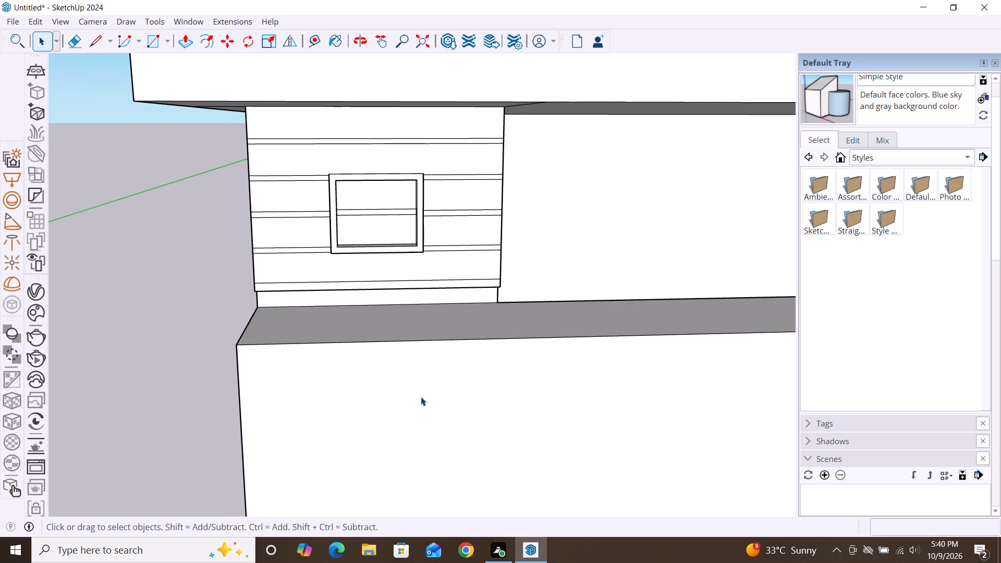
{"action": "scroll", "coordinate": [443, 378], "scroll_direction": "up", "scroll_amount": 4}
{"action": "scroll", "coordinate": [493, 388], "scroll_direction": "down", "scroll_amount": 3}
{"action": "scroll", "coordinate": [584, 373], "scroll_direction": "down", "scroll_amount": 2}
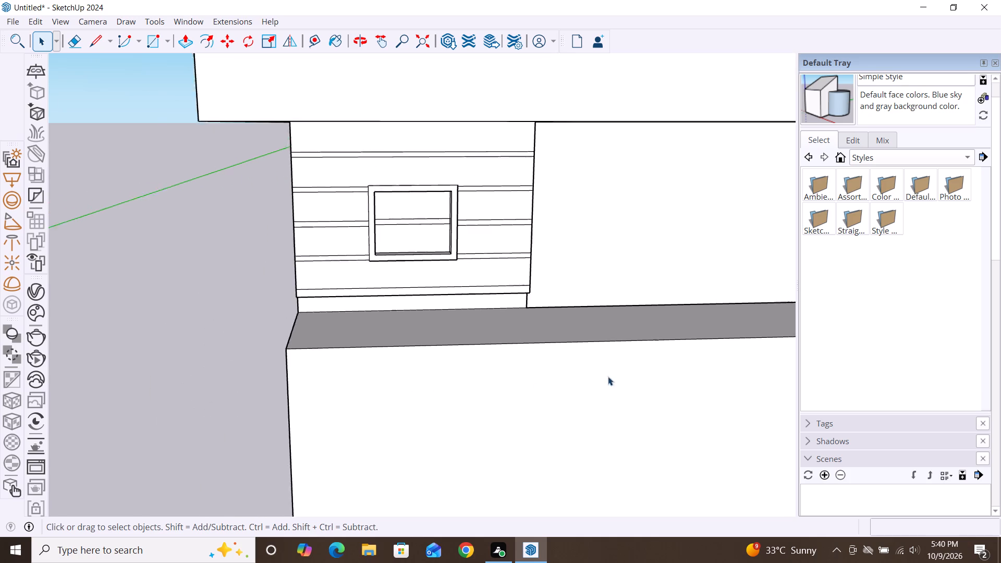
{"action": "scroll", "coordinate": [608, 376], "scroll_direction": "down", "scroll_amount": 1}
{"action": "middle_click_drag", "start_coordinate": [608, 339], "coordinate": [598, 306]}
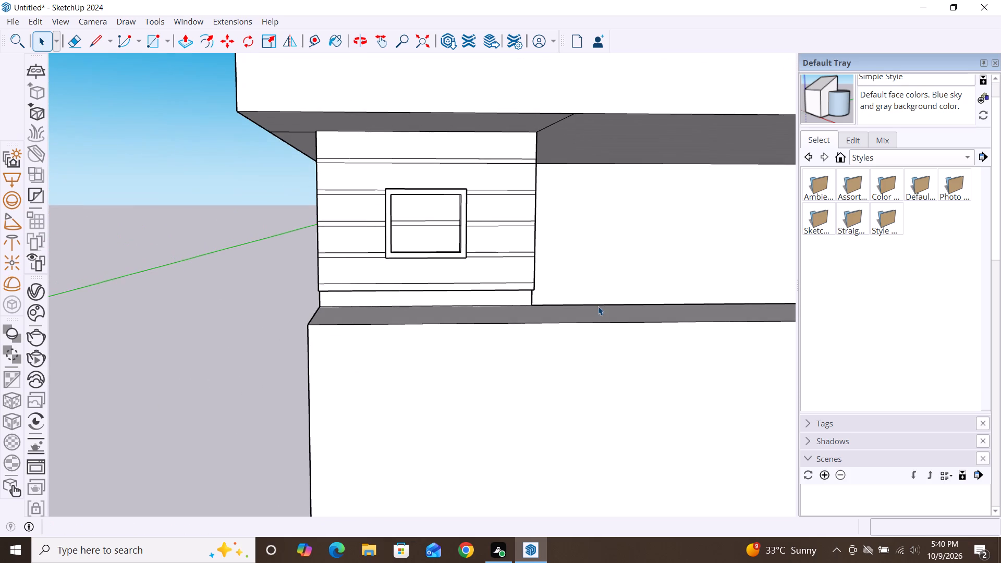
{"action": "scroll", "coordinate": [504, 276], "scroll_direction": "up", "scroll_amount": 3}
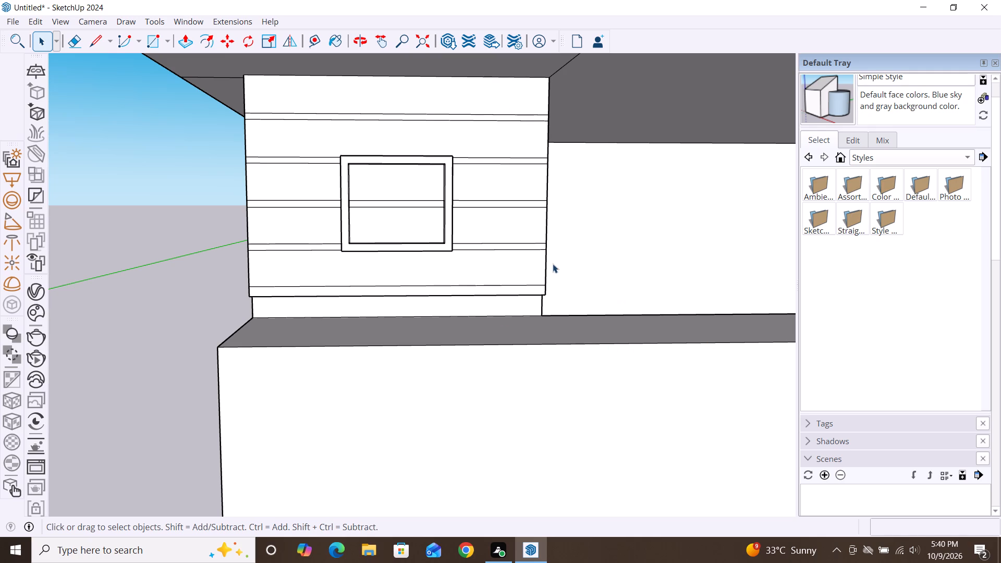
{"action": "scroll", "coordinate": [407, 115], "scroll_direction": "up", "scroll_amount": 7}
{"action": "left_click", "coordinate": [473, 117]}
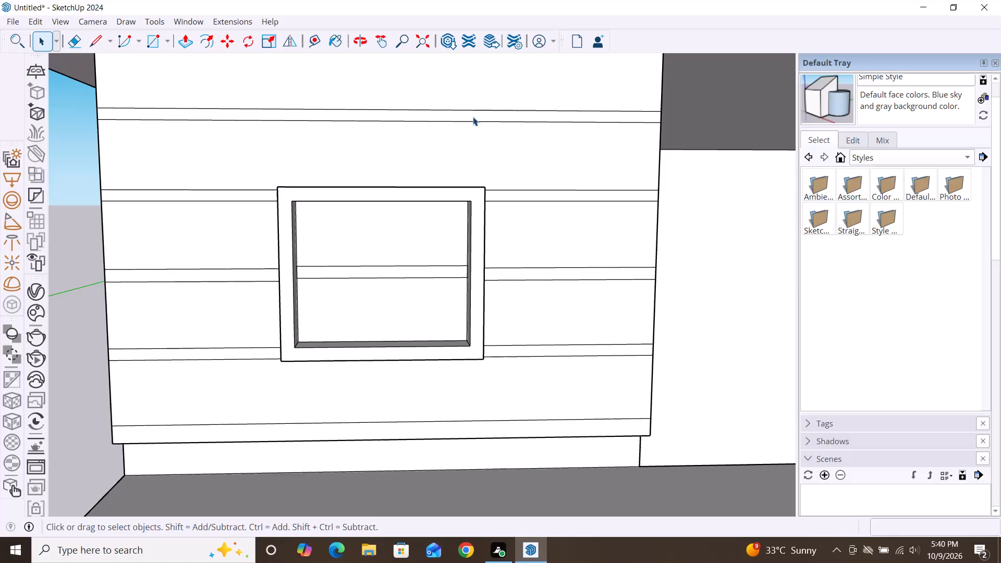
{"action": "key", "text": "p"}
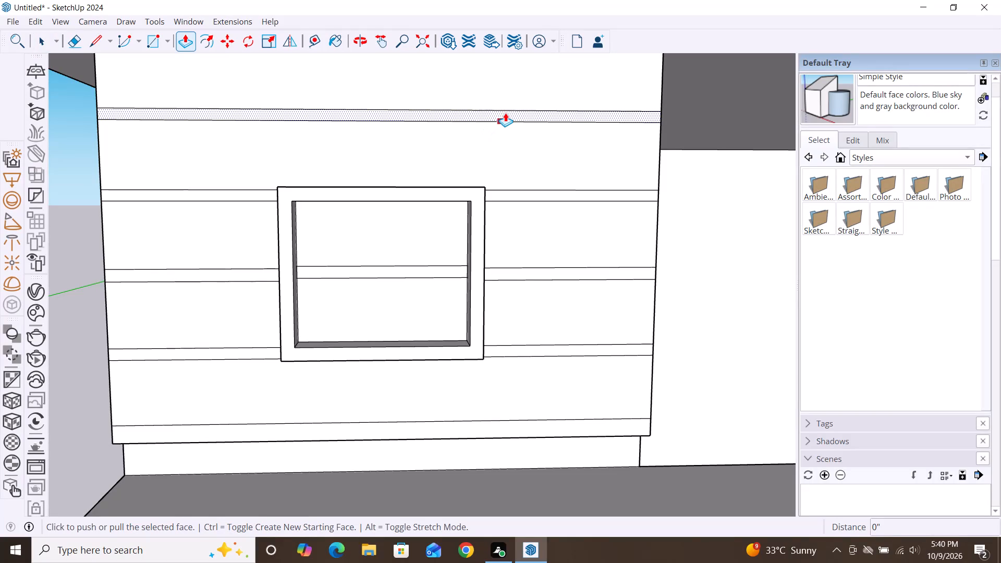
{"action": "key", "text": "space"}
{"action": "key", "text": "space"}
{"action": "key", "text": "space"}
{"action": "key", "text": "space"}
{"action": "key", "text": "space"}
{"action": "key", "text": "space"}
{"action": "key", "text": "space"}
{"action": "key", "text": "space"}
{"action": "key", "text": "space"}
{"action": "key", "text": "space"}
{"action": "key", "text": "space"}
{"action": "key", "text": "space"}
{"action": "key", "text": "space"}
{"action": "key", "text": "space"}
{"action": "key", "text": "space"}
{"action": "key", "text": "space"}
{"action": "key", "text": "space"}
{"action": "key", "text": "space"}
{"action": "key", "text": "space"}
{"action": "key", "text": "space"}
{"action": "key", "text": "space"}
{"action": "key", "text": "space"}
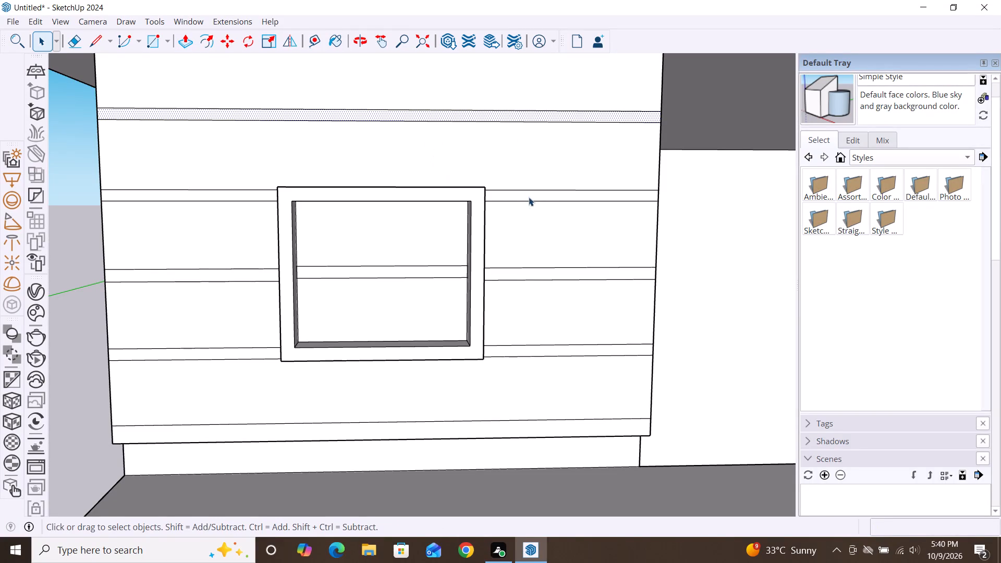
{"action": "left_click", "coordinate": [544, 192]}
Undo the outward pulls of the slats and thin strips beside and below the window frame.
{"action": "key", "text": "ctrl+z"}
{"action": "key", "text": "ctrl+z"}
{"action": "key", "text": "ctrl+z"}
{"action": "key", "text": "ctrl+z"}
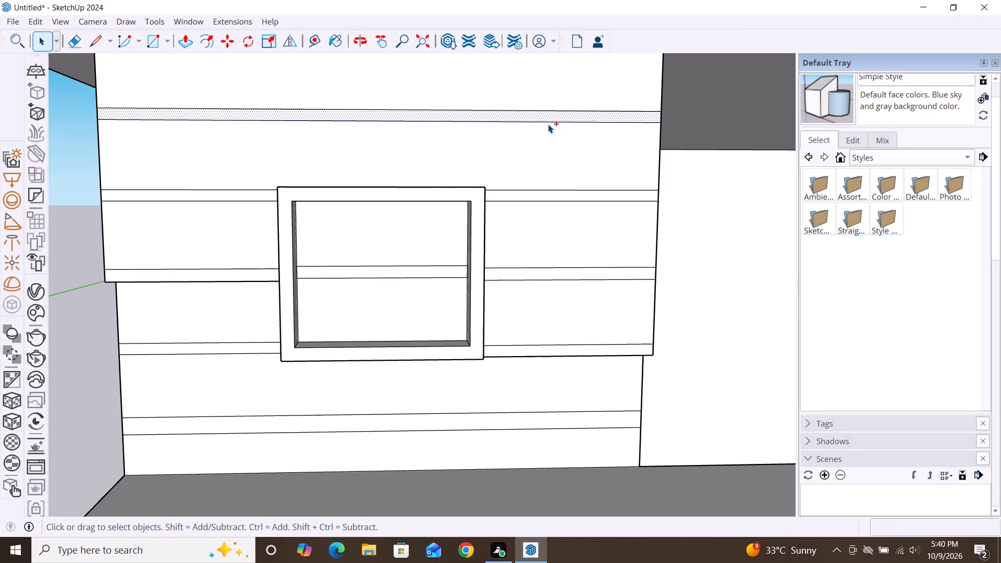
{"action": "key", "text": "ctrl+z"}
{"action": "key", "text": "ctrl+z"}
{"action": "key", "text": "ctrl+z"}
{"action": "key", "text": "ctrl+z"}
{"action": "key", "text": "ctrl+z"}
{"action": "key", "text": "ctrl+z"}
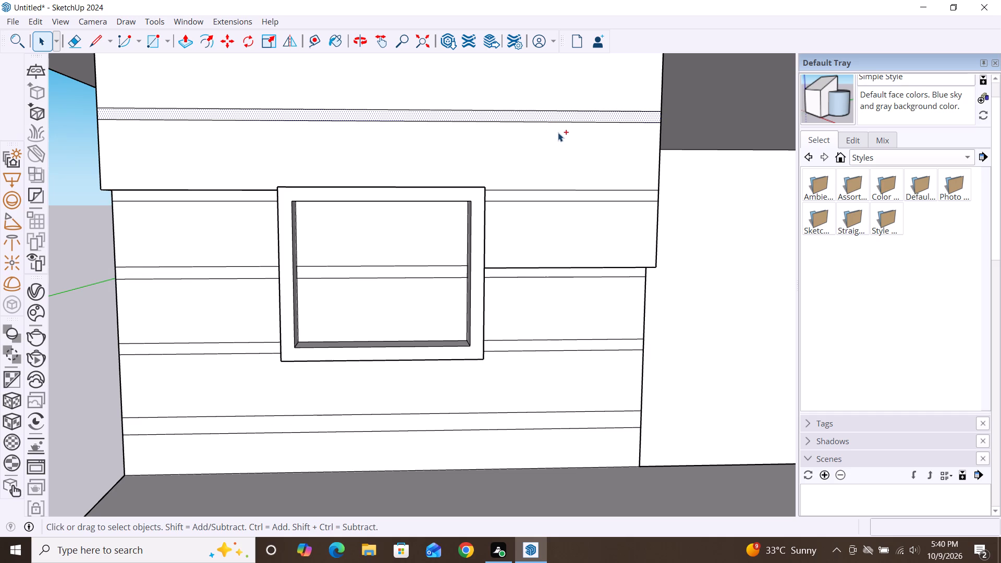
{"action": "key", "text": "ctrl+z"}
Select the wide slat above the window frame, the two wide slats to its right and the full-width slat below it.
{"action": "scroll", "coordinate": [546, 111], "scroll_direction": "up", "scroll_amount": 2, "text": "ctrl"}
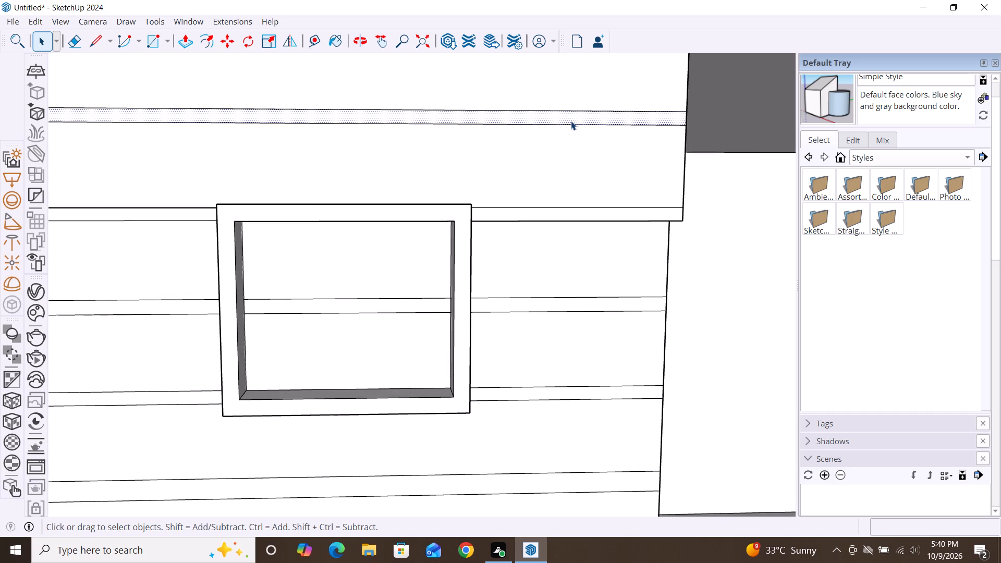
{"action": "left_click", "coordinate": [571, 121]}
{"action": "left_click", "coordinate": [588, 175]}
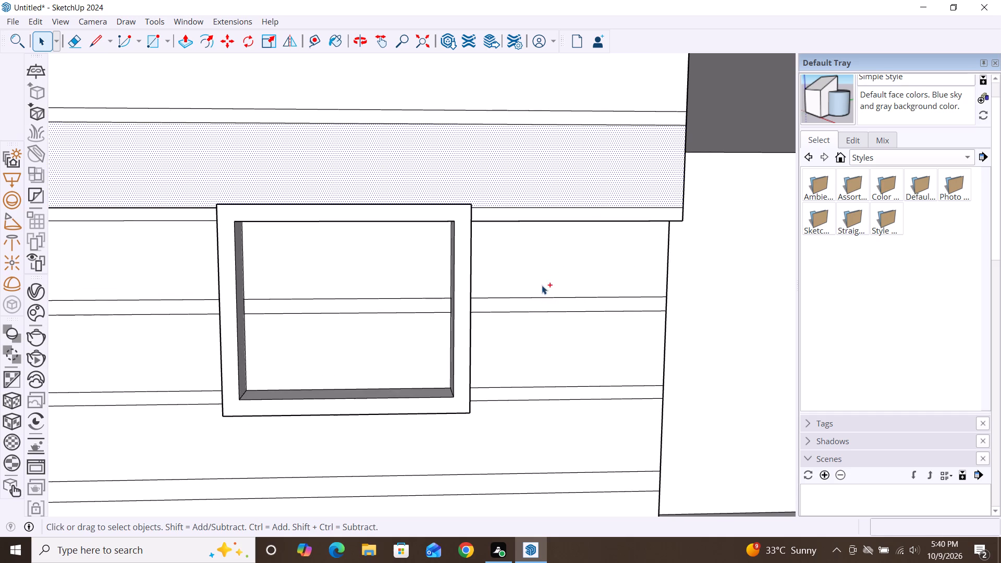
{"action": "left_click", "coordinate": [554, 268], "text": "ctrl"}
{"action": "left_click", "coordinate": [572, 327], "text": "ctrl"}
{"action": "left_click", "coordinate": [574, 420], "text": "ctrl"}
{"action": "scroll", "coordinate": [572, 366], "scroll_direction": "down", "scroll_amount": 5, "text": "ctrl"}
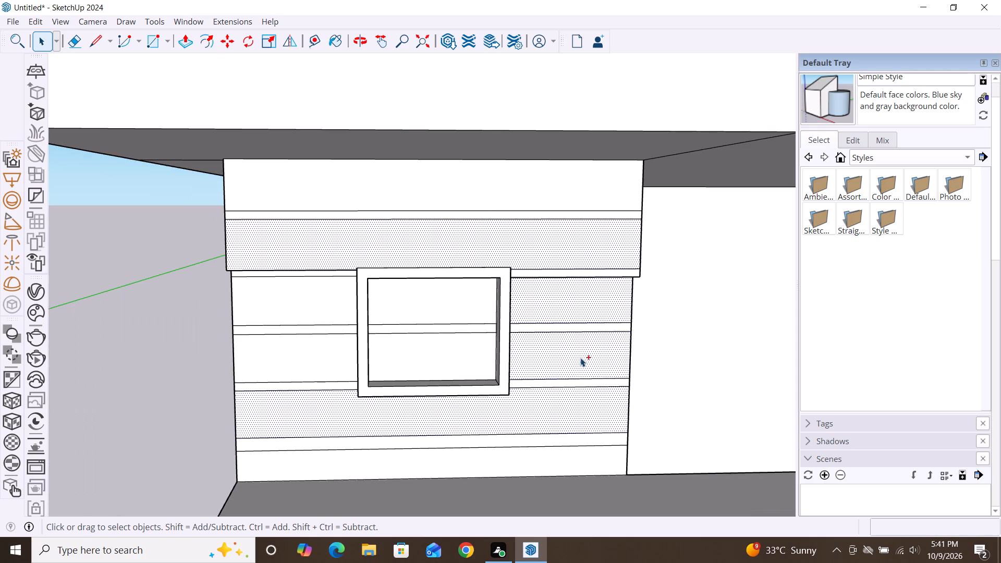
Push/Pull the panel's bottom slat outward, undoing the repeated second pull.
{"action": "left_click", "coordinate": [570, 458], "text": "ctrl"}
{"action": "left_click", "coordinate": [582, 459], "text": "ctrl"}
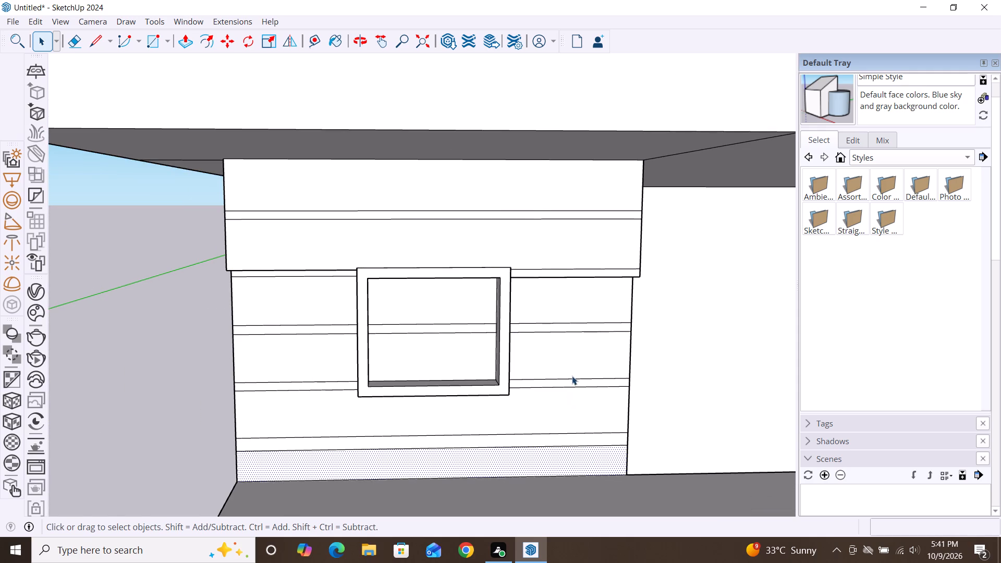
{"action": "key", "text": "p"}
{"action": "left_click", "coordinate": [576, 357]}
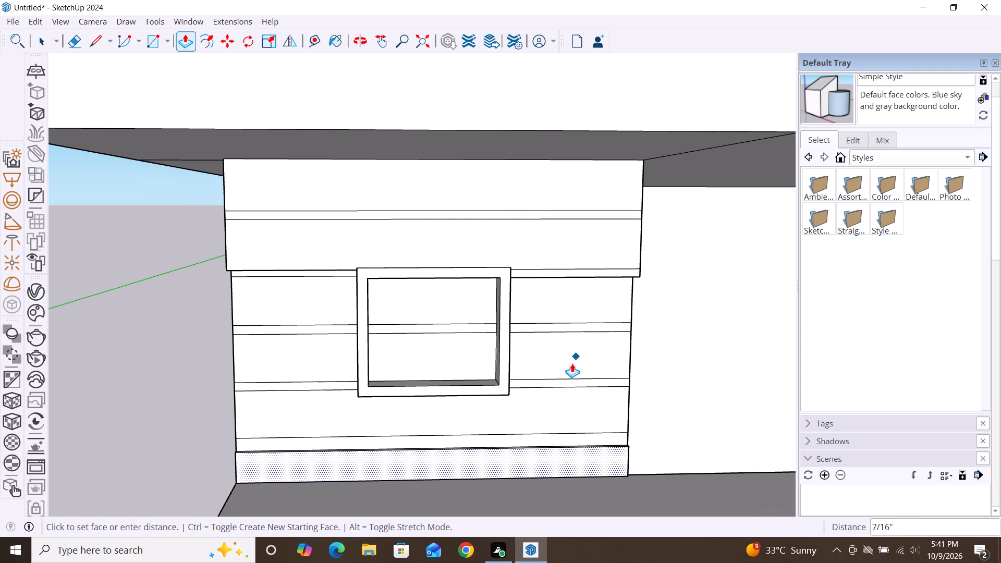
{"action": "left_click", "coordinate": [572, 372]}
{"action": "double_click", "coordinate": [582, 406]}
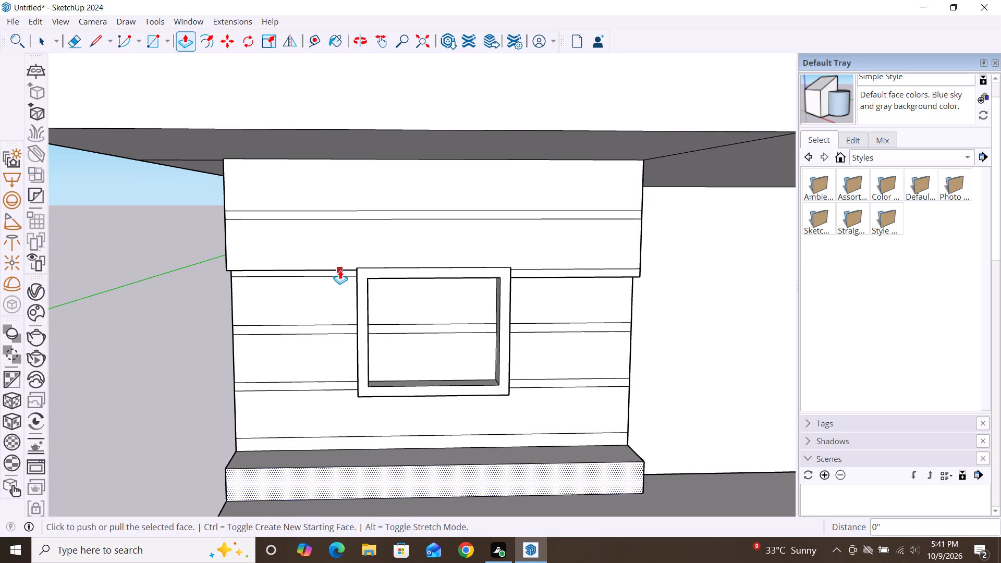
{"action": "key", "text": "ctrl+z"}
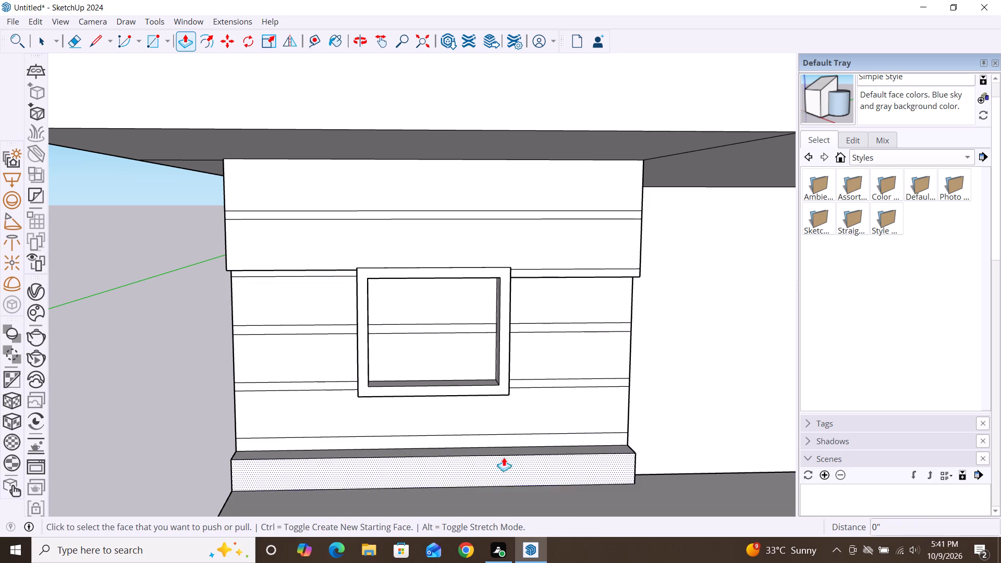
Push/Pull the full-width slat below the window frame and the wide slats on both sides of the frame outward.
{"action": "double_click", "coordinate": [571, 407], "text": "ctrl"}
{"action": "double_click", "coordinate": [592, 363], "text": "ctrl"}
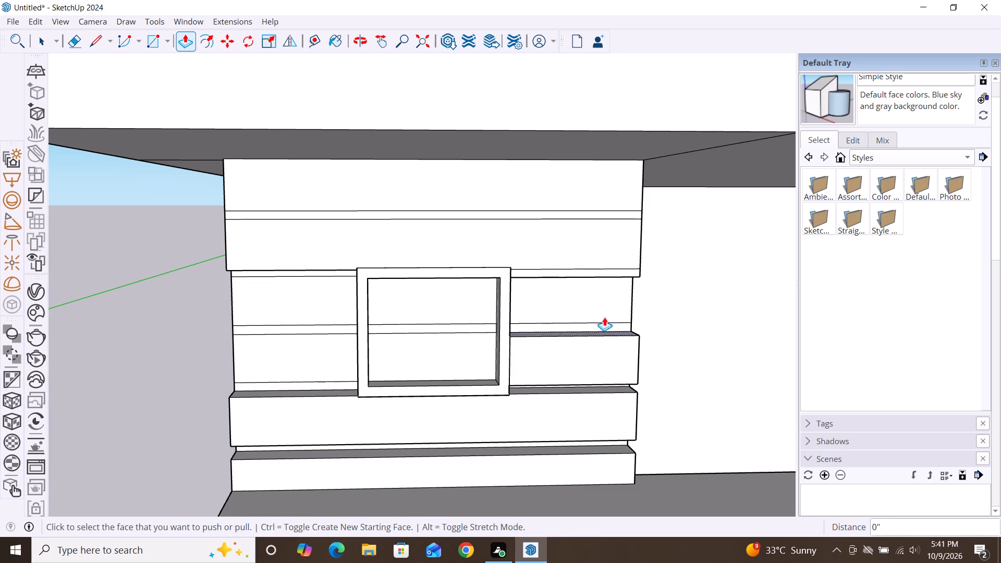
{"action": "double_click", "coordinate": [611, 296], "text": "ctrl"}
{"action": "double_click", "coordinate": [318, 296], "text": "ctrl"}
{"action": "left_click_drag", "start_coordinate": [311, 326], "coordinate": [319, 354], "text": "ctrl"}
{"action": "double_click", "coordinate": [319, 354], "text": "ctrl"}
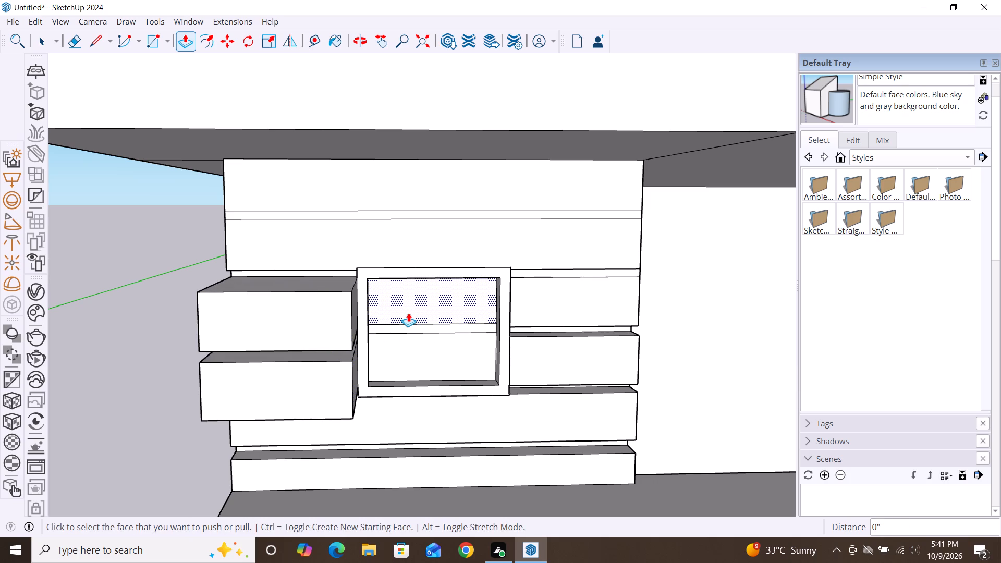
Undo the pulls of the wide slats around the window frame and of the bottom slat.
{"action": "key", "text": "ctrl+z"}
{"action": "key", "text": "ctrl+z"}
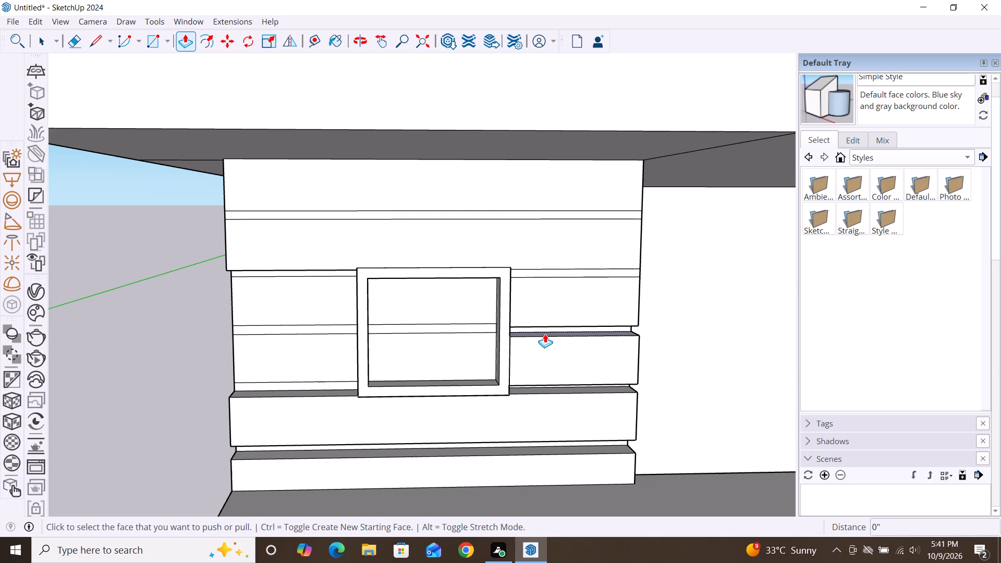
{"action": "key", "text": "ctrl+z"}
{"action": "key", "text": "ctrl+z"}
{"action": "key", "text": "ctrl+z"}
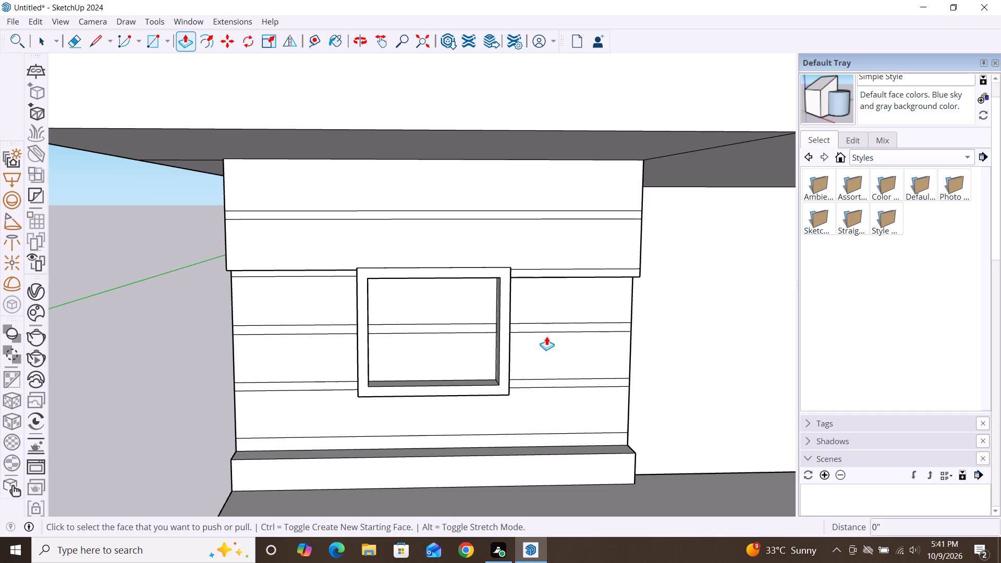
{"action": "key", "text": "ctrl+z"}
Push/Pull the two wide slats and the thin strips beneath them, between the window frame and the panel's right edge, outward by 2 3/8".
{"action": "scroll", "coordinate": [634, 354], "scroll_direction": "up", "scroll_amount": 2}
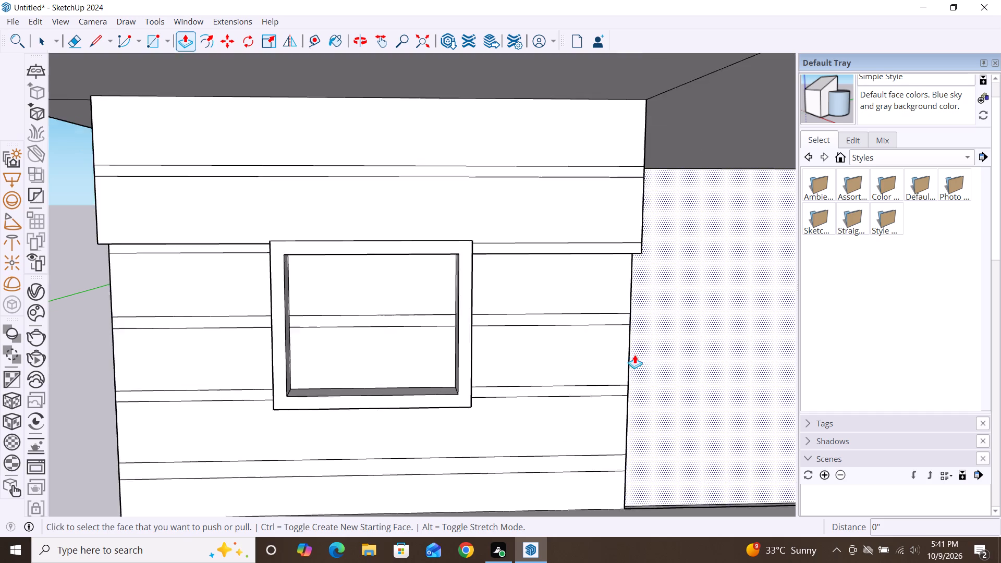
{"action": "double_click", "coordinate": [591, 281], "text": "ctrl"}
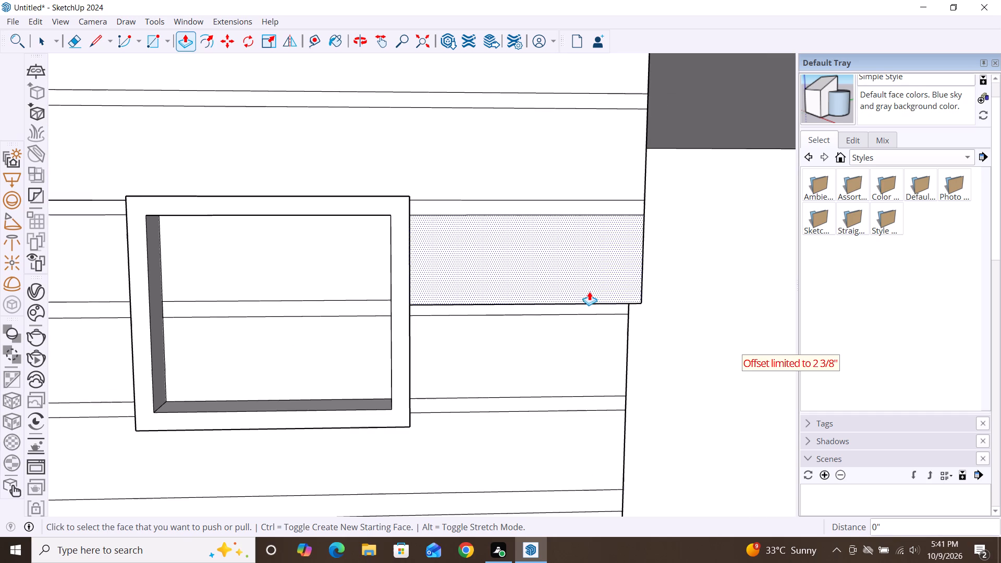
{"action": "left_click", "coordinate": [585, 313], "text": "ctrl"}
{"action": "double_click", "coordinate": [592, 308], "text": "ctrl"}
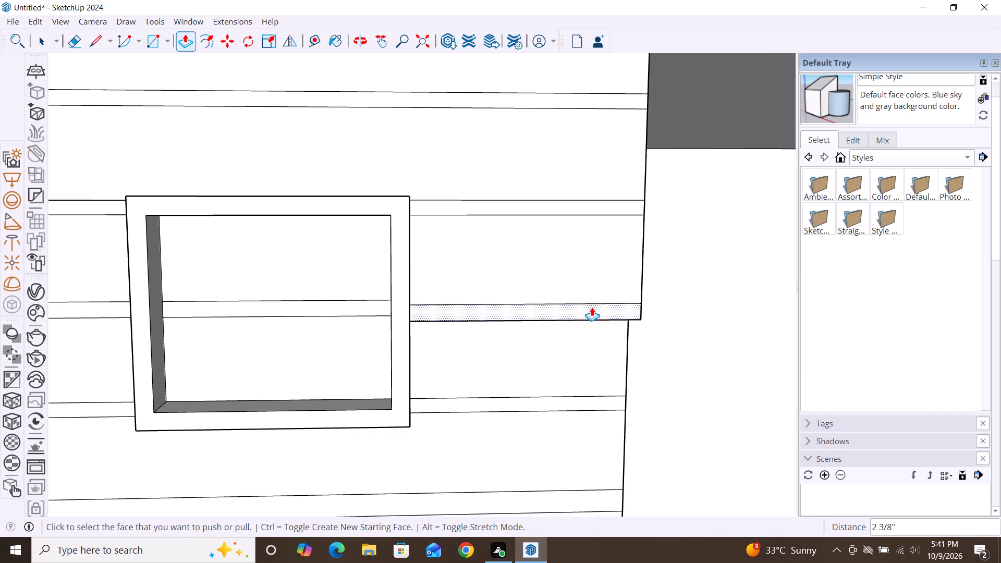
{"action": "double_click", "coordinate": [592, 352], "text": "ctrl"}
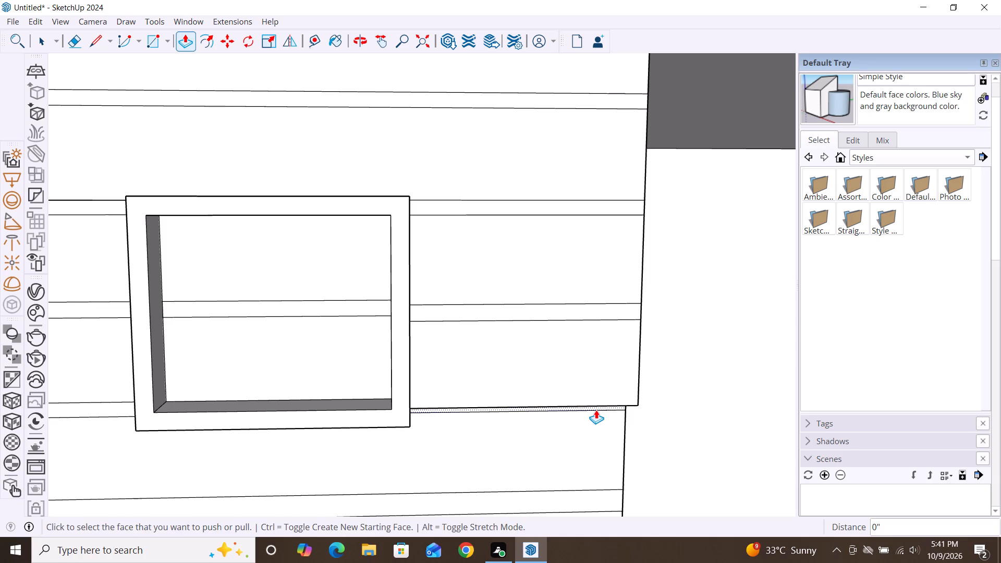
{"action": "double_click", "coordinate": [596, 410], "text": "ctrl"}
Push/Pull the full-width slat below the window frame, the thin strip beneath it and the bottom slat outward by the same 2 3/8".
{"action": "scroll", "coordinate": [636, 290], "scroll_direction": "down", "scroll_amount": 6, "text": "ctrl"}
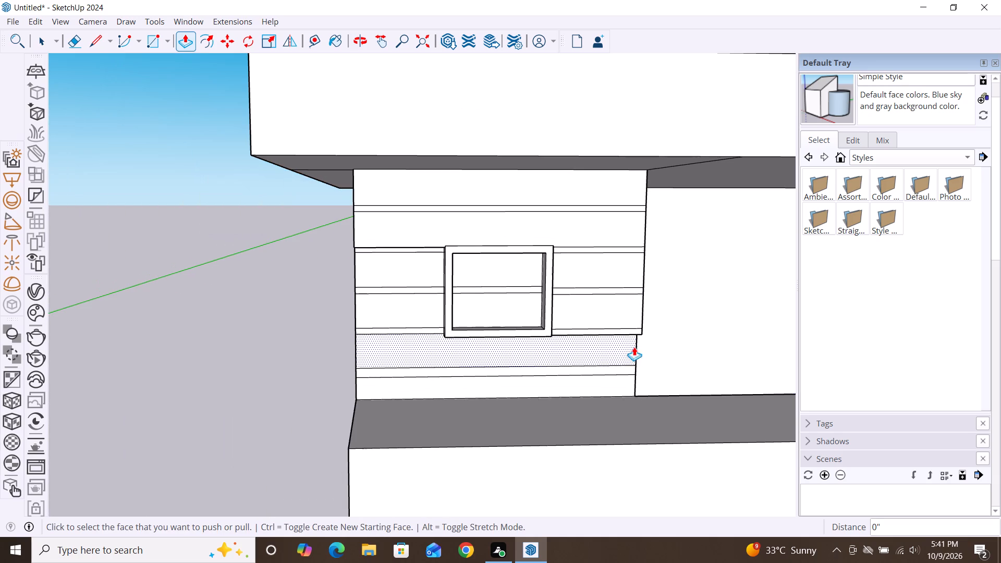
{"action": "double_click", "coordinate": [608, 350], "text": "ctrl"}
{"action": "double_click", "coordinate": [608, 373], "text": "ctrl"}
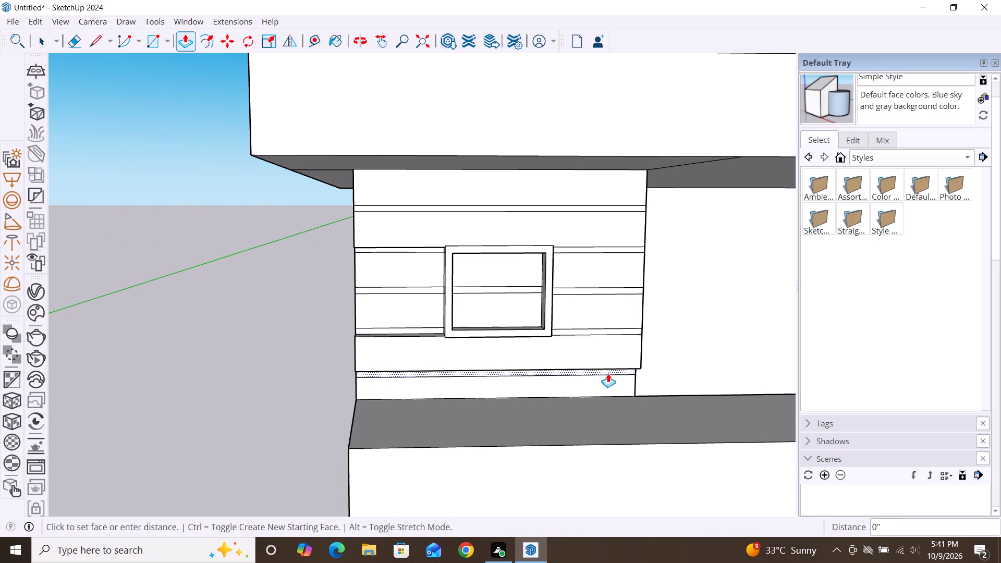
{"action": "double_click", "coordinate": [608, 385], "text": "ctrl"}
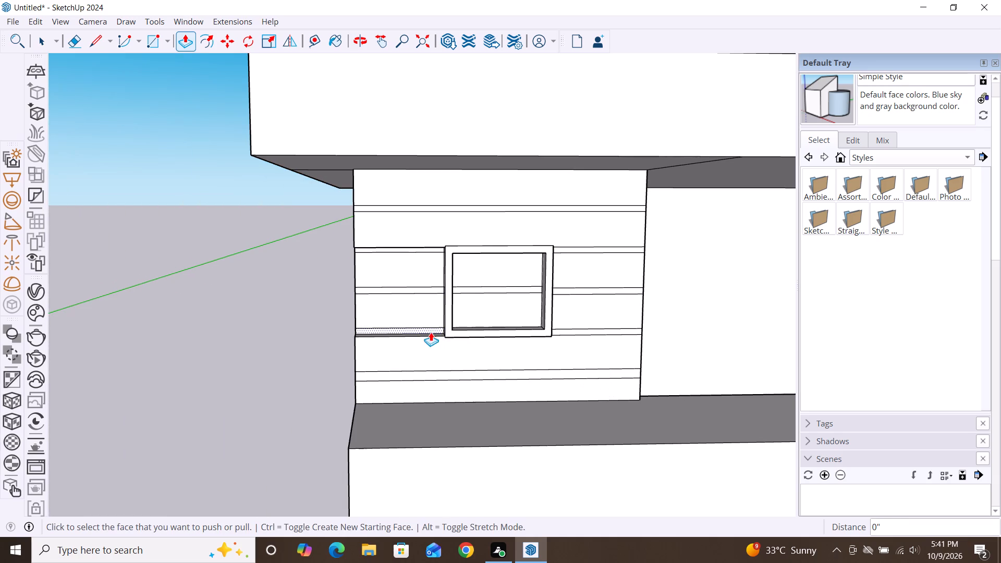
Push/Pull the lowest thin strip left of the window frame and the wide slat above it outward in increments of about 5/16".
{"action": "left_click", "coordinate": [430, 331], "text": "ctrl"}
{"action": "double_click", "coordinate": [431, 331], "text": "ctrl"}
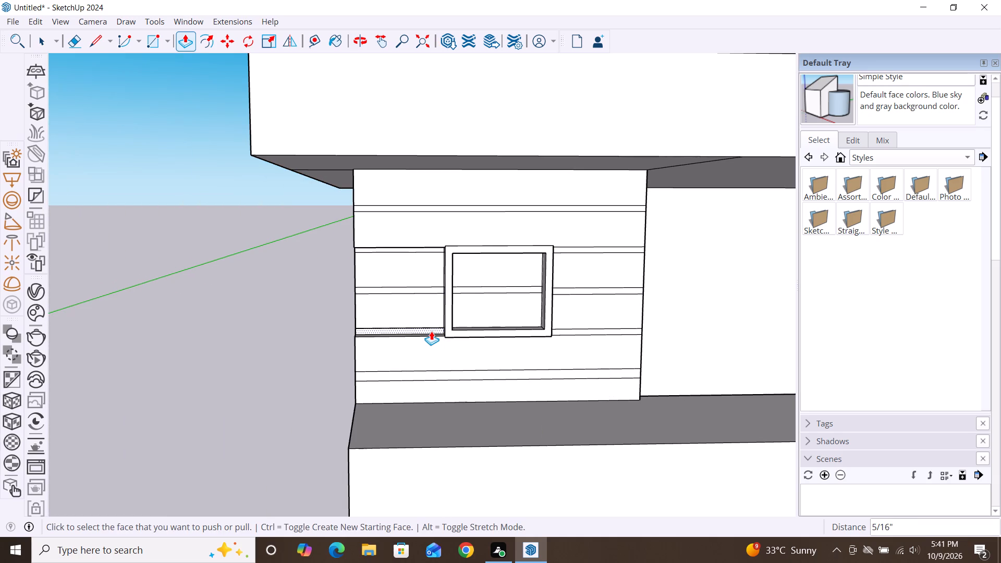
{"action": "double_click", "coordinate": [431, 331], "text": "ctrl"}
{"action": "double_click", "coordinate": [434, 322], "text": "ctrl"}
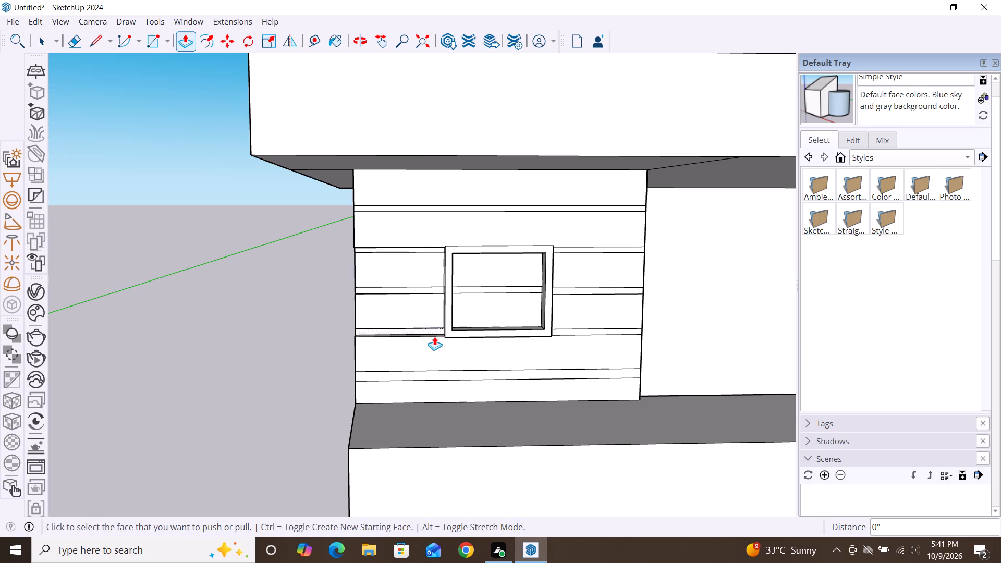
{"action": "scroll", "coordinate": [436, 336], "scroll_direction": "up", "scroll_amount": 4, "text": "ctrl"}
{"action": "double_click", "coordinate": [417, 331]}
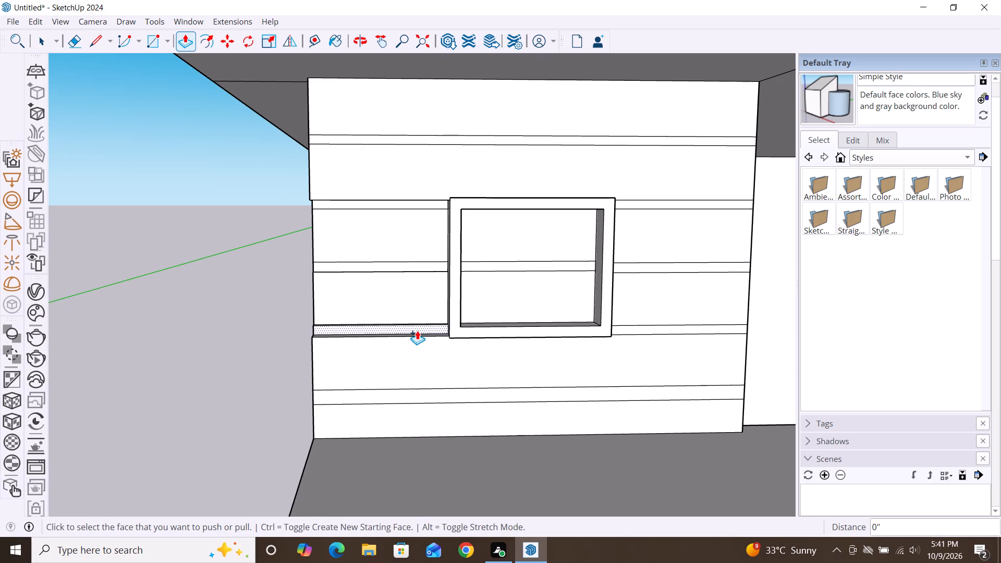
{"action": "key", "text": "ctrl+z"}
{"action": "double_click", "coordinate": [417, 331], "text": "ctrl"}
Push/Pull the lowest thin strip left of the window frame outward in small increments up to 7/8", and the wide slat above it by 2 1/4".
{"action": "left_click_drag", "start_coordinate": [430, 331], "coordinate": [431, 349]}
{"action": "left_click", "coordinate": [432, 352]}
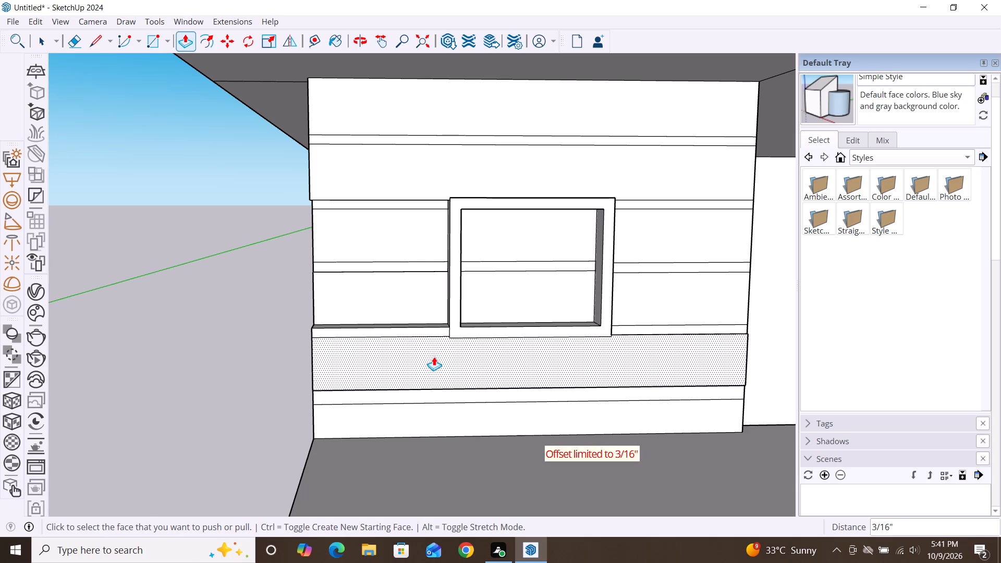
{"action": "key", "text": "Escape"}
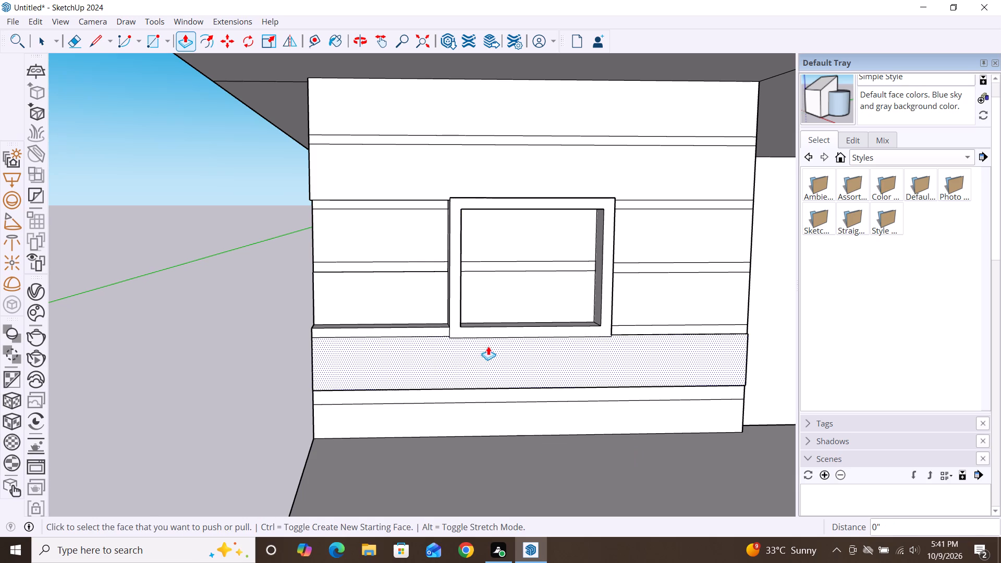
{"action": "left_click", "coordinate": [424, 332]}
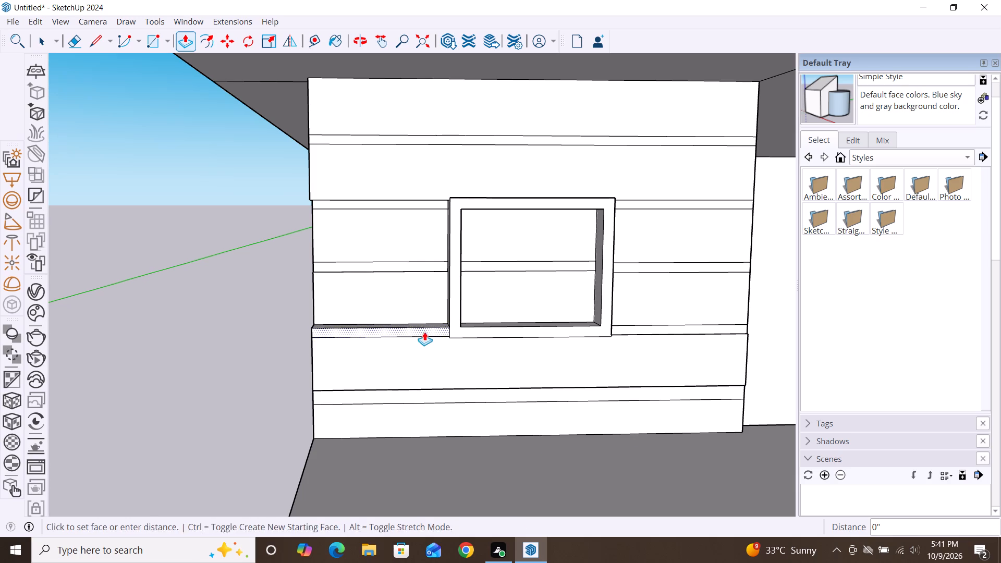
{"action": "left_click", "coordinate": [430, 366]}
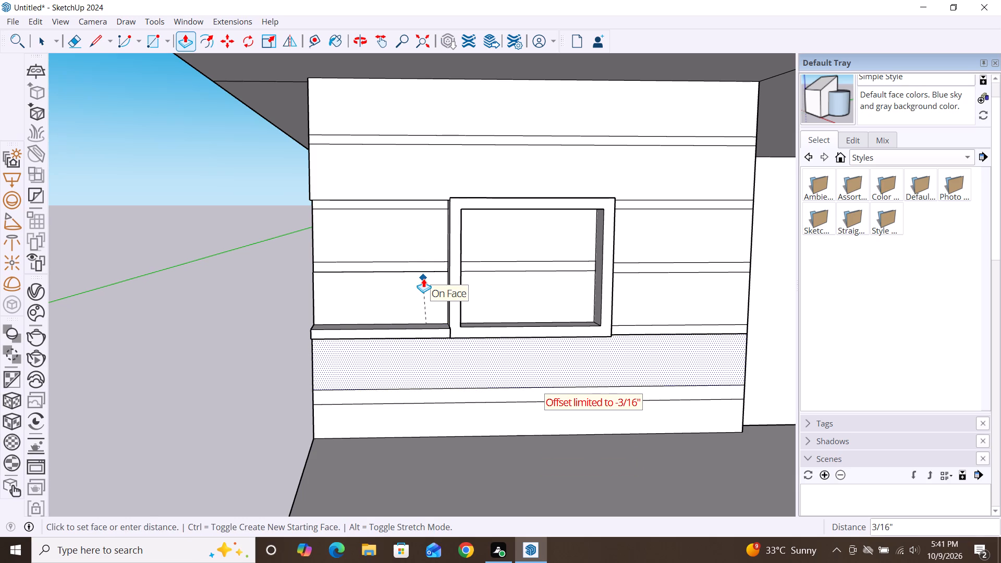
{"action": "key", "text": "Escape"}
{"action": "left_click", "coordinate": [423, 290]}
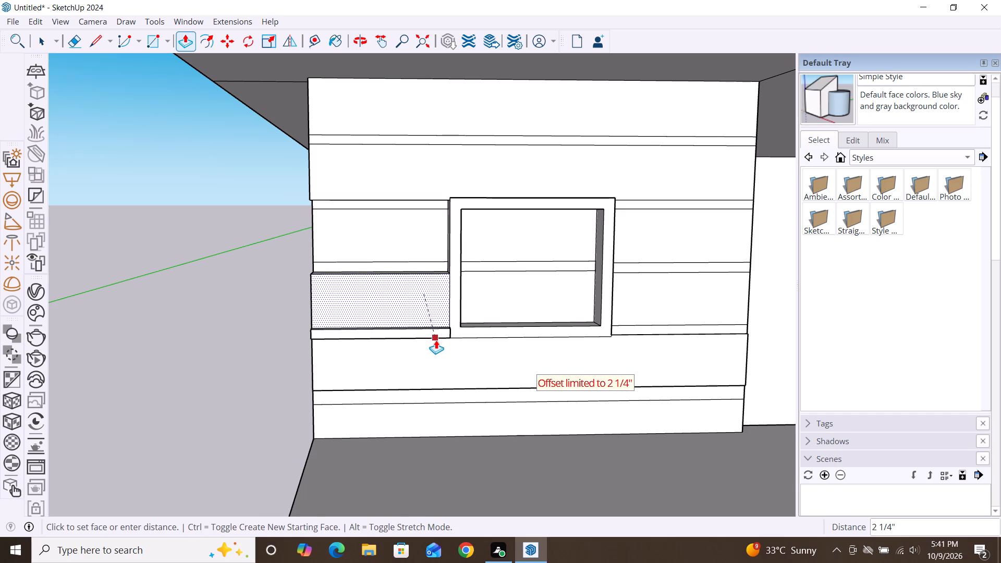
{"action": "left_click", "coordinate": [437, 341]}
{"action": "scroll", "coordinate": [468, 347], "scroll_direction": "up", "scroll_amount": 3}
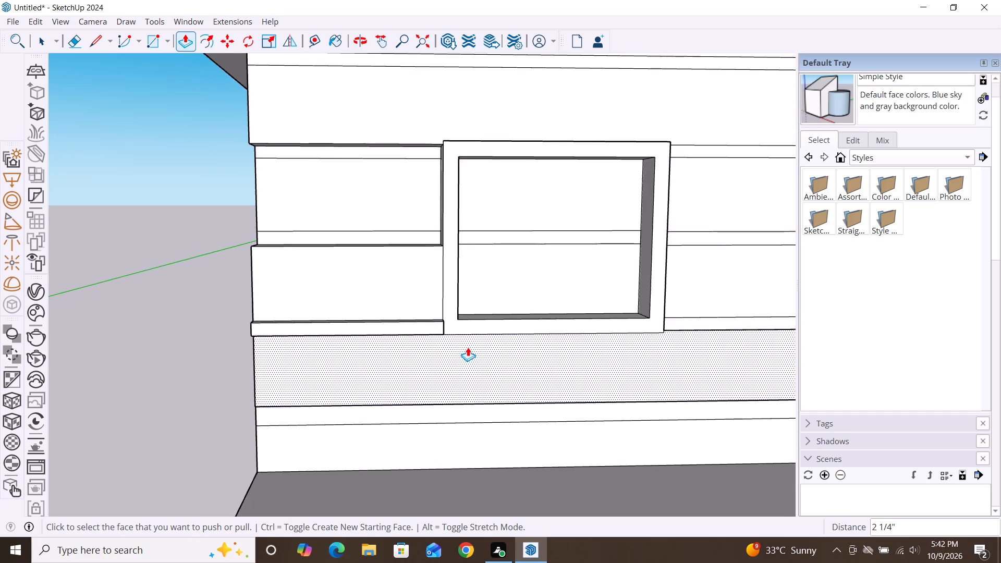
{"action": "scroll", "coordinate": [468, 347], "scroll_direction": "up", "scroll_amount": 4}
{"action": "left_click", "coordinate": [406, 317]}
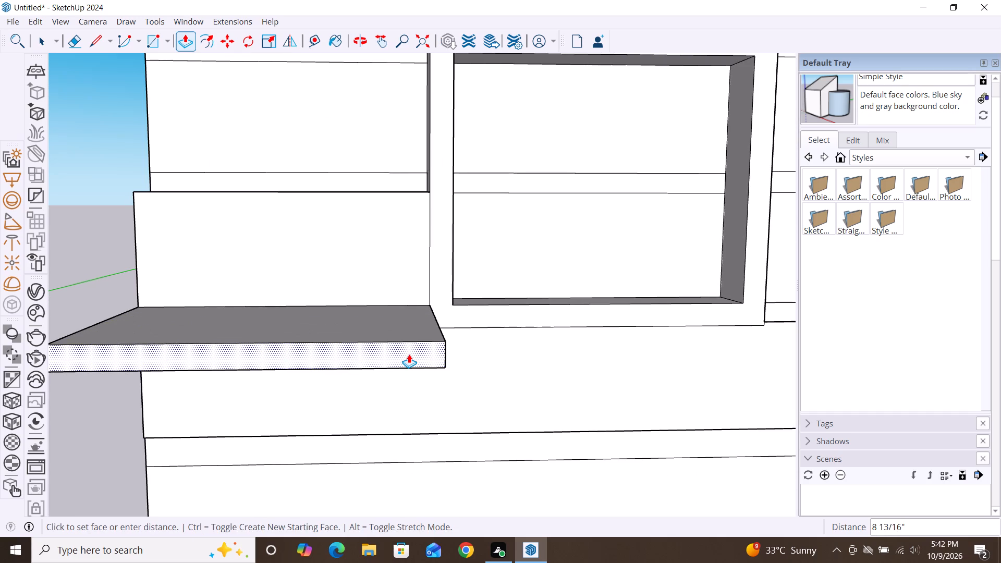
{"action": "left_click", "coordinate": [593, 361]}
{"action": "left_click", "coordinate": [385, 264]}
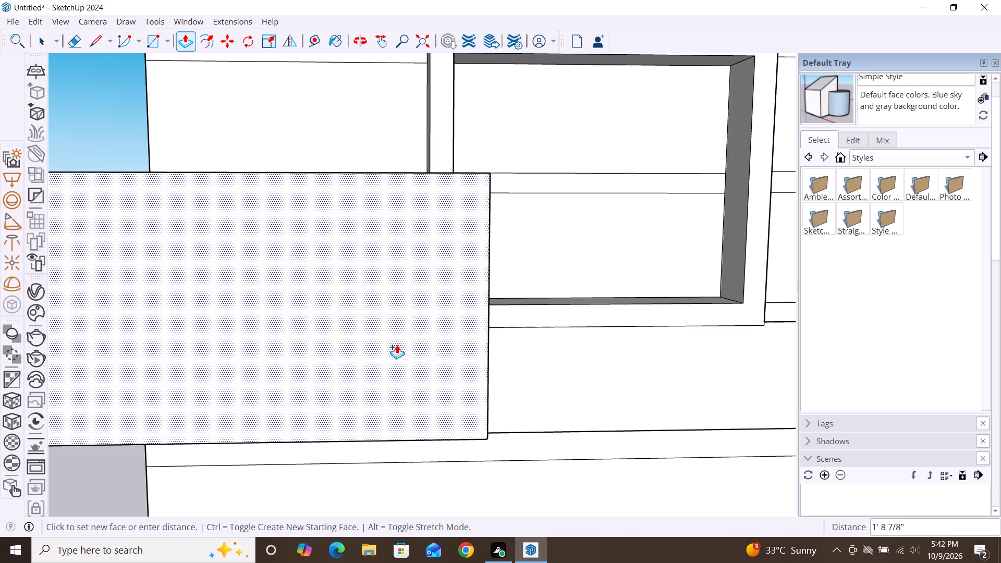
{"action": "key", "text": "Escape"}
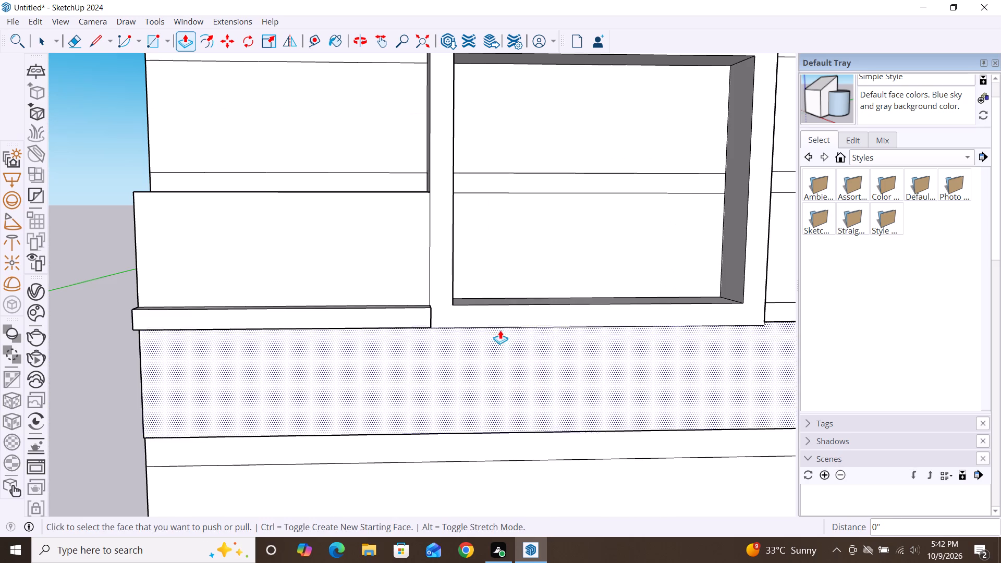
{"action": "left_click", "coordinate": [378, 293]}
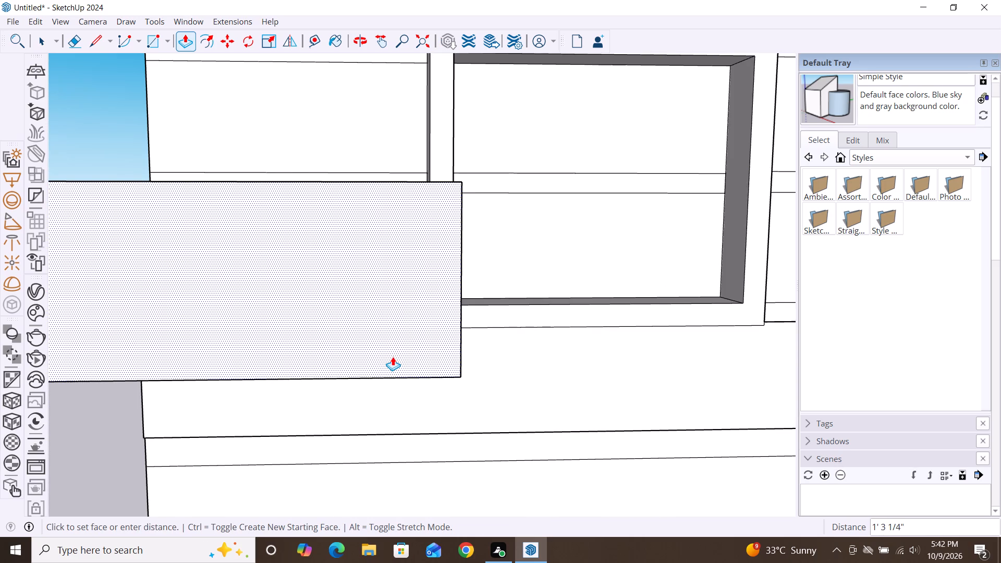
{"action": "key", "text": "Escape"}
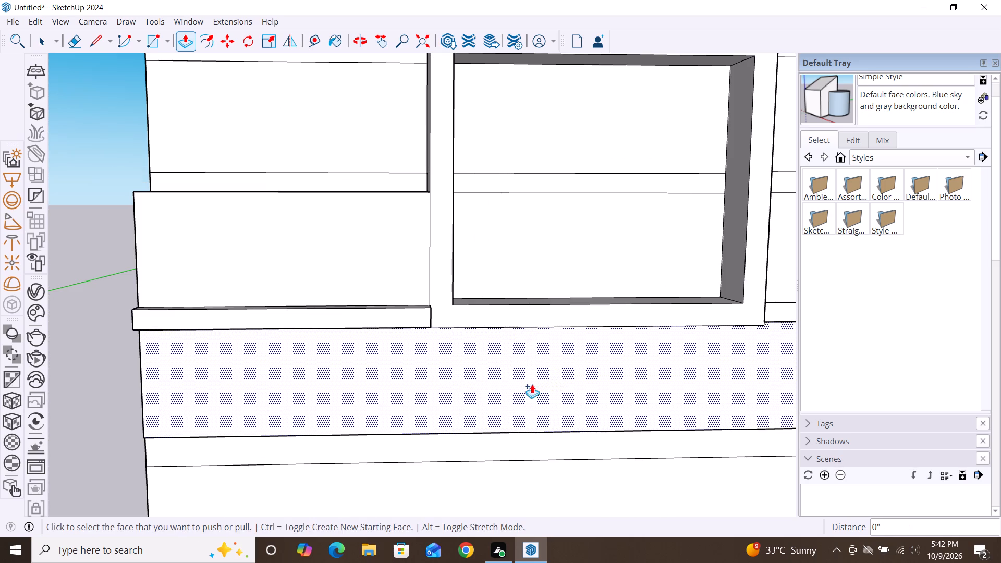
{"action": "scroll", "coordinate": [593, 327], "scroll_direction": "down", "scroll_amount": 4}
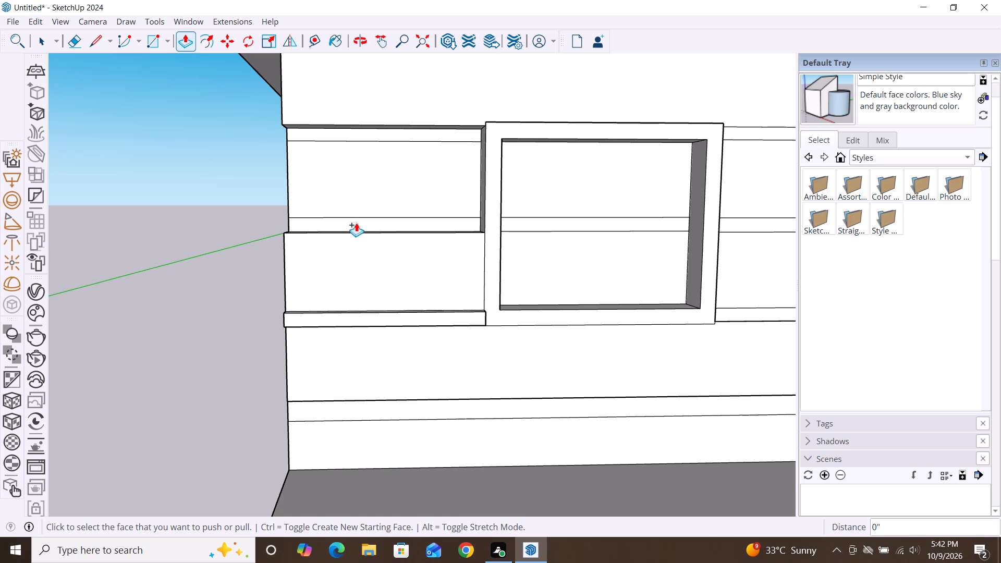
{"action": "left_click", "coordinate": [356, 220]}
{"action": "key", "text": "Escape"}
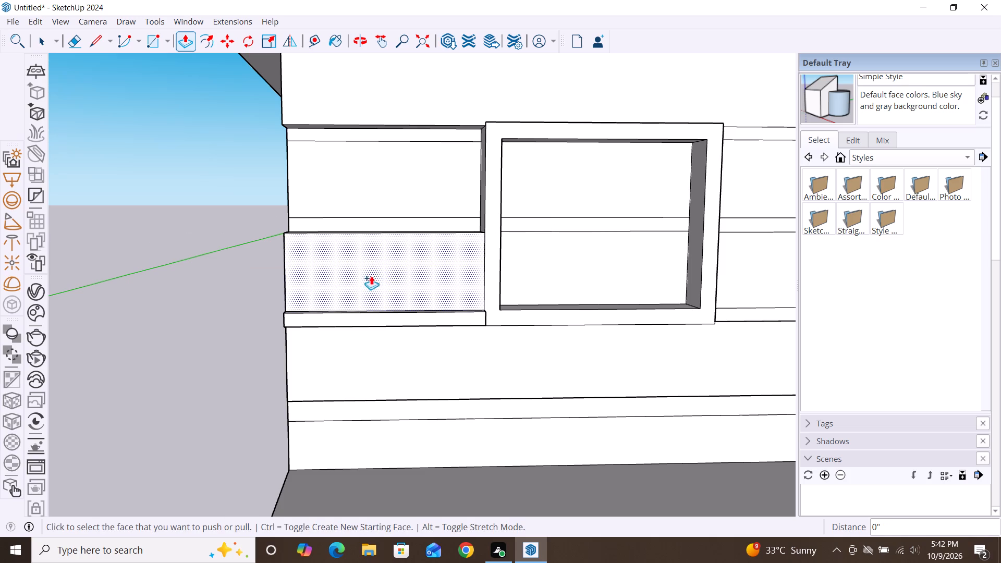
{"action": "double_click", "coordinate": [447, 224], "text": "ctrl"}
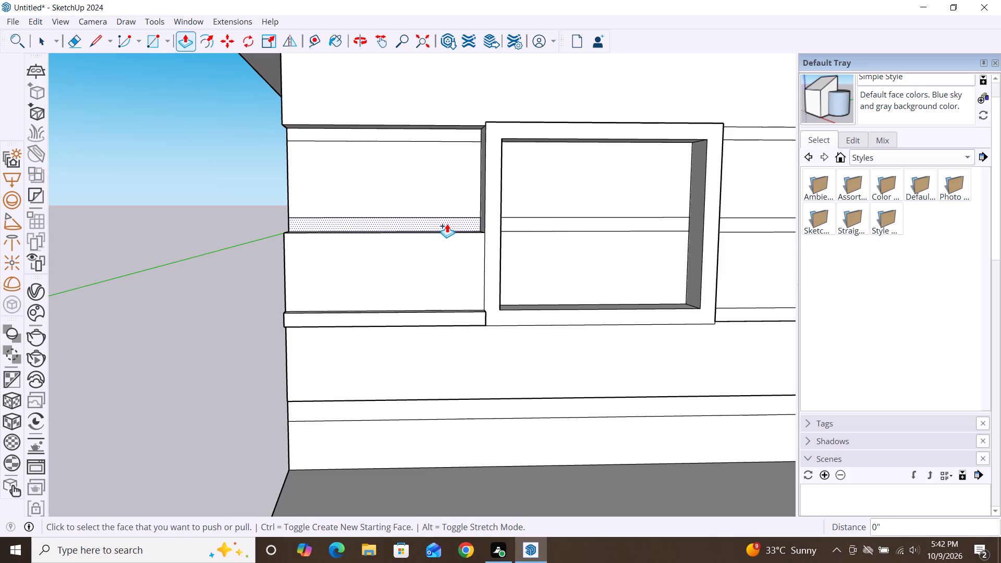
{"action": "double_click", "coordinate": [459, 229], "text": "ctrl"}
Push/Pull the upper wide slat left of the window frame outward 3 7/16" and bring the adjoining thin strips and lower wide slat flush with it.
{"action": "left_click", "coordinate": [459, 174], "text": "ctrl"}
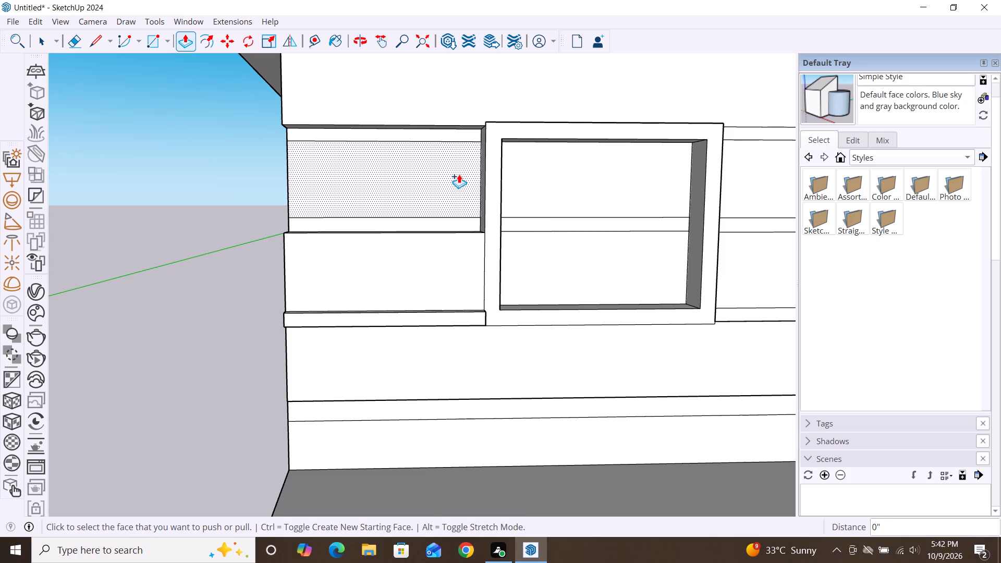
{"action": "left_click", "coordinate": [472, 316], "text": "ctrl"}
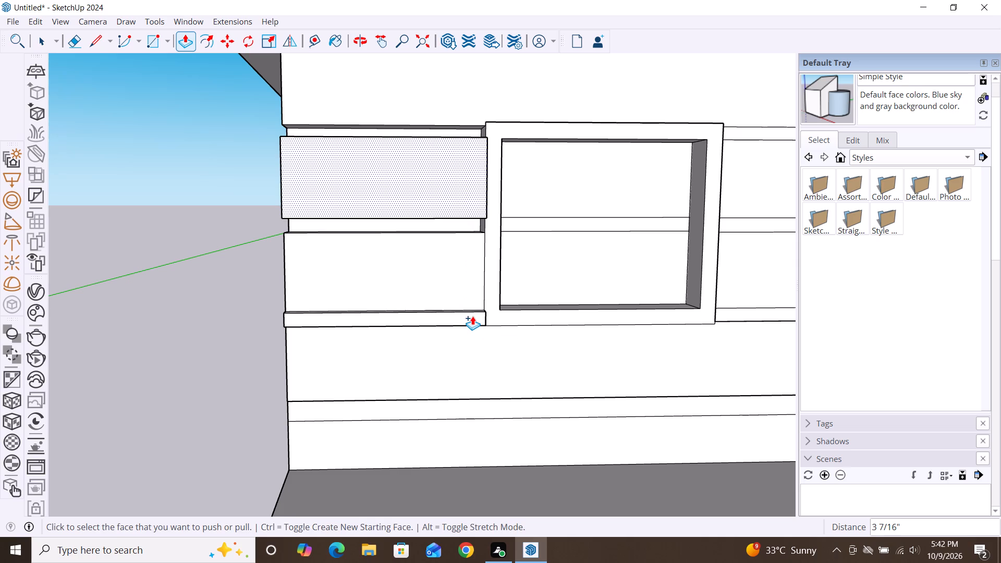
{"action": "left_click", "coordinate": [466, 228]}
{"action": "left_click", "coordinate": [449, 159]}
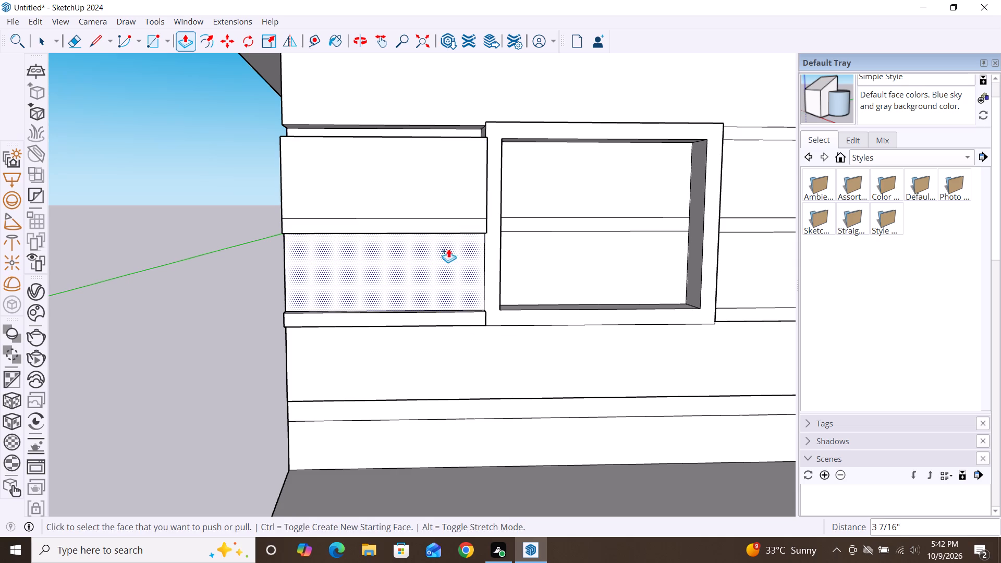
{"action": "left_click", "coordinate": [448, 260]}
{"action": "left_click", "coordinate": [471, 223]}
{"action": "scroll", "coordinate": [466, 255], "scroll_direction": "down", "scroll_amount": 3}
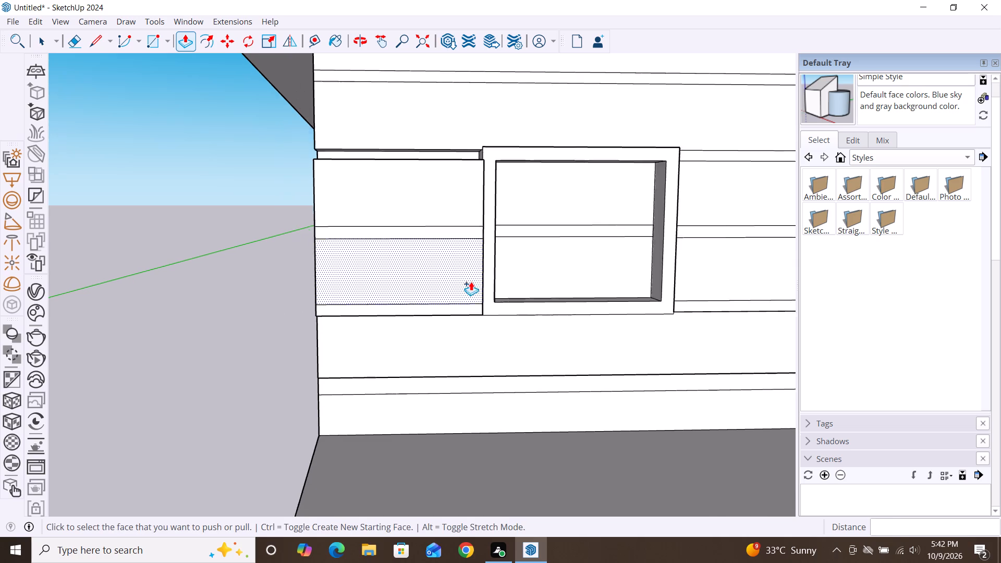
{"action": "left_click", "coordinate": [450, 166]}
{"action": "left_click", "coordinate": [462, 192]}
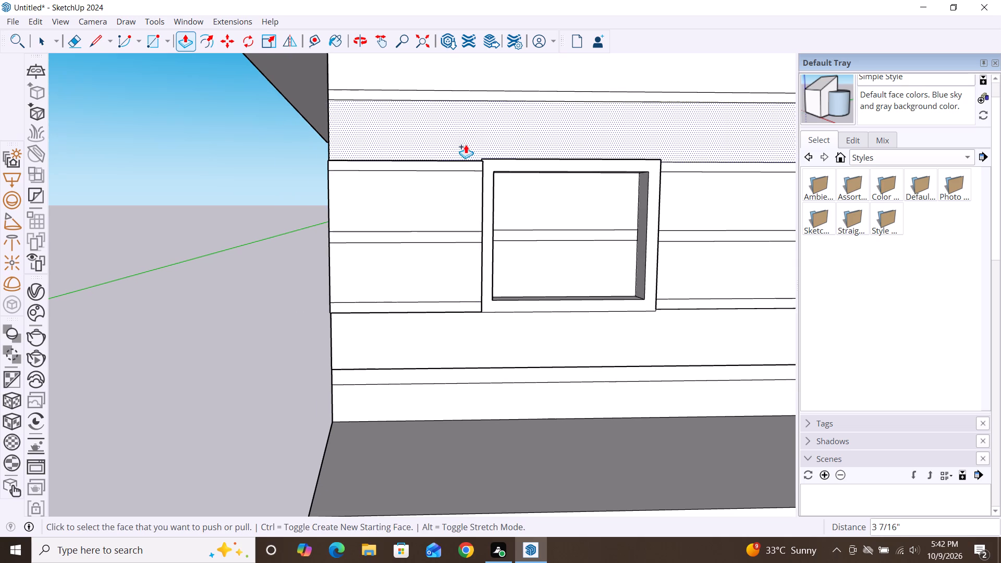
Push/Pull the full-width slat above the window frame, the thin strip above it and the top slat outward by 1 1/16".
{"action": "scroll", "coordinate": [469, 122], "scroll_direction": "down", "scroll_amount": 3}
{"action": "left_click", "coordinate": [472, 134]}
{"action": "left_click", "coordinate": [456, 176]}
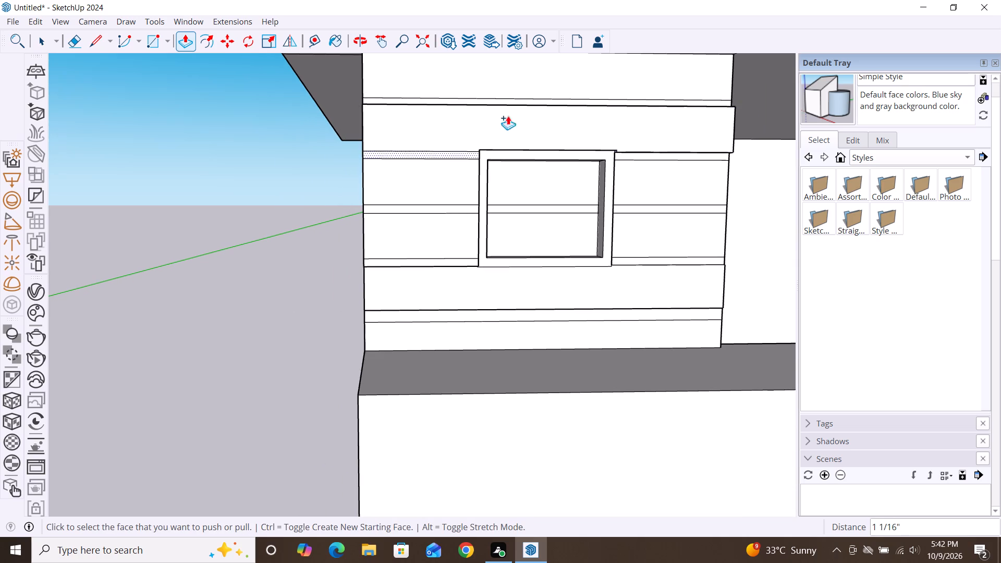
{"action": "left_click", "coordinate": [533, 102]}
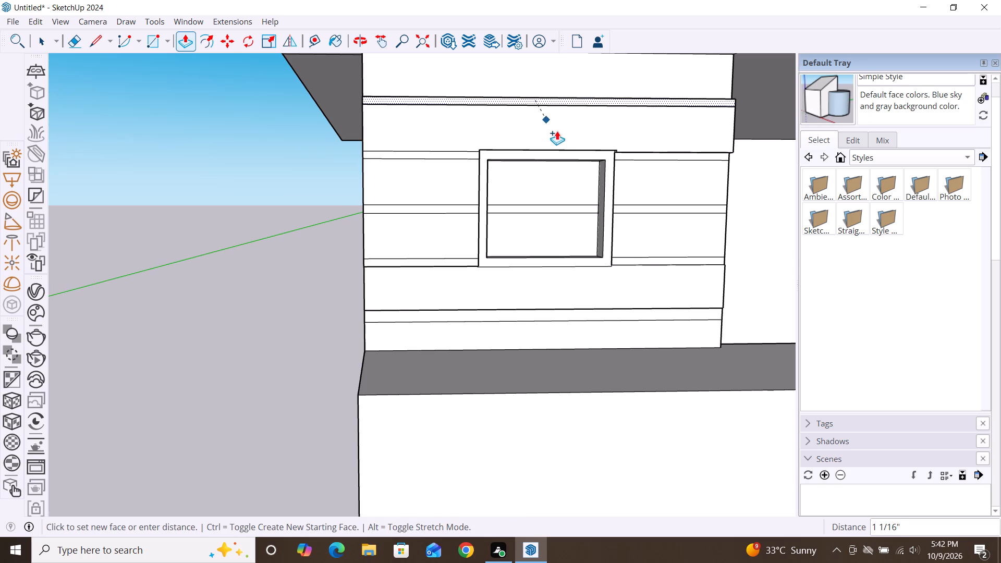
{"action": "left_click", "coordinate": [561, 134]}
{"action": "scroll", "coordinate": [495, 152], "scroll_direction": "down", "scroll_amount": 4}
{"action": "scroll", "coordinate": [467, 213], "scroll_direction": "down", "scroll_amount": 2}
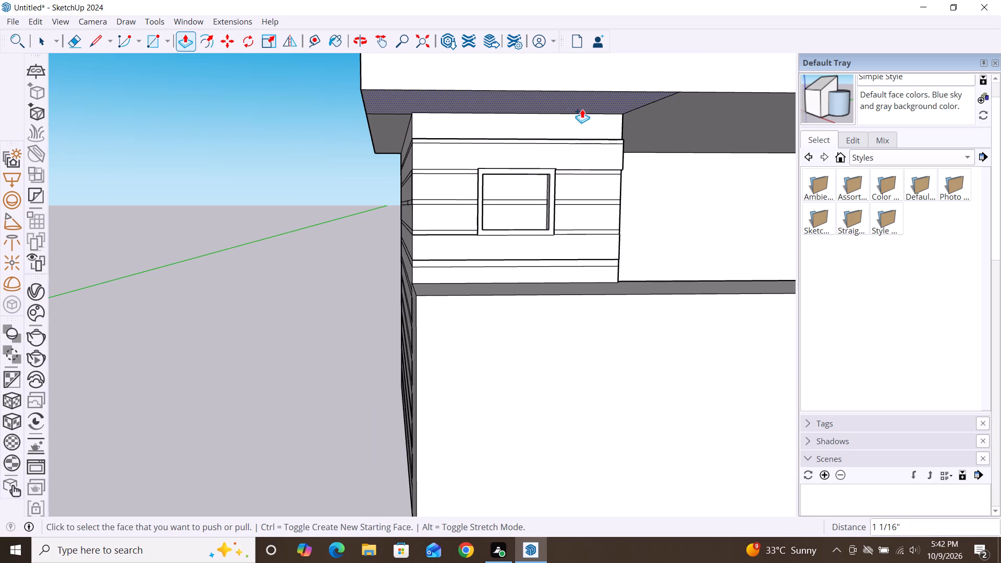
{"action": "left_click", "coordinate": [582, 120]}
{"action": "left_click", "coordinate": [604, 157]}
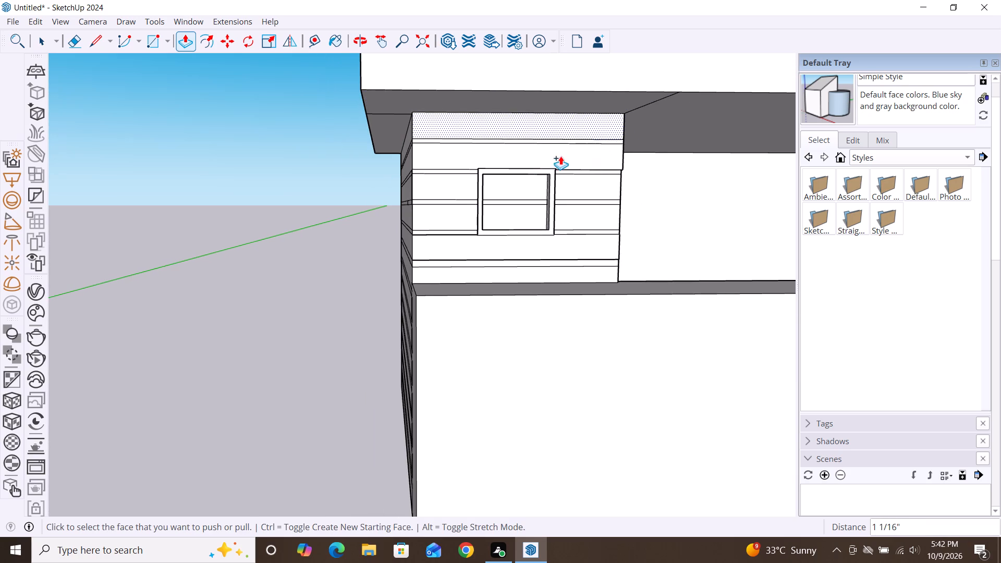
Examine the slatted window panel in the context of the whole facade.
{"action": "scroll", "coordinate": [514, 140], "scroll_direction": "down", "scroll_amount": 3}
{"action": "scroll", "coordinate": [404, 140], "scroll_direction": "down", "scroll_amount": 3}
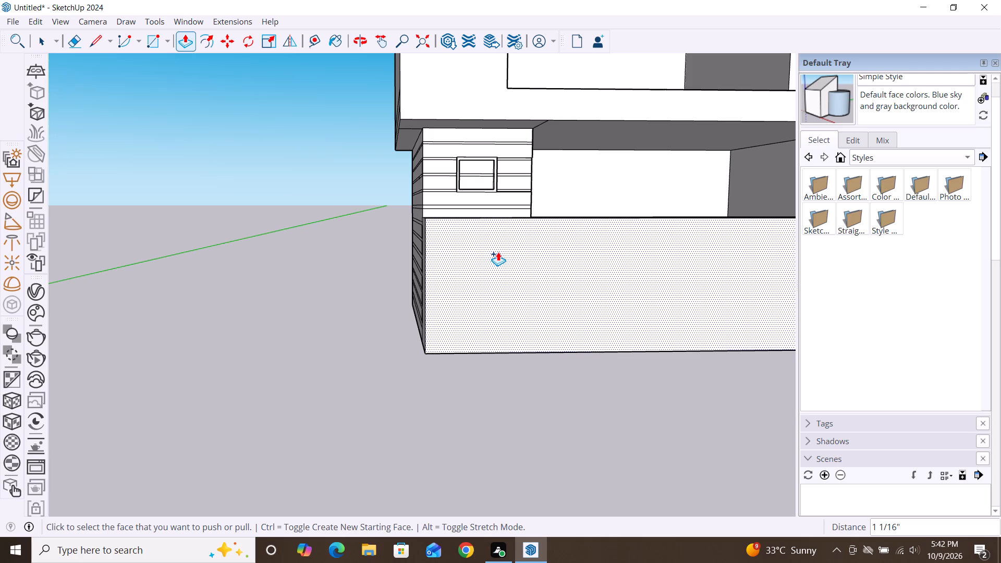
{"action": "scroll", "coordinate": [358, 295], "scroll_direction": "down", "scroll_amount": 2}
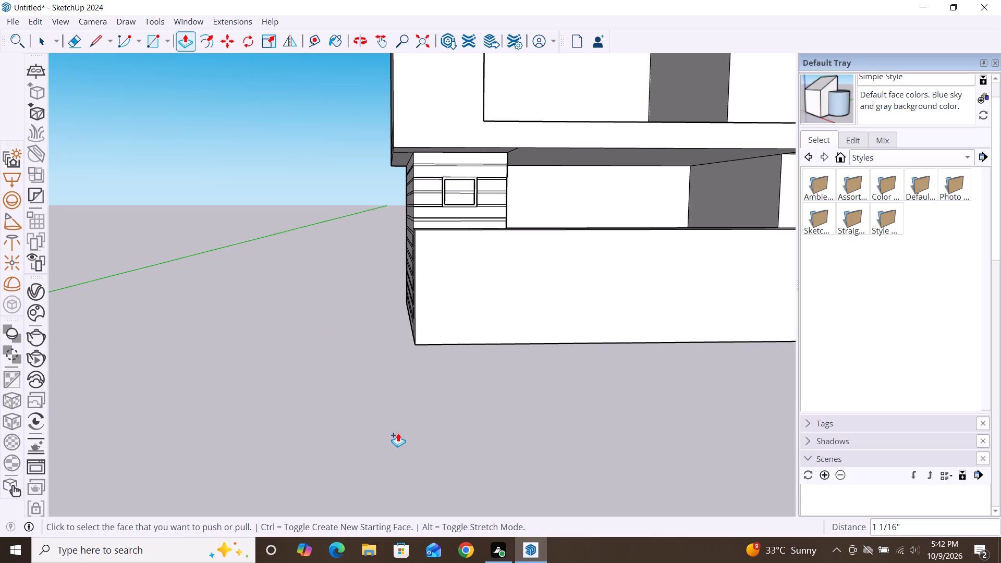
{"action": "key", "text": "space"}
{"action": "key", "text": "space"}
{"action": "key", "text": "space"}
{"action": "key", "text": "space"}
{"action": "scroll", "coordinate": [345, 365], "scroll_direction": "down", "scroll_amount": 7}
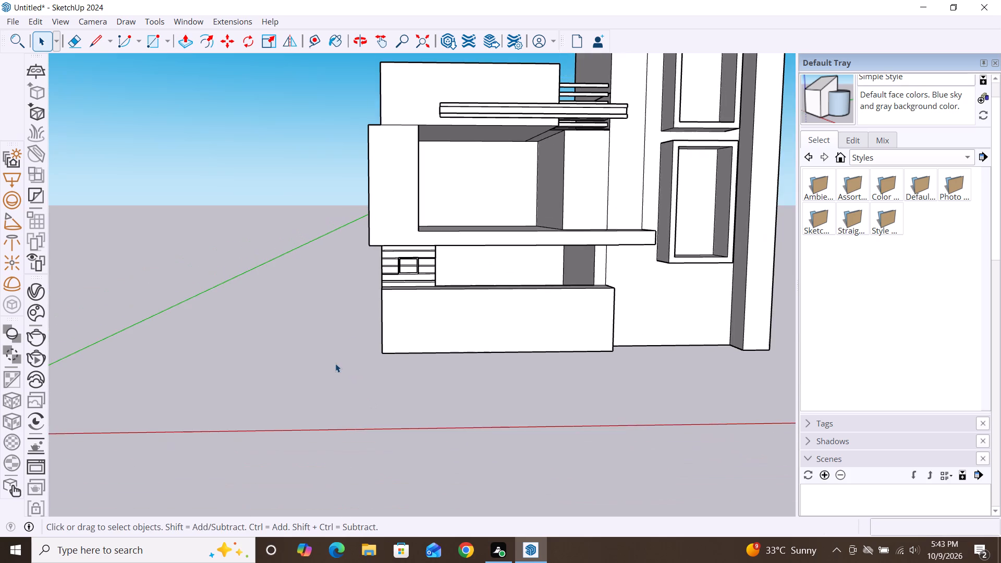
{"action": "scroll", "coordinate": [410, 373], "scroll_direction": "down", "scroll_amount": 5}
{"action": "scroll", "coordinate": [434, 296], "scroll_direction": "up", "scroll_amount": 4}
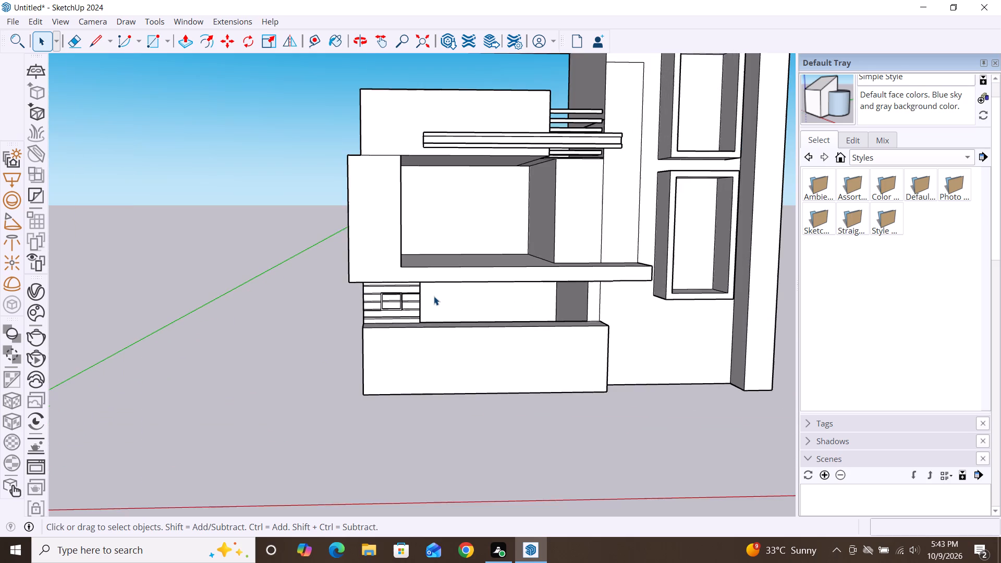
{"action": "scroll", "coordinate": [416, 300], "scroll_direction": "up", "scroll_amount": 8}
{"action": "scroll", "coordinate": [381, 309], "scroll_direction": "down", "scroll_amount": 4}
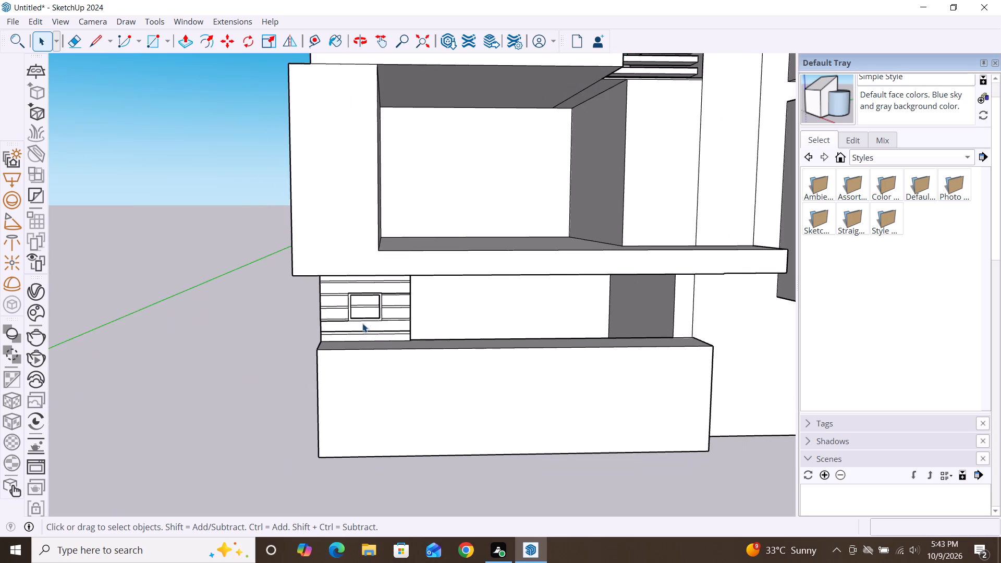
{"action": "scroll", "coordinate": [439, 348], "scroll_direction": "down", "scroll_amount": 6}
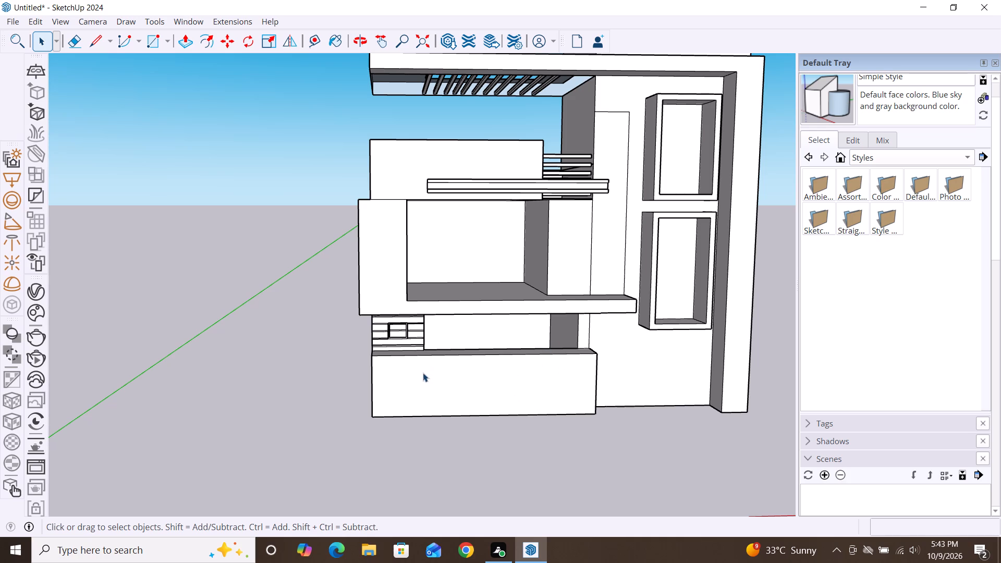
{"action": "scroll", "coordinate": [399, 329], "scroll_direction": "up", "scroll_amount": 16}
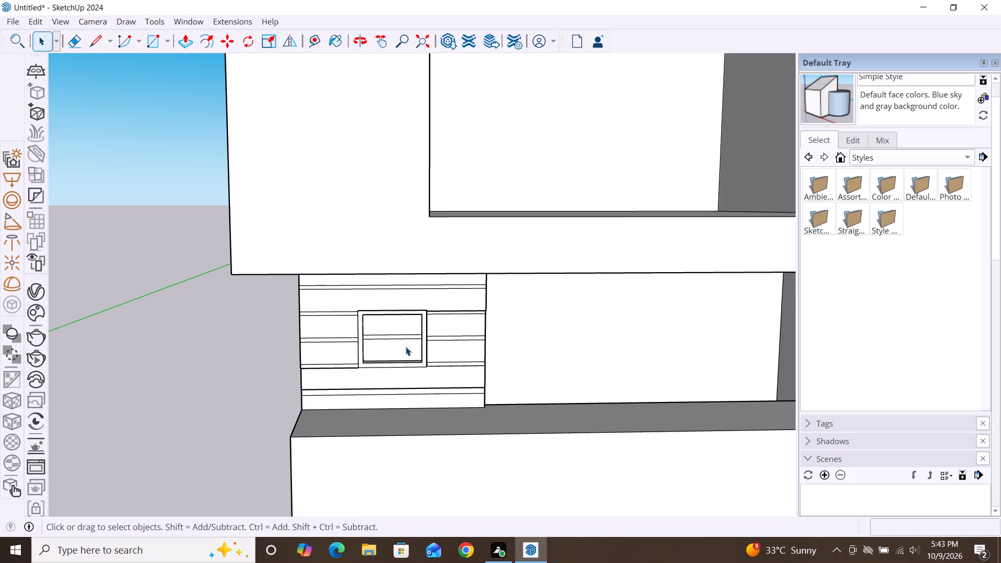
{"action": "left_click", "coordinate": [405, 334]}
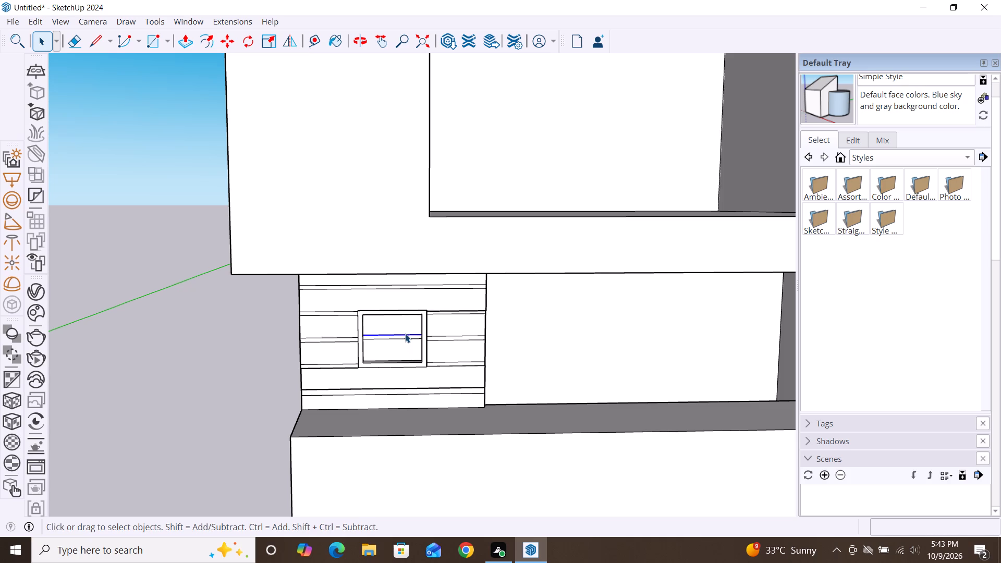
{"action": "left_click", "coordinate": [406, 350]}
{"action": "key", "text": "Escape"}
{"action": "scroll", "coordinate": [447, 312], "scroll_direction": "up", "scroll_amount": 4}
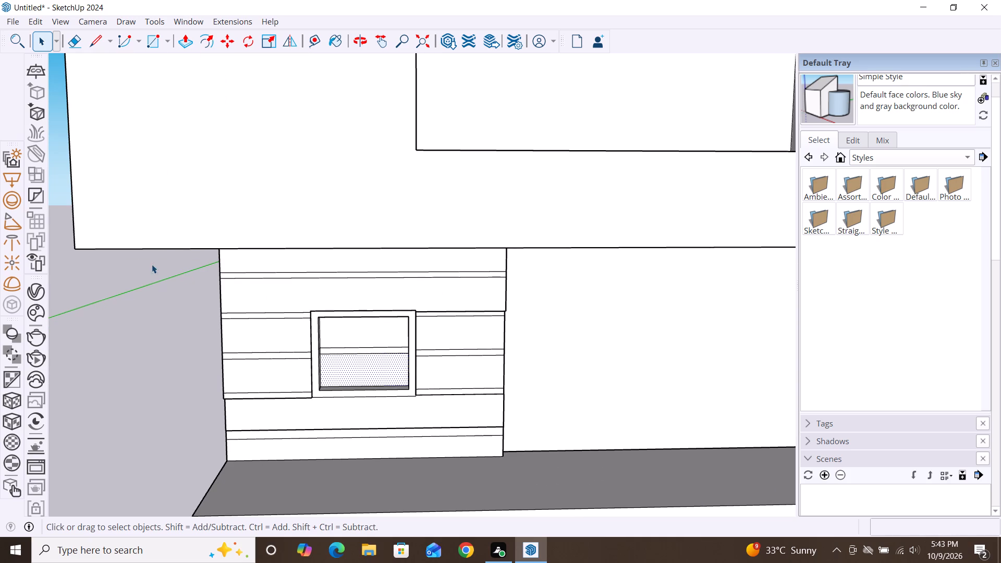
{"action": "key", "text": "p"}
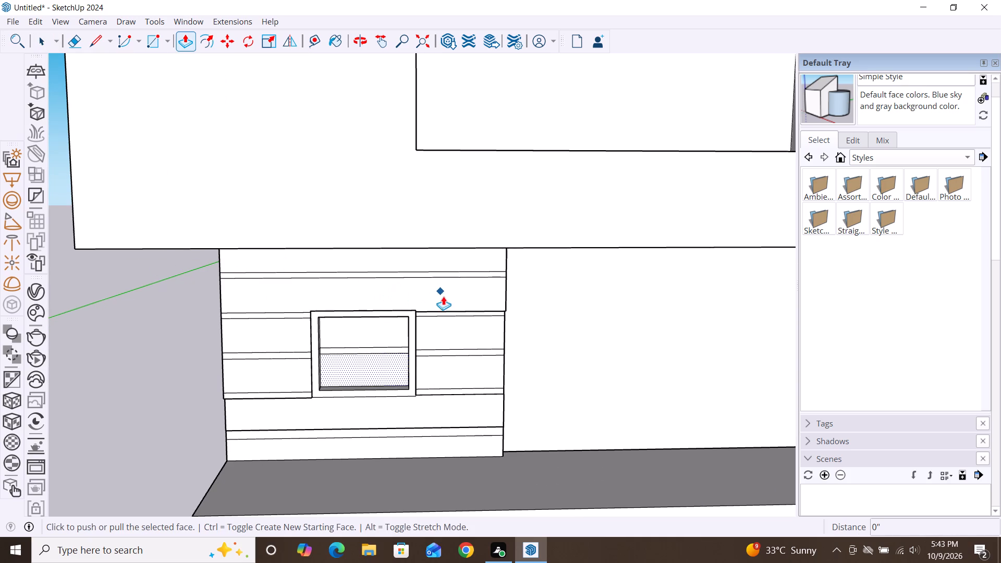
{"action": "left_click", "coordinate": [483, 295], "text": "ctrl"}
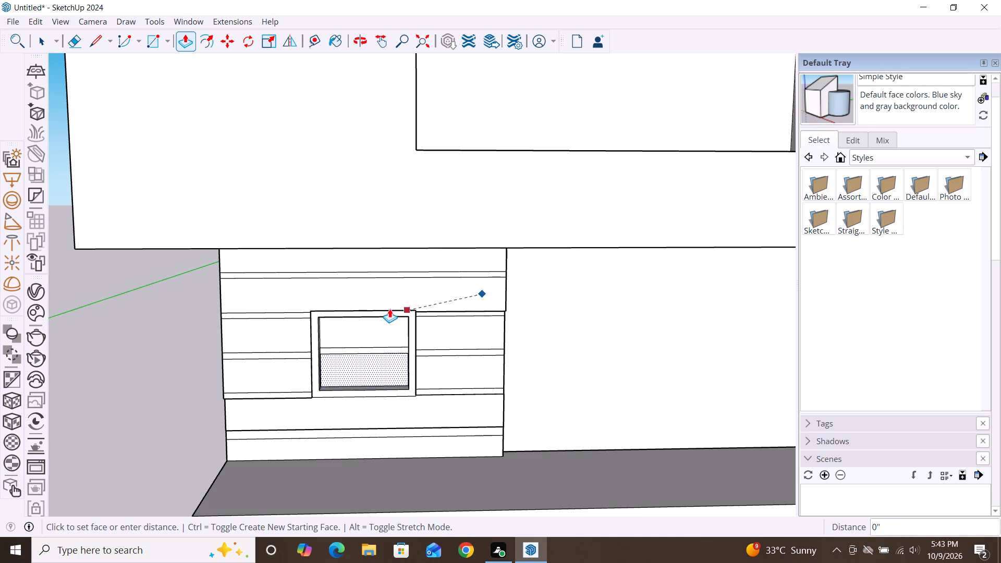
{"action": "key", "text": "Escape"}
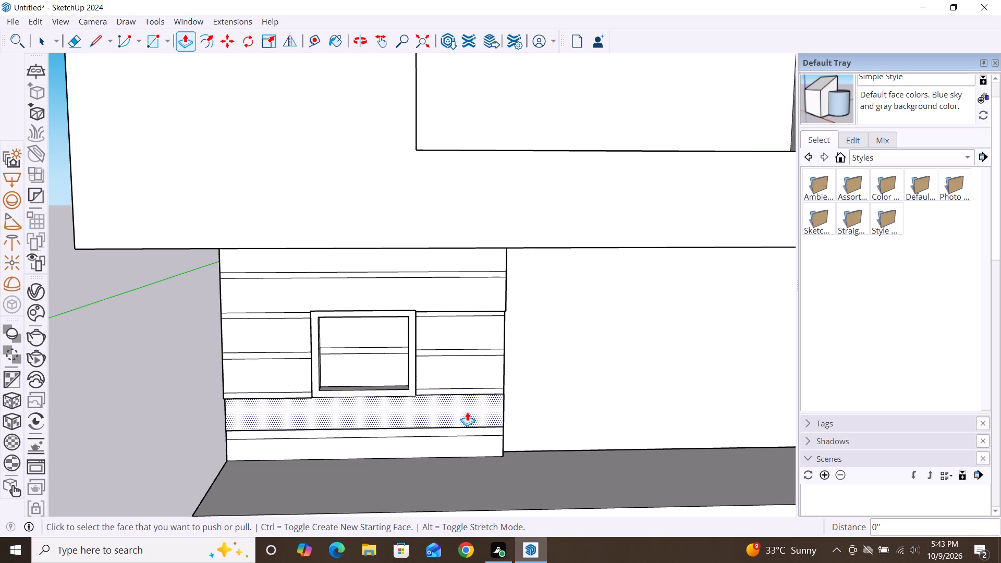
Push/Pull the upper and lower wide slats right of the window frame by 3/16" each.
{"action": "left_click", "coordinate": [480, 328], "text": "shift"}
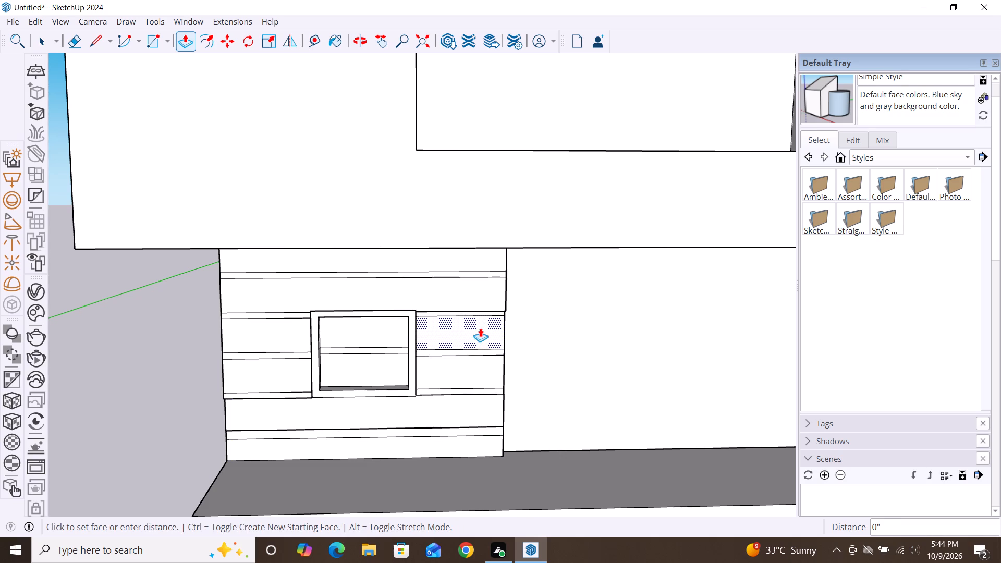
{"action": "left_click", "coordinate": [462, 367], "text": "shift"}
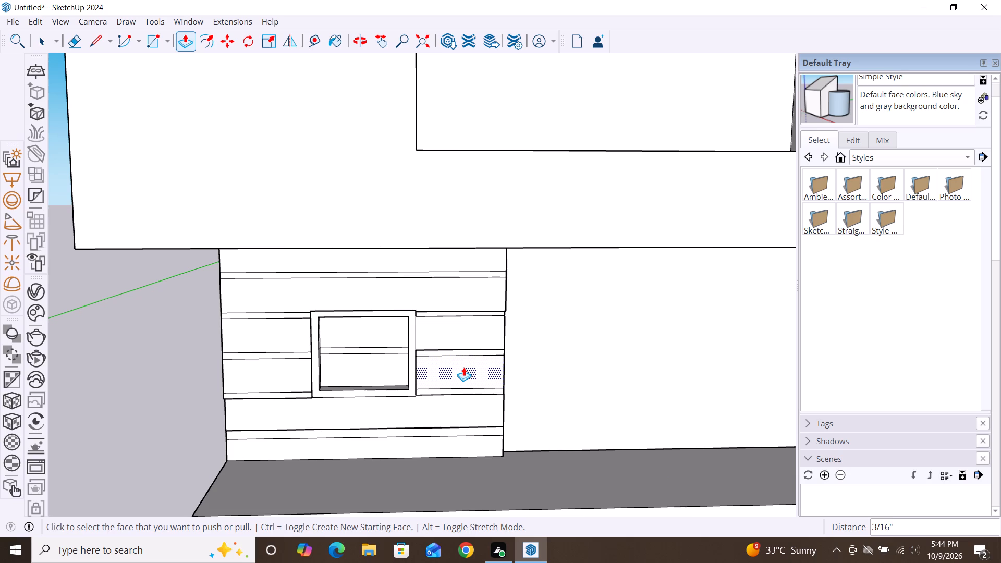
{"action": "left_click", "coordinate": [470, 327], "text": "shift"}
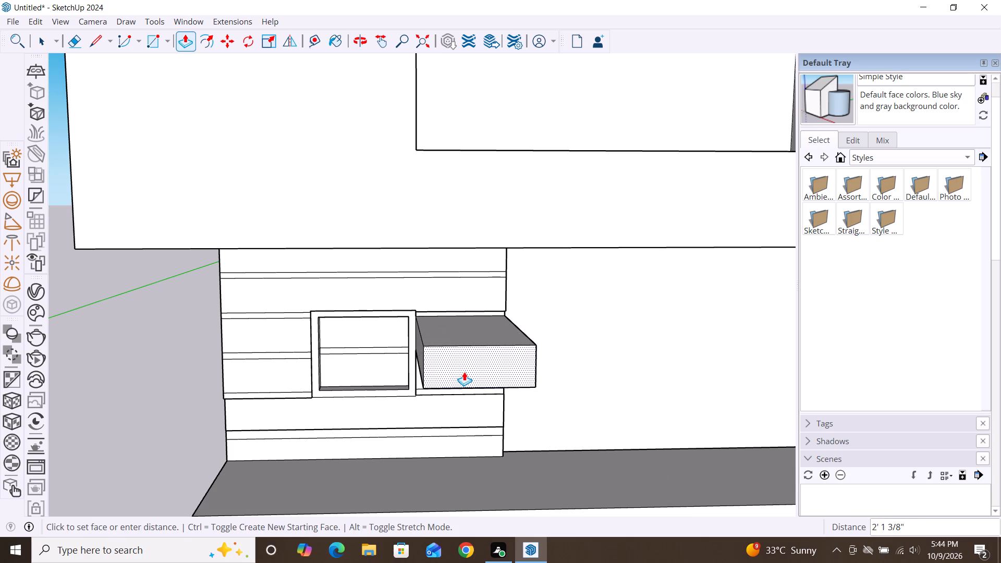
{"action": "key", "text": "Escape"}
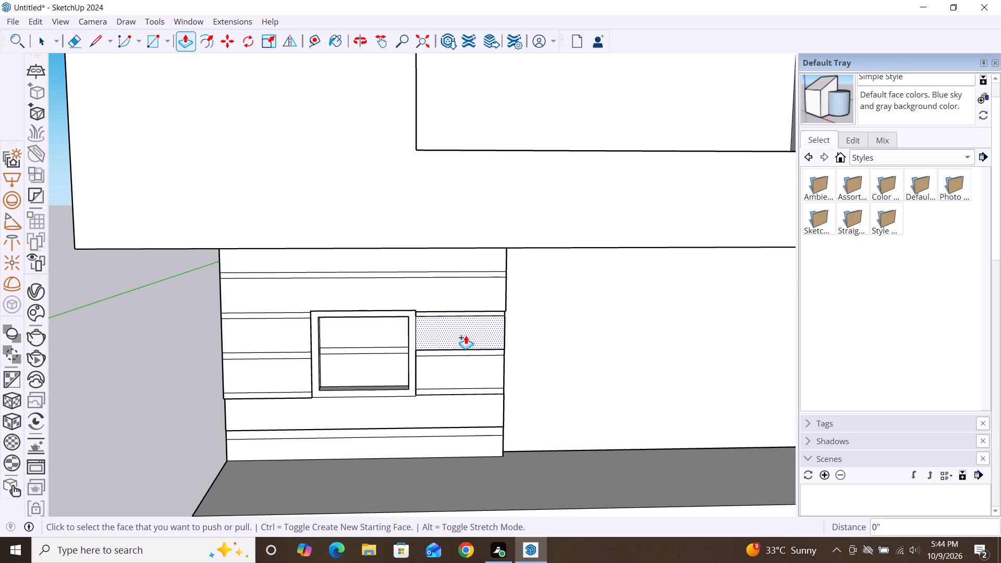
{"action": "left_click", "coordinate": [466, 335], "text": "alt+shift"}
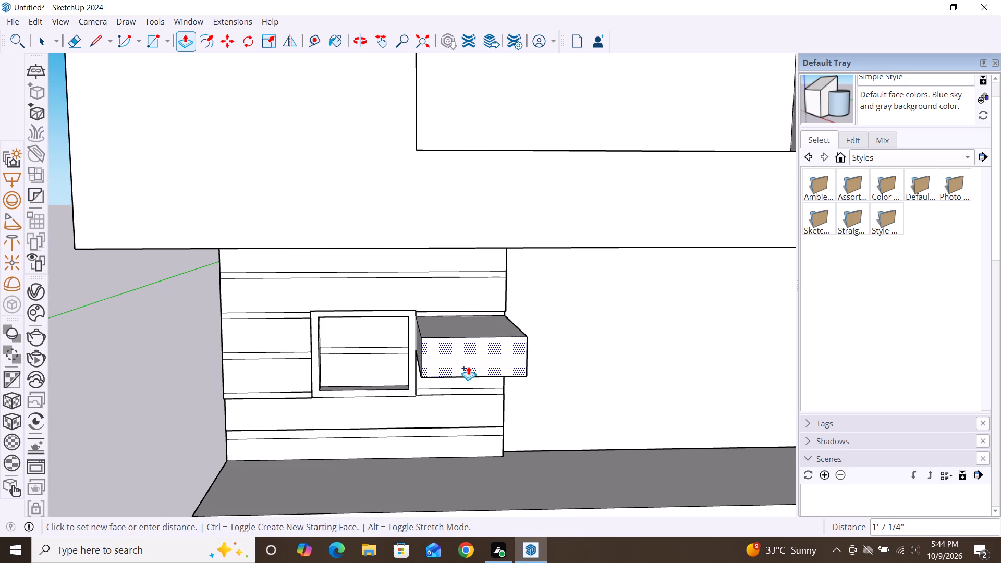
{"action": "key", "text": "Escape"}
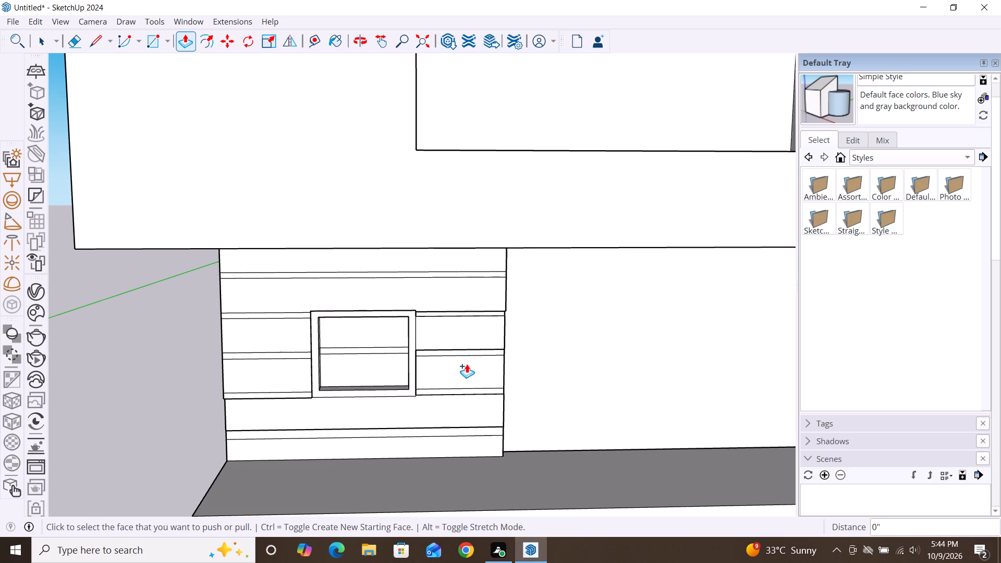
{"action": "left_click", "coordinate": [467, 370], "text": "alt"}
{"action": "left_click", "coordinate": [478, 333], "text": "alt"}
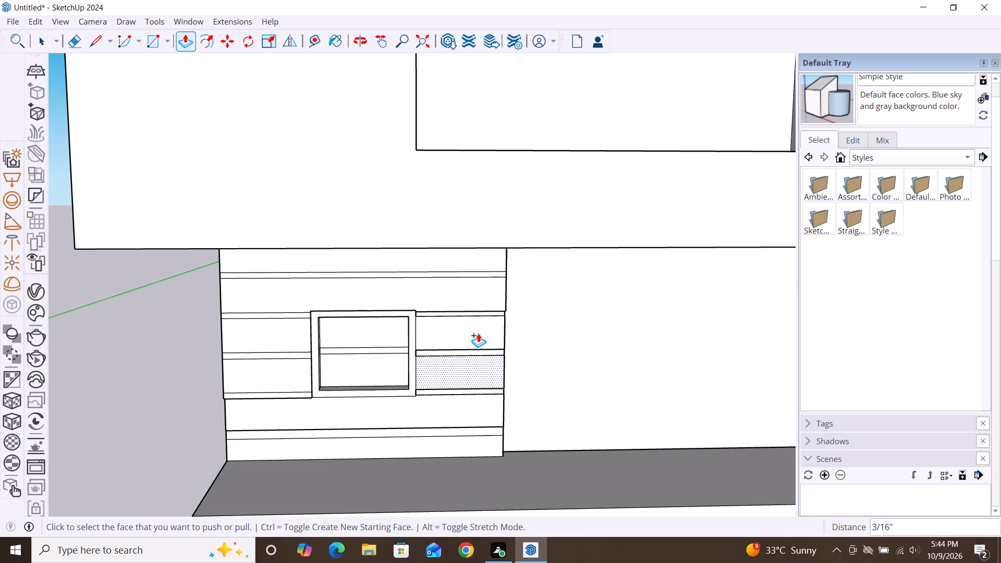
{"action": "left_click", "coordinate": [477, 401], "text": "alt"}
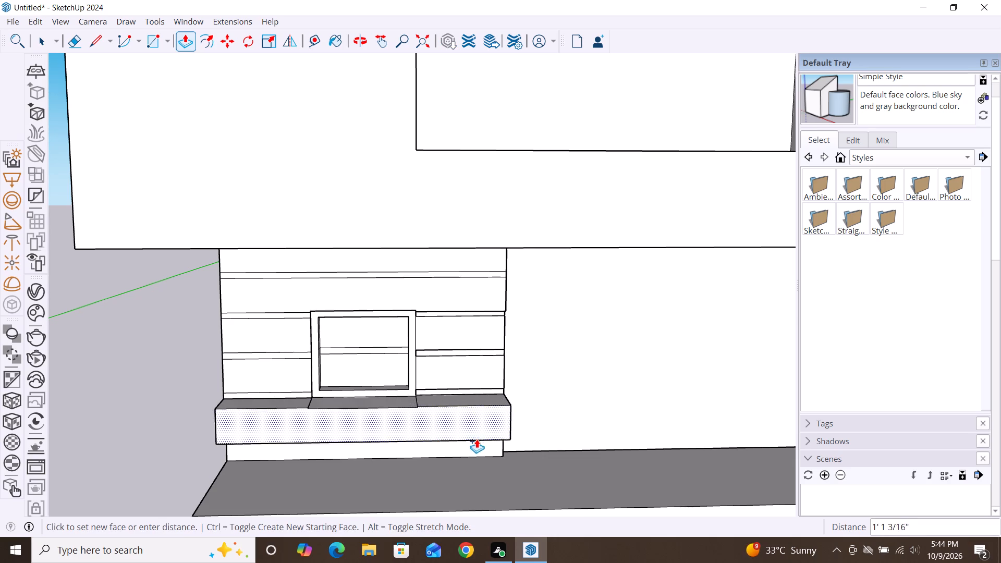
{"action": "key", "text": "Escape"}
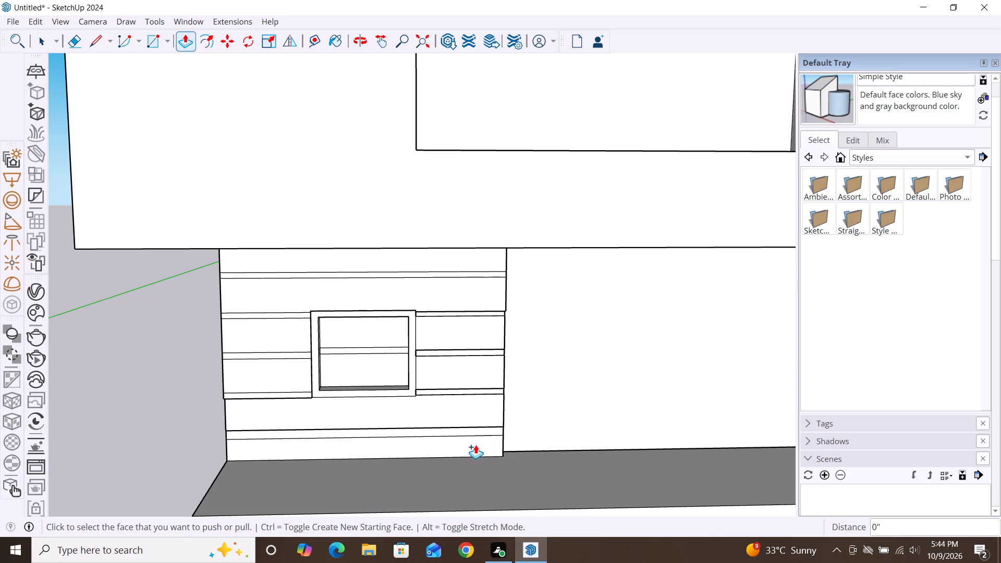
{"action": "key", "text": "space"}
Erase the two horizontal edges crossing the pane inside the lower-floor window frame.
{"action": "scroll", "coordinate": [361, 305], "scroll_direction": "down", "scroll_amount": 3}
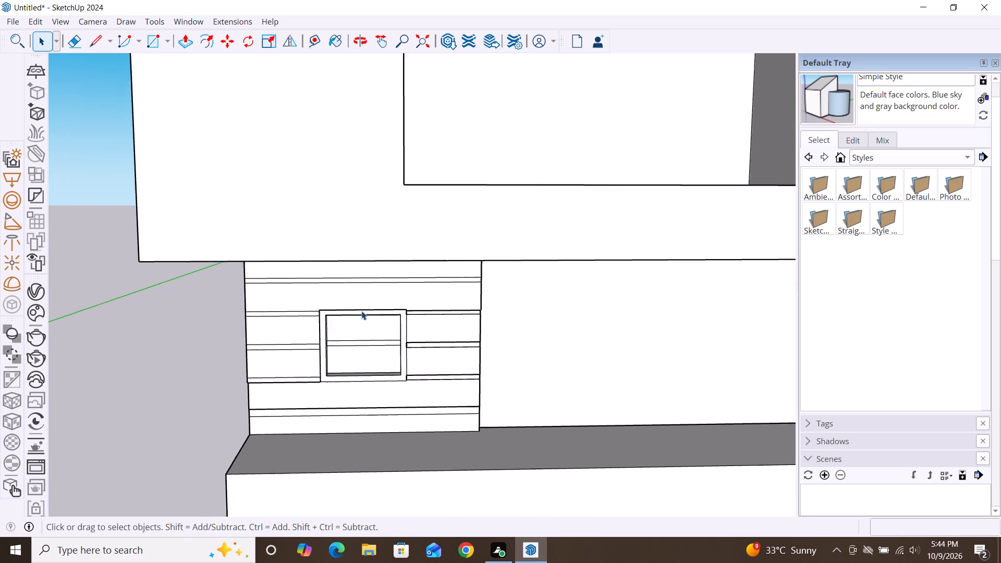
{"action": "scroll", "coordinate": [361, 311], "scroll_direction": "down", "scroll_amount": 1}
{"action": "scroll", "coordinate": [290, 380], "scroll_direction": "down", "scroll_amount": 4}
{"action": "scroll", "coordinate": [242, 401], "scroll_direction": "down", "scroll_amount": 3}
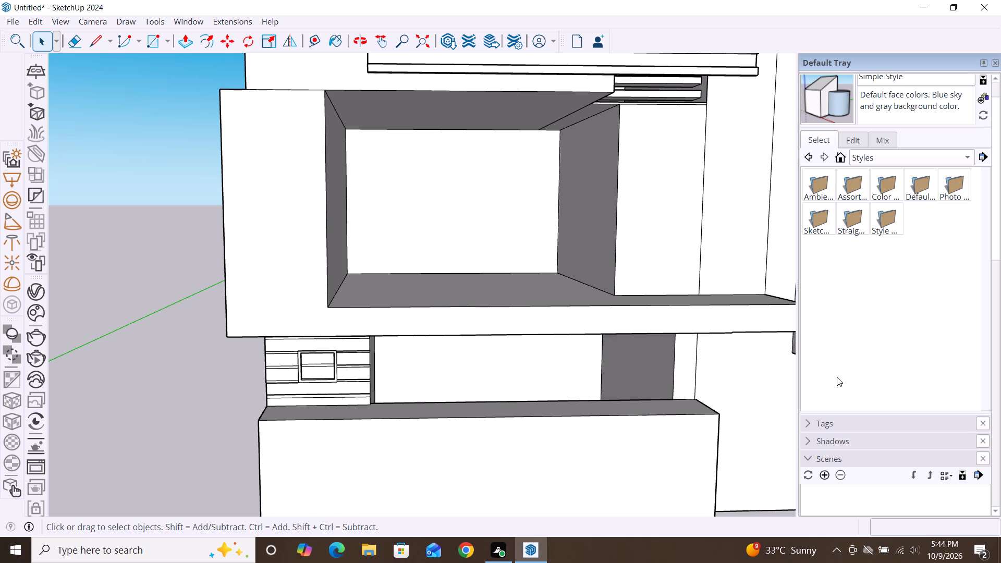
{"action": "left_click", "coordinate": [166, 296]}
{"action": "double_click", "coordinate": [163, 296]}
{"action": "scroll", "coordinate": [292, 335], "scroll_direction": "down", "scroll_amount": 6}
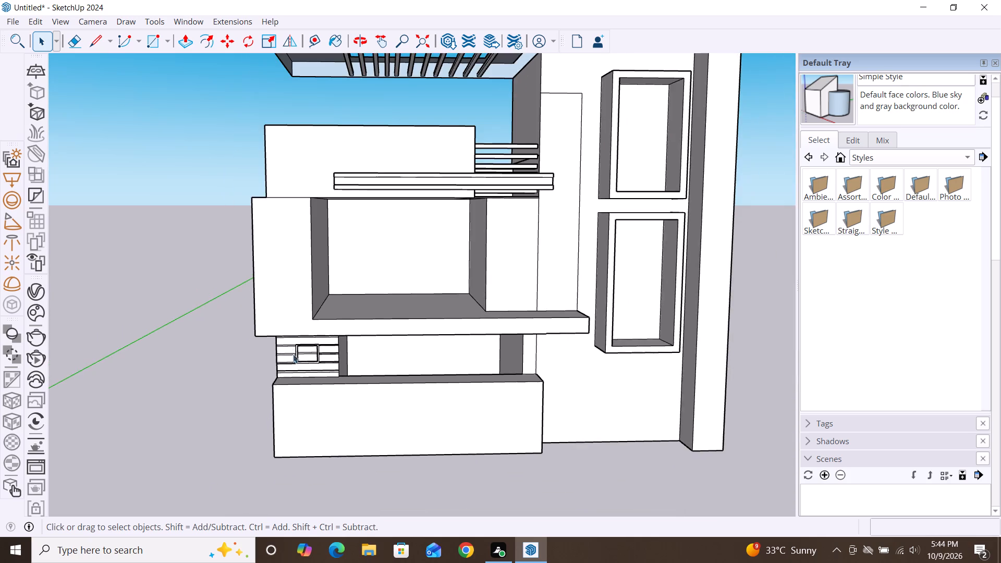
{"action": "scroll", "coordinate": [294, 358], "scroll_direction": "up", "scroll_amount": 16}
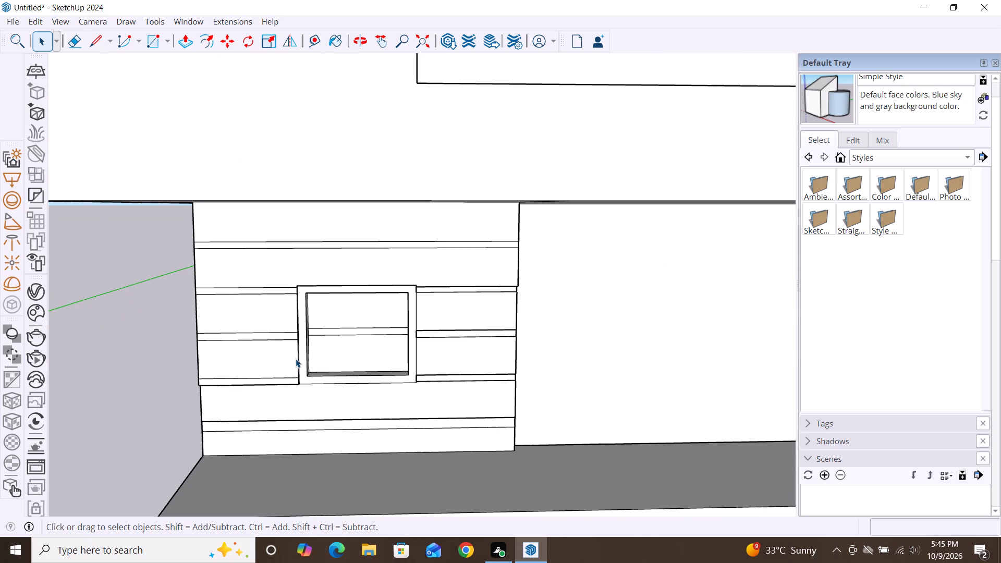
{"action": "key", "text": "e"}
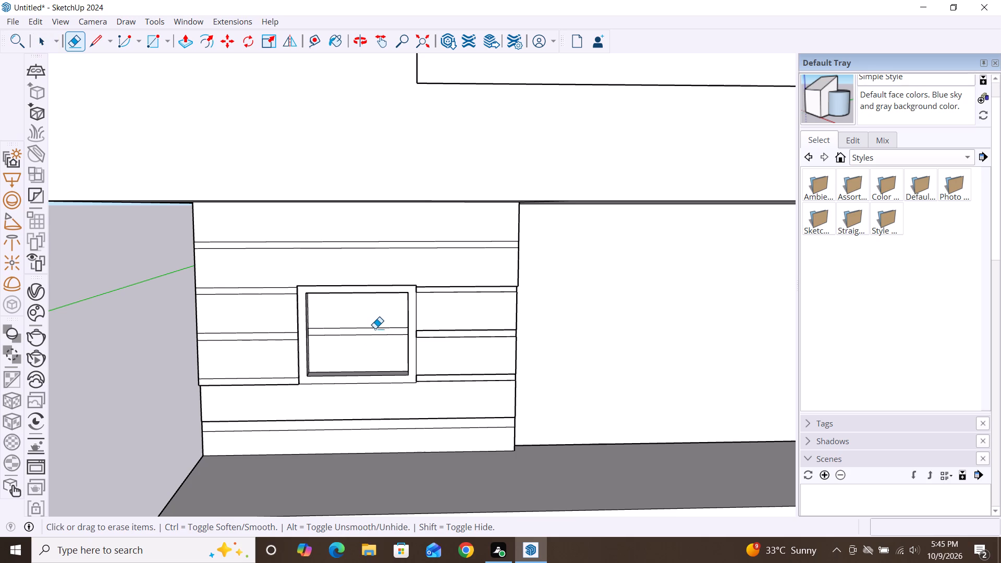
{"action": "left_click", "coordinate": [377, 327]}
{"action": "left_click", "coordinate": [380, 335]}
{"action": "key", "text": "space"}
Examine the cleaned-up window panel in the context of the whole facade.
{"action": "scroll", "coordinate": [291, 302], "scroll_direction": "down", "scroll_amount": 7}
{"action": "scroll", "coordinate": [311, 349], "scroll_direction": "down", "scroll_amount": 2}
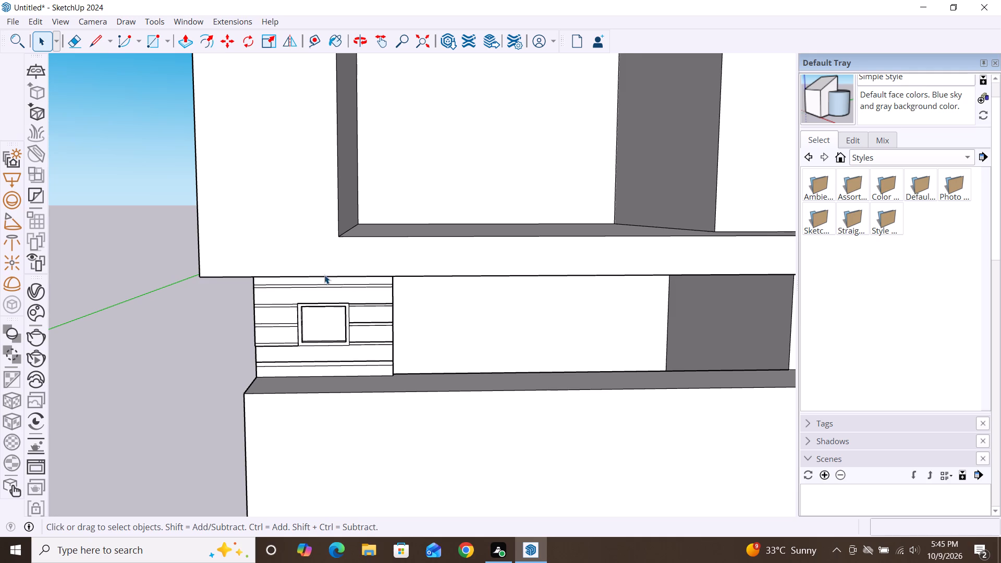
{"action": "scroll", "coordinate": [283, 277], "scroll_direction": "down", "scroll_amount": 3}
{"action": "scroll", "coordinate": [209, 252], "scroll_direction": "down", "scroll_amount": 3}
{"action": "scroll", "coordinate": [158, 254], "scroll_direction": "down", "scroll_amount": 4}
{"action": "scroll", "coordinate": [226, 297], "scroll_direction": "down", "scroll_amount": 2}
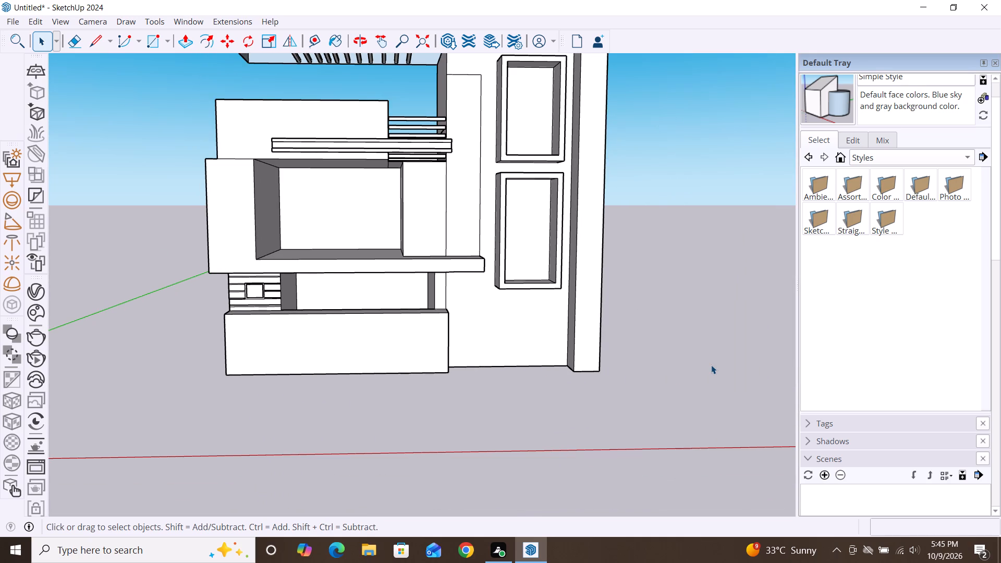
{"action": "scroll", "coordinate": [711, 365], "scroll_direction": "down", "scroll_amount": 5}
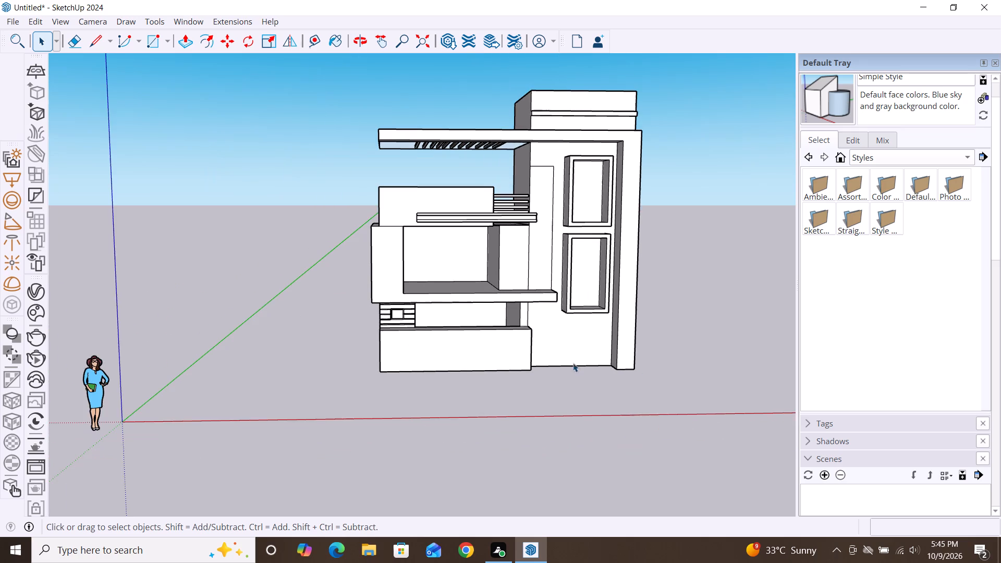
{"action": "scroll", "coordinate": [290, 280], "scroll_direction": "down", "scroll_amount": 2}
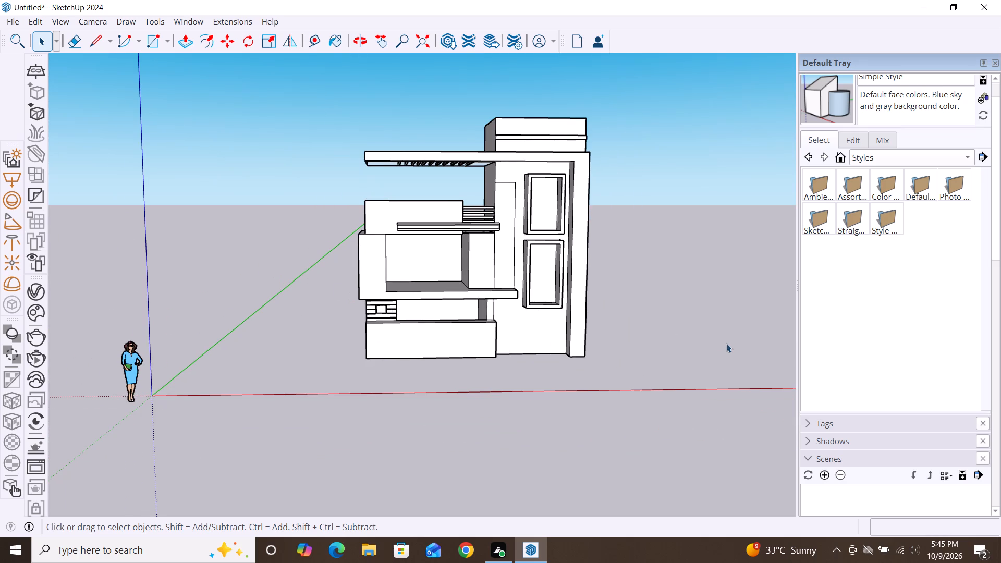
{"action": "scroll", "coordinate": [620, 314], "scroll_direction": "up", "scroll_amount": 4}
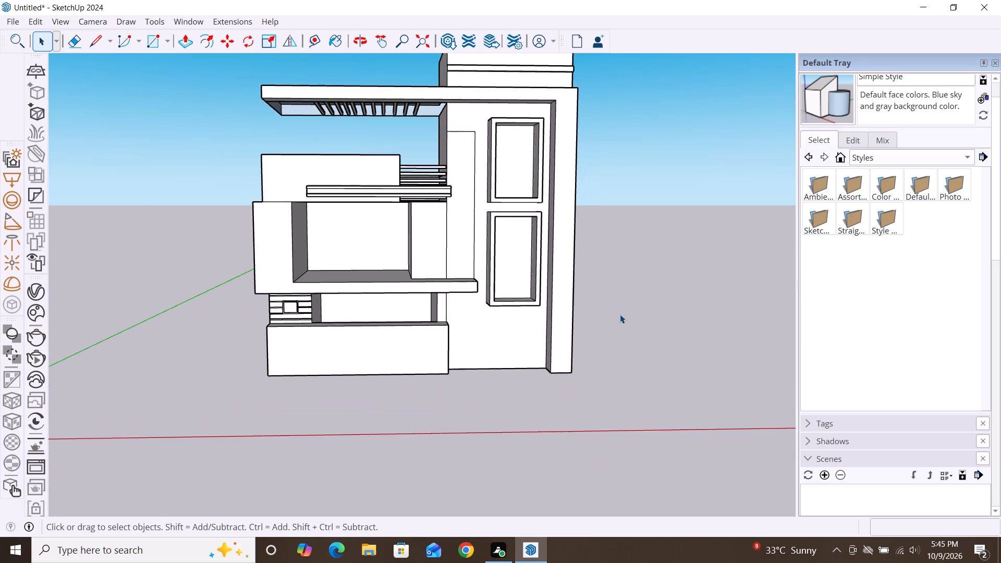
{"action": "scroll", "coordinate": [620, 314], "scroll_direction": "down", "scroll_amount": 2}
Browse the Colors-Named material swatches.
{"action": "scroll", "coordinate": [869, 442], "scroll_direction": "down", "scroll_amount": 3}
{"action": "scroll", "coordinate": [885, 395], "scroll_direction": "down", "scroll_amount": 8}
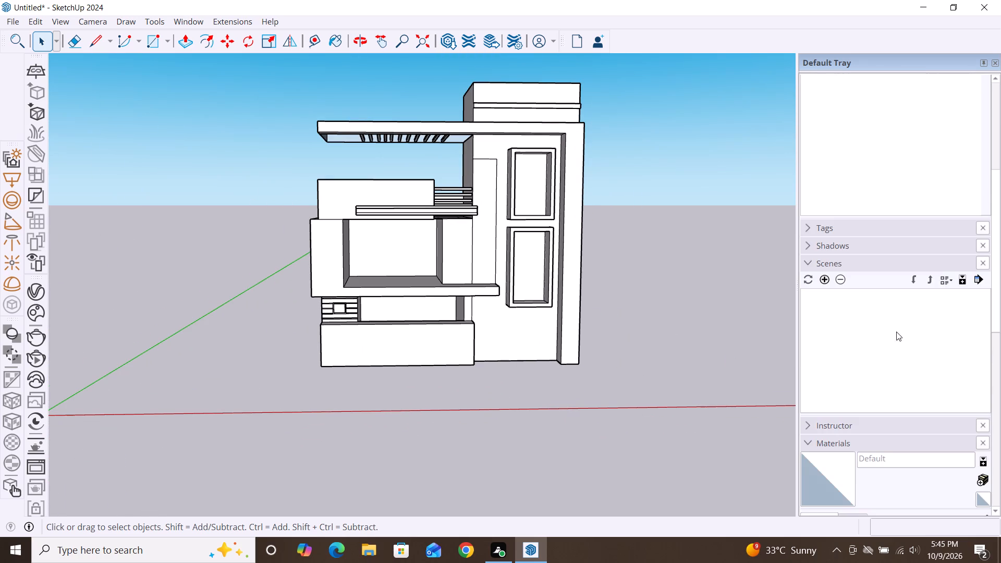
{"action": "scroll", "coordinate": [874, 365], "scroll_direction": "down", "scroll_amount": 5}
{"action": "scroll", "coordinate": [900, 443], "scroll_direction": "down", "scroll_amount": 9}
{"action": "scroll", "coordinate": [896, 353], "scroll_direction": "down", "scroll_amount": 2}
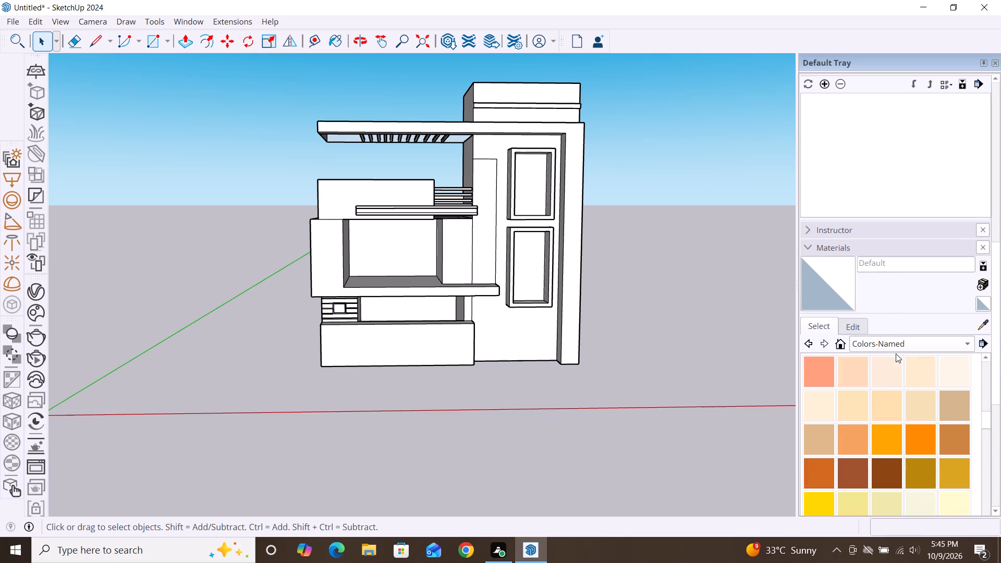
{"action": "scroll", "coordinate": [896, 353], "scroll_direction": "down", "scroll_amount": 3}
{"action": "scroll", "coordinate": [878, 251], "scroll_direction": "down", "scroll_amount": 3}
{"action": "scroll", "coordinate": [882, 207], "scroll_direction": "down", "scroll_amount": 2}
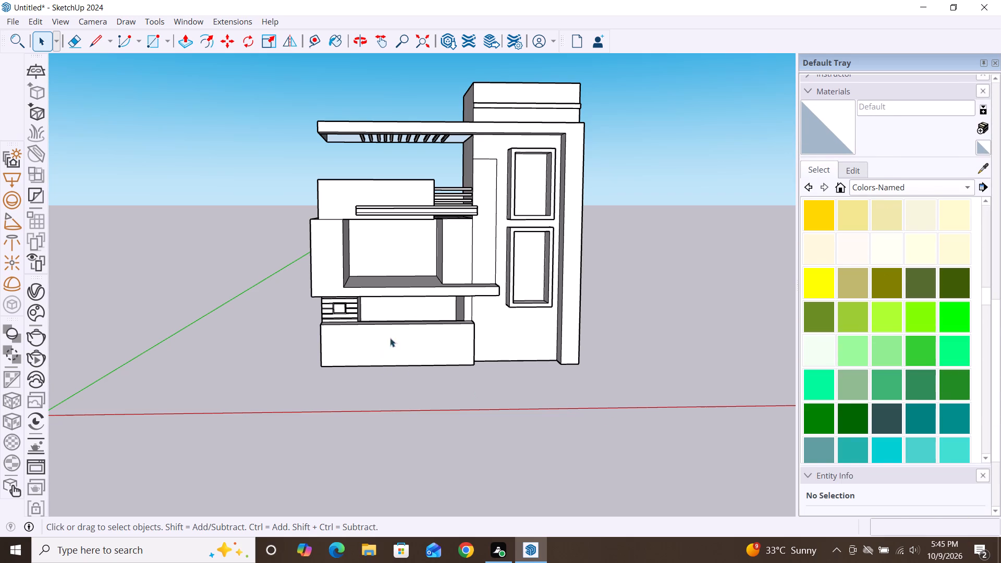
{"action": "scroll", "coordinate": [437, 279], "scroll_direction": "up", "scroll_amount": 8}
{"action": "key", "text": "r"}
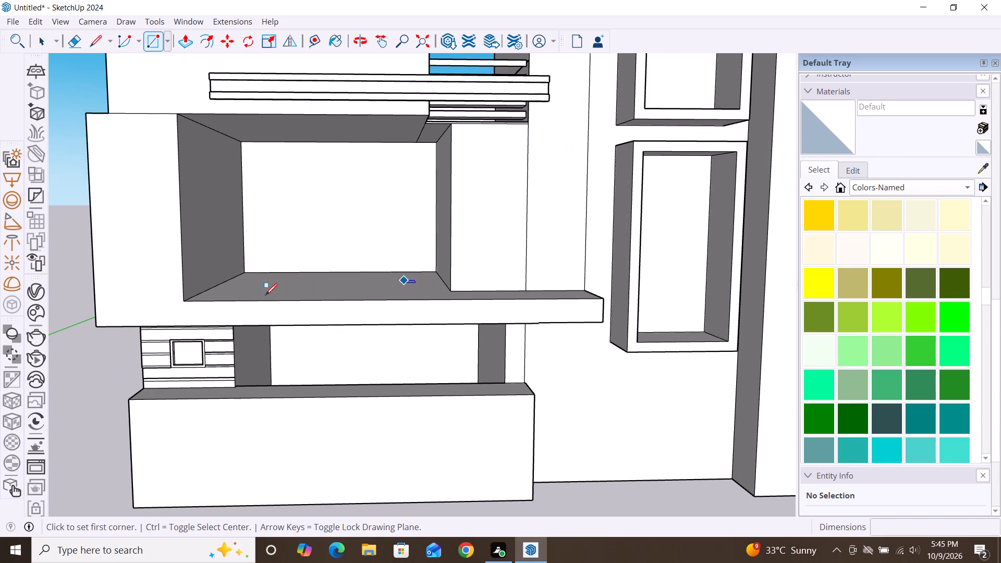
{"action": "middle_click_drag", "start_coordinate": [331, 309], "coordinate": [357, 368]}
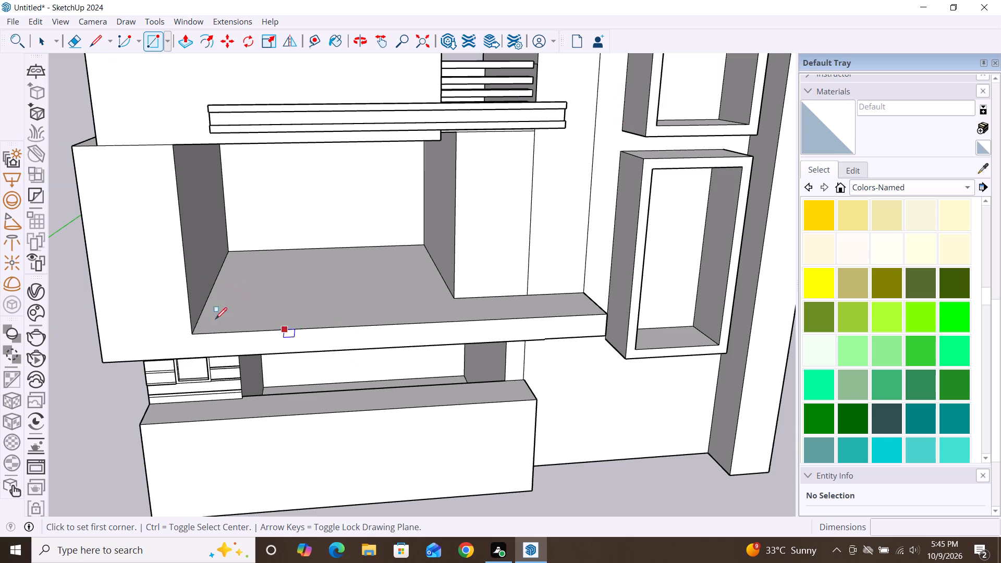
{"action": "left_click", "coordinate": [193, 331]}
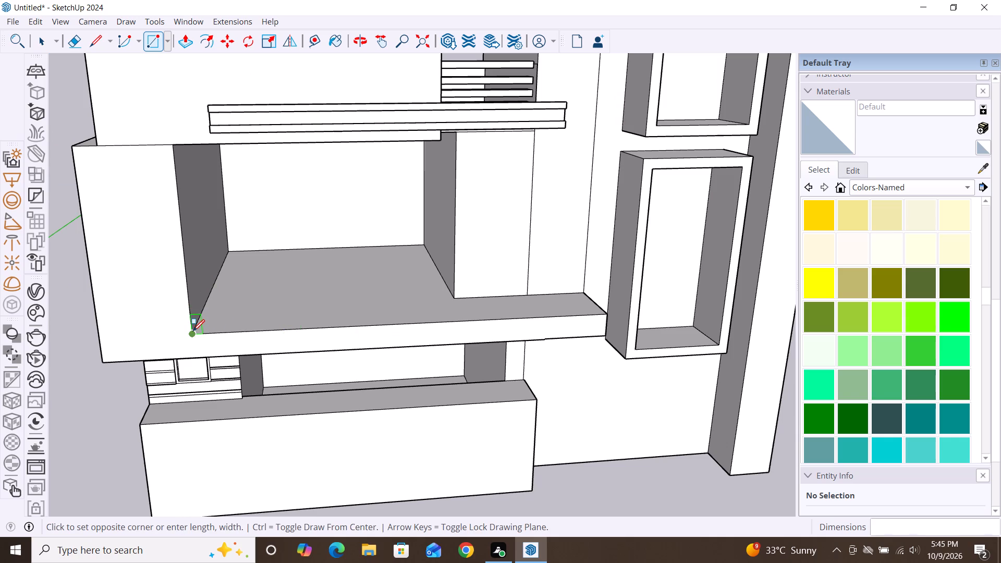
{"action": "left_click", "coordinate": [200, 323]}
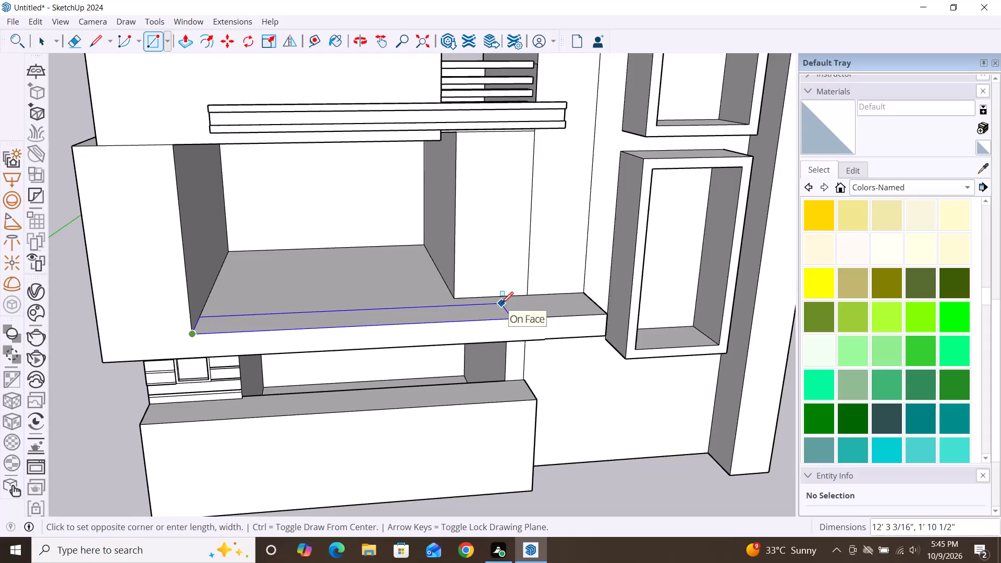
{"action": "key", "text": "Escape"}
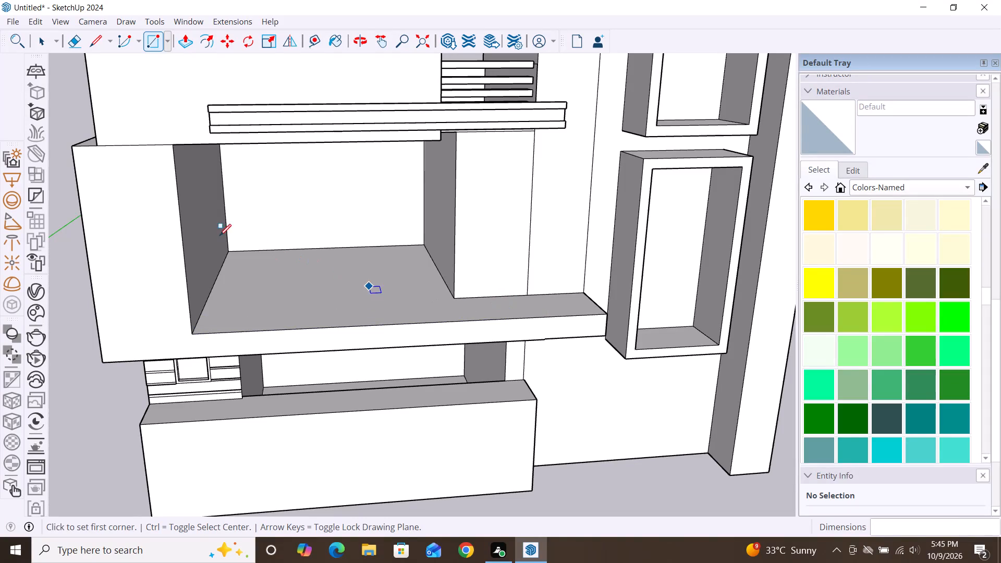
Draw a rectangular strip about 1' 4 9/16" by 10' 5 1/8" across the balcony recess floor, from the side wall's front corner.
{"action": "left_click", "coordinate": [454, 296]}
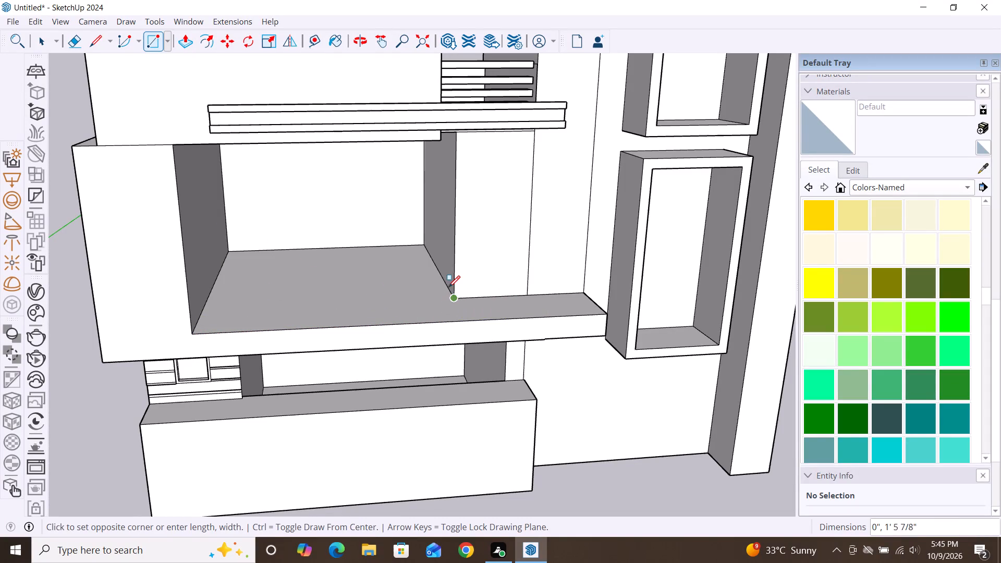
{"action": "left_click", "coordinate": [449, 287]}
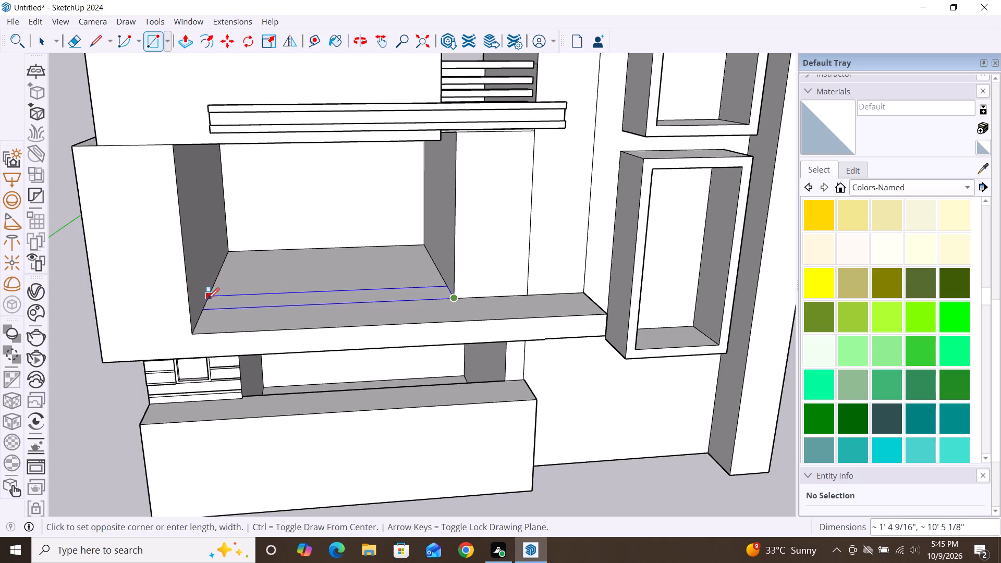
{"action": "left_click", "coordinate": [209, 300]}
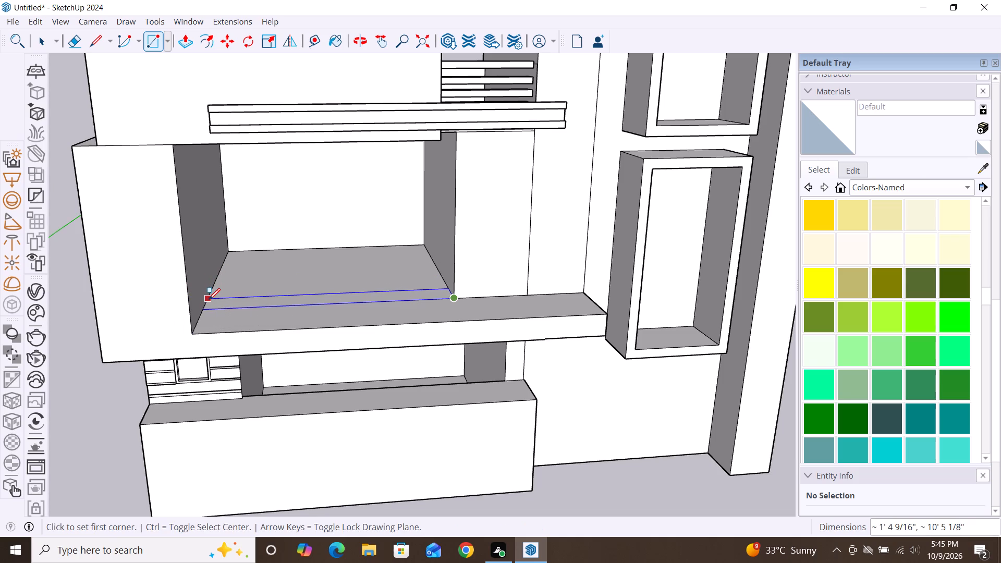
{"action": "key", "text": "space"}
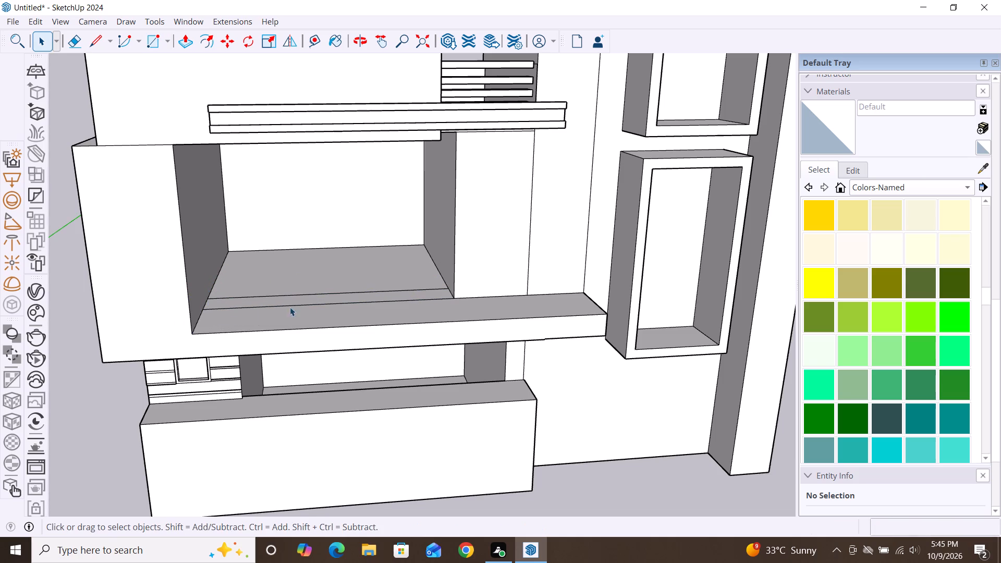
Move the strip's rear edge about 8 1/8" towards its front edge to narrow the strip.
{"action": "scroll", "coordinate": [351, 267], "scroll_direction": "up", "scroll_amount": 4}
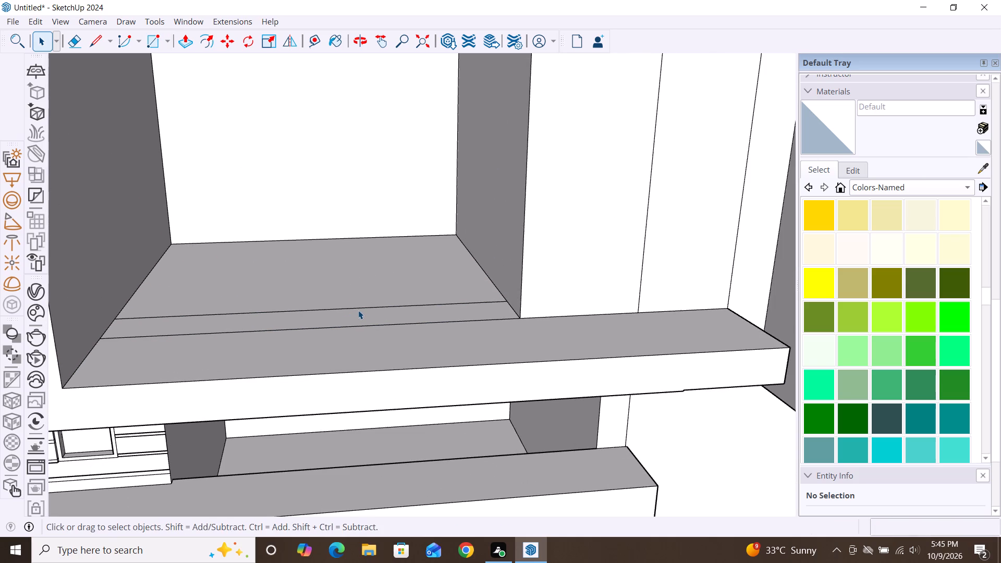
{"action": "left_click", "coordinate": [359, 309]}
{"action": "key", "text": "m"}
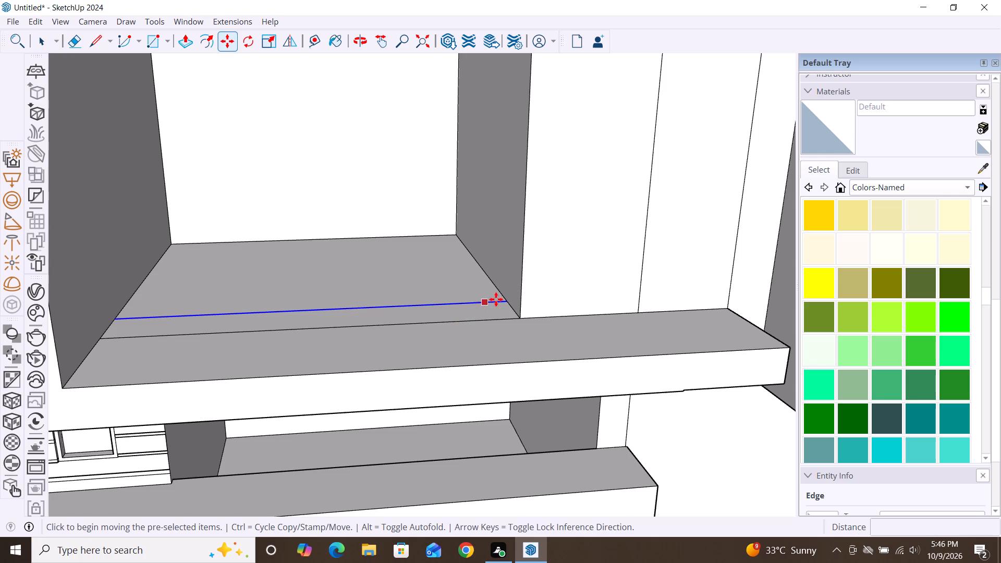
{"action": "left_click", "coordinate": [503, 300]}
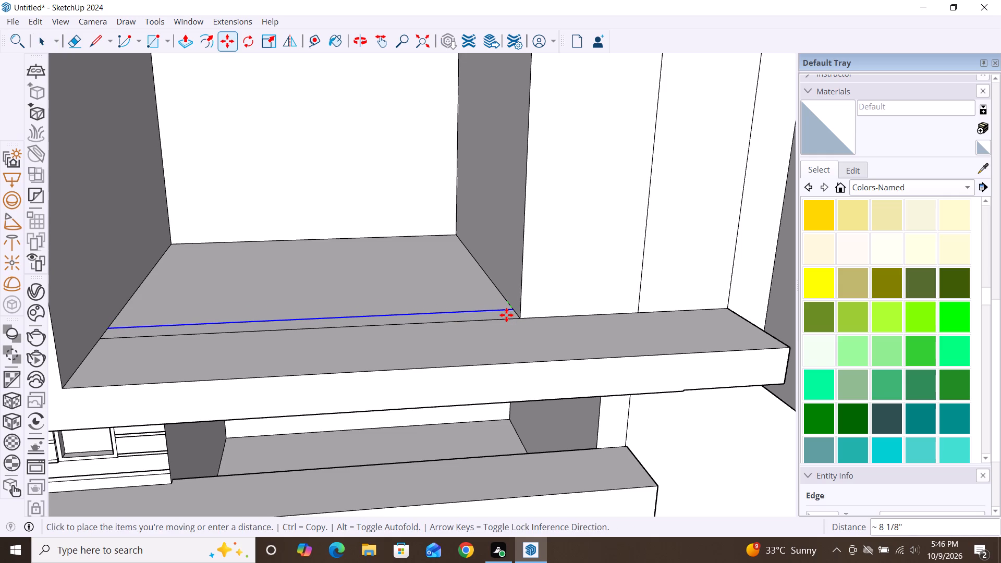
{"action": "left_click", "coordinate": [506, 315]}
{"action": "key", "text": "space"}
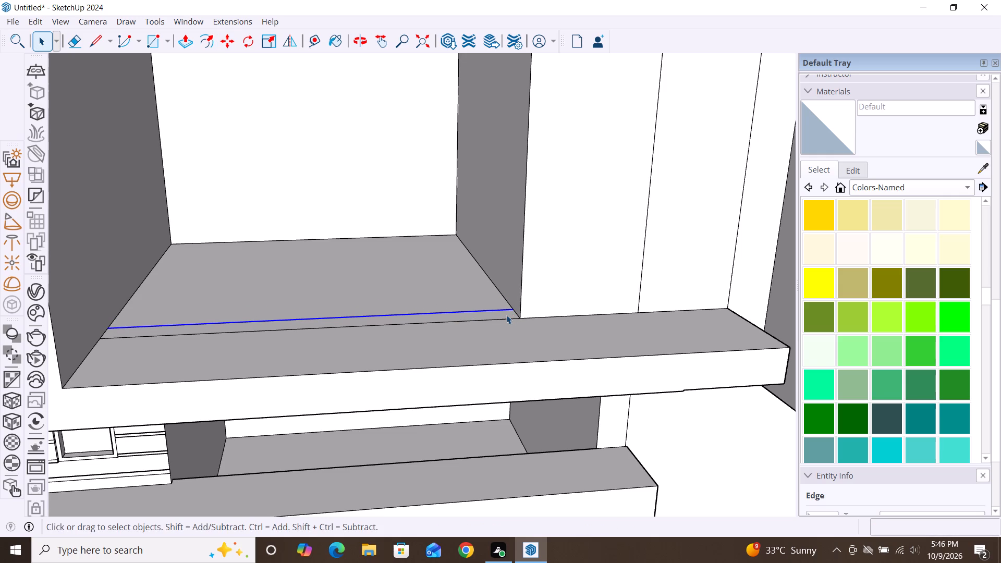
Push/Pull the narrow floor strip up about 3' 3 3/8" into a balcony parapet wall.
{"action": "key", "text": "p"}
{"action": "left_click", "coordinate": [475, 314]}
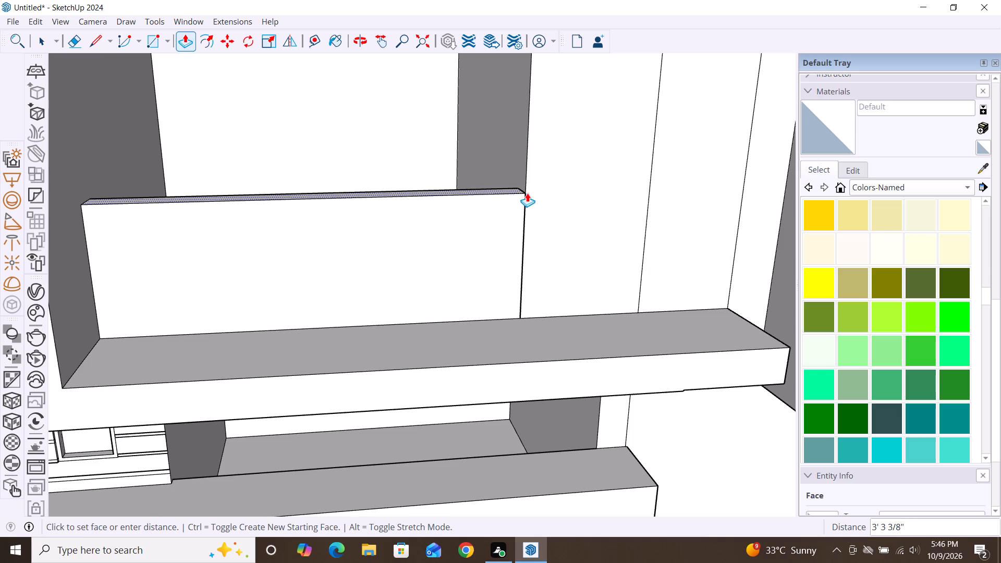
{"action": "left_click", "coordinate": [527, 193]}
{"action": "key", "text": "space"}
{"action": "scroll", "coordinate": [565, 182], "scroll_direction": "down", "scroll_amount": 5}
{"action": "scroll", "coordinate": [553, 234], "scroll_direction": "down", "scroll_amount": 4}
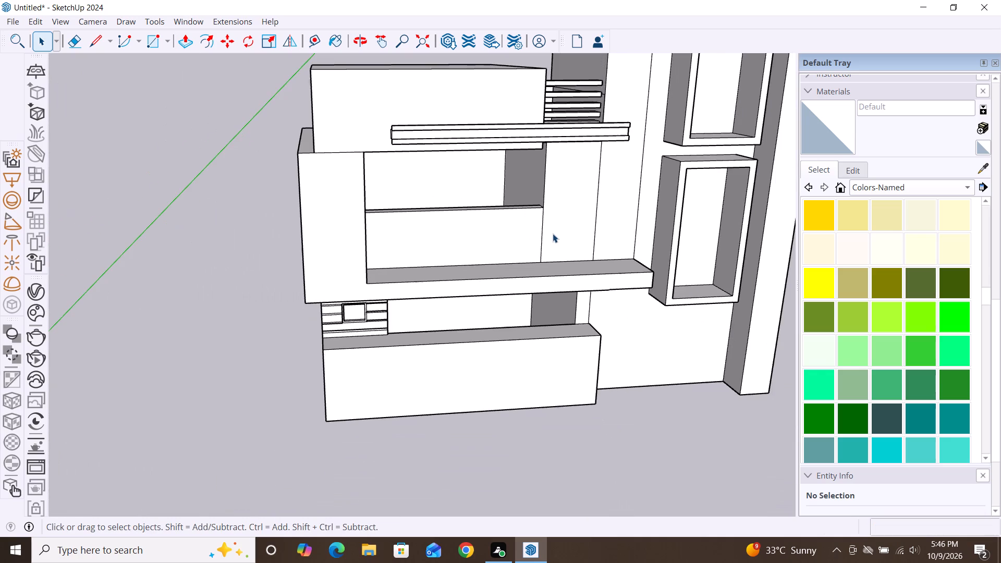
Push/Pull the parapet wall's top face down about 6 5/8".
{"action": "middle_click_drag", "start_coordinate": [545, 267], "coordinate": [481, 248]}
{"action": "scroll", "coordinate": [481, 248], "scroll_direction": "up", "scroll_amount": 2}
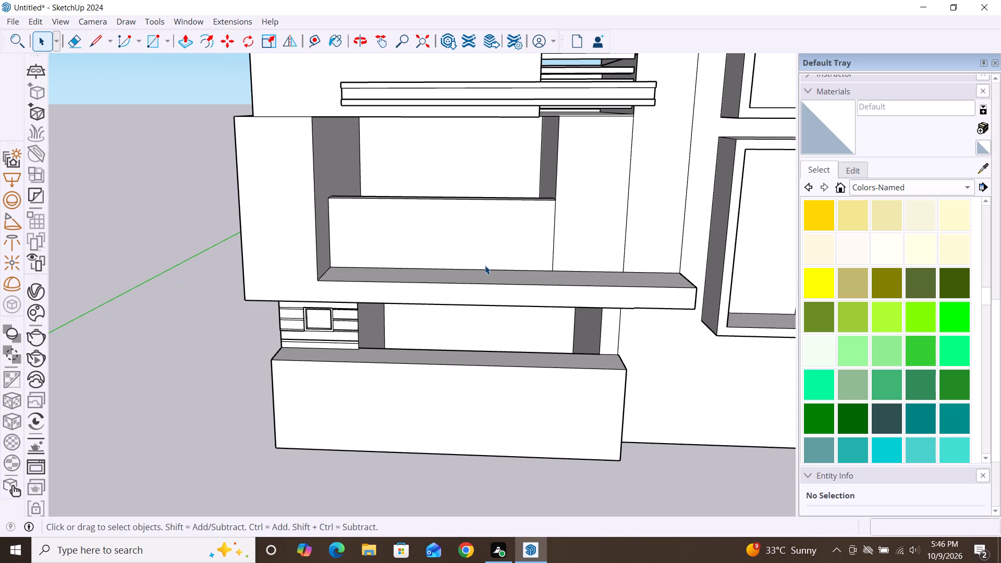
{"action": "middle_click_drag", "start_coordinate": [485, 265], "coordinate": [490, 290]}
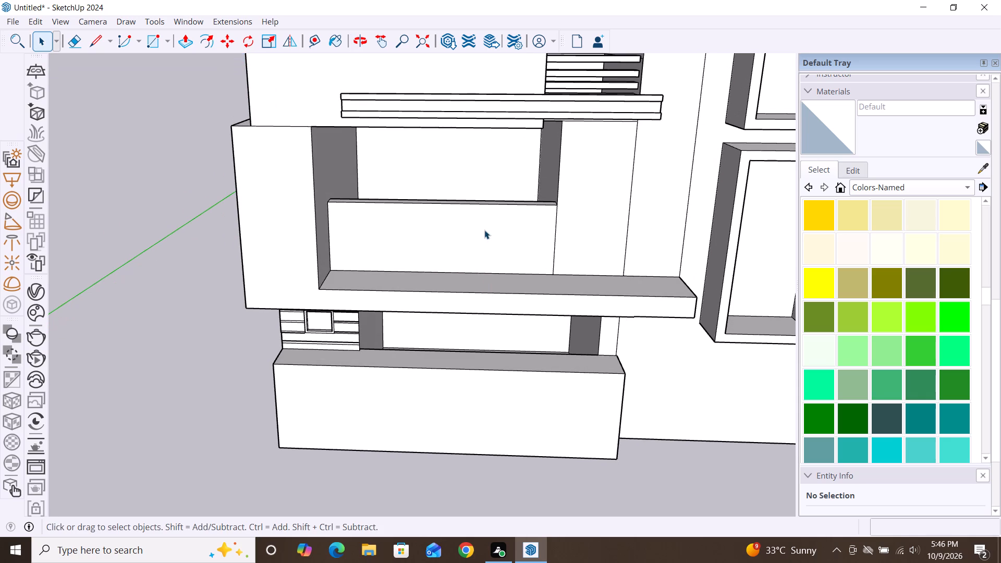
{"action": "scroll", "coordinate": [481, 216], "scroll_direction": "up", "scroll_amount": 3}
{"action": "key", "text": "p"}
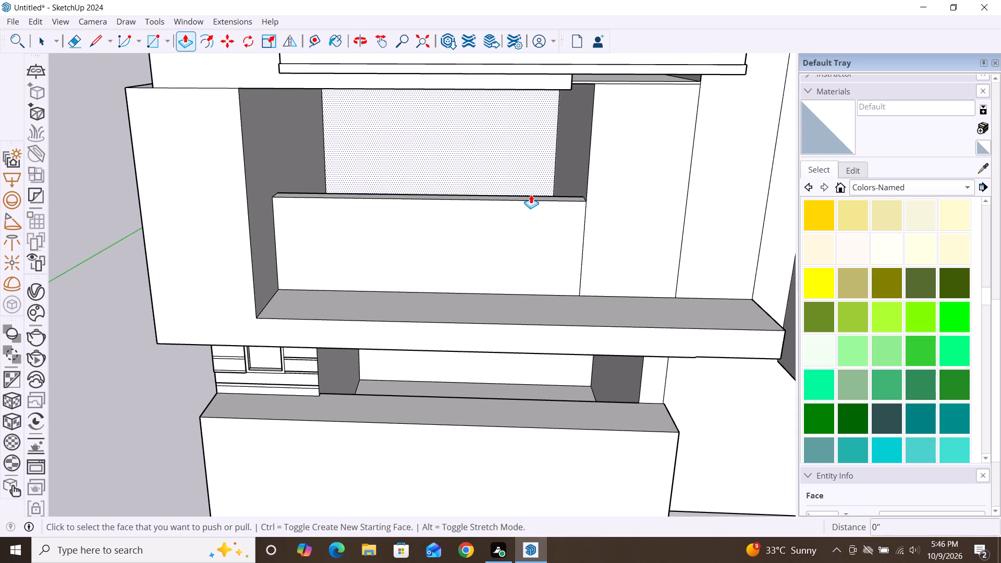
{"action": "left_click", "coordinate": [532, 198]}
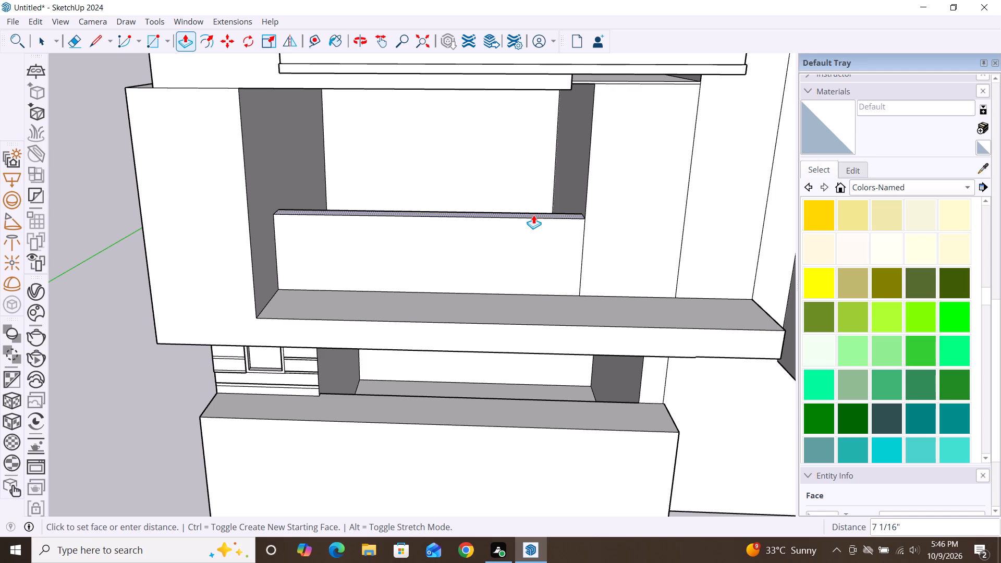
{"action": "left_click", "coordinate": [533, 214]}
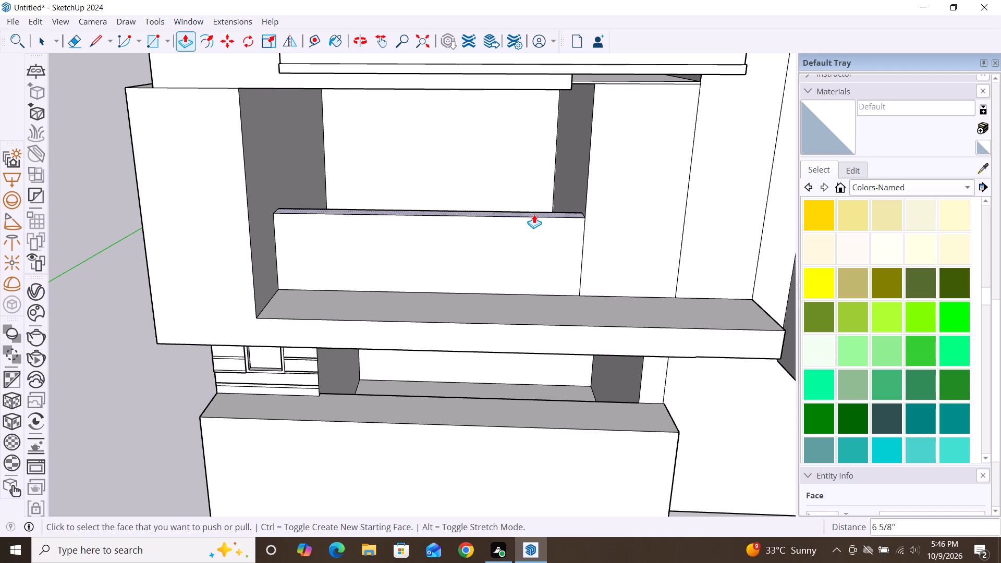
{"action": "key", "text": "space"}
Examine the balcony parapet in the context of the facade and look through more Colors-Named swatches.
{"action": "scroll", "coordinate": [424, 252], "scroll_direction": "down", "scroll_amount": 2}
{"action": "middle_click_drag", "start_coordinate": [495, 364], "coordinate": [505, 274]}
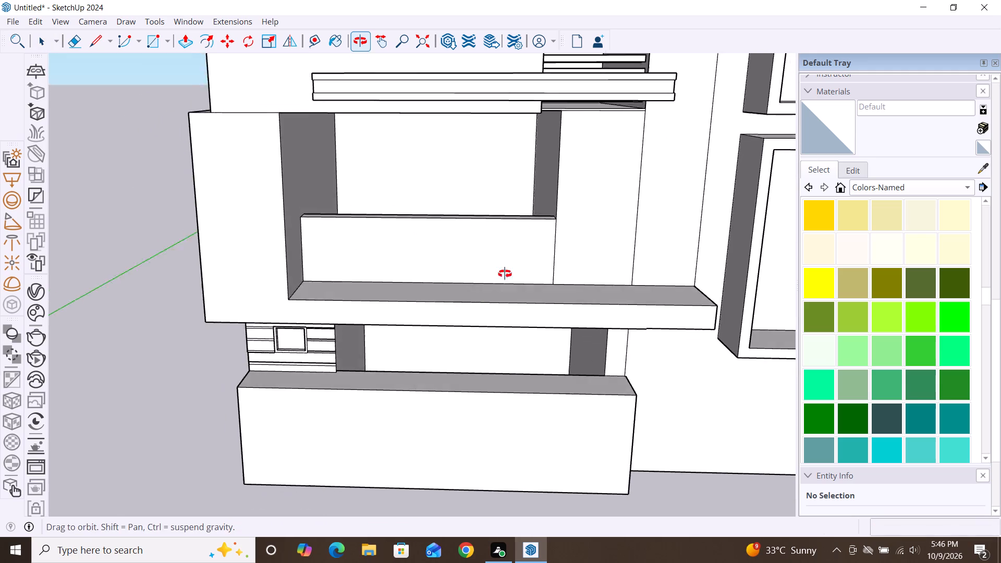
{"action": "middle_click_drag", "start_coordinate": [505, 274], "coordinate": [510, 261]}
{"action": "scroll", "coordinate": [446, 239], "scroll_direction": "down", "scroll_amount": 2}
{"action": "middle_click_drag", "start_coordinate": [455, 301], "coordinate": [457, 321]}
{"action": "scroll", "coordinate": [464, 229], "scroll_direction": "up", "scroll_amount": 3}
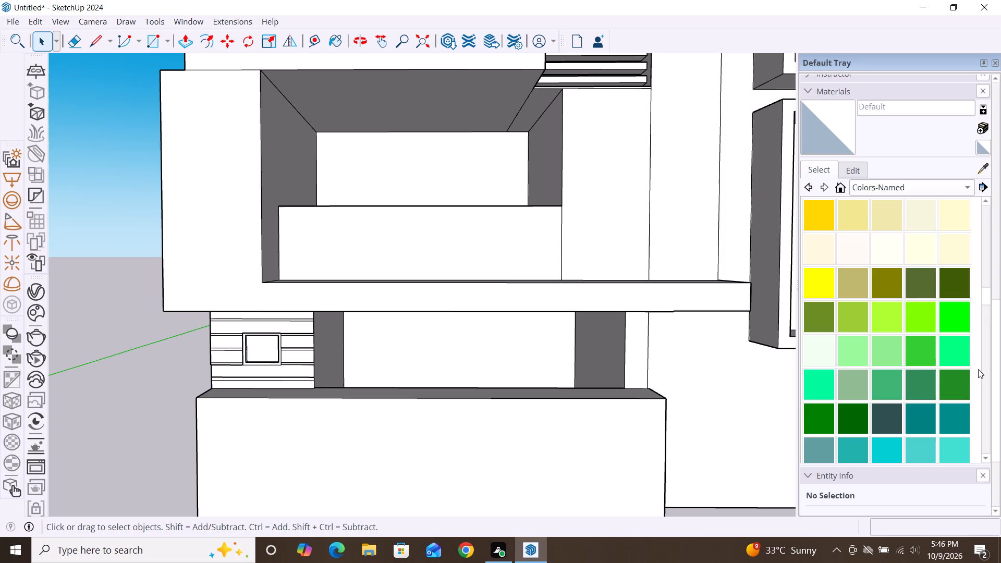
{"action": "scroll", "coordinate": [922, 291], "scroll_direction": "down", "scroll_amount": 3}
{"action": "scroll", "coordinate": [913, 249], "scroll_direction": "down", "scroll_amount": 3}
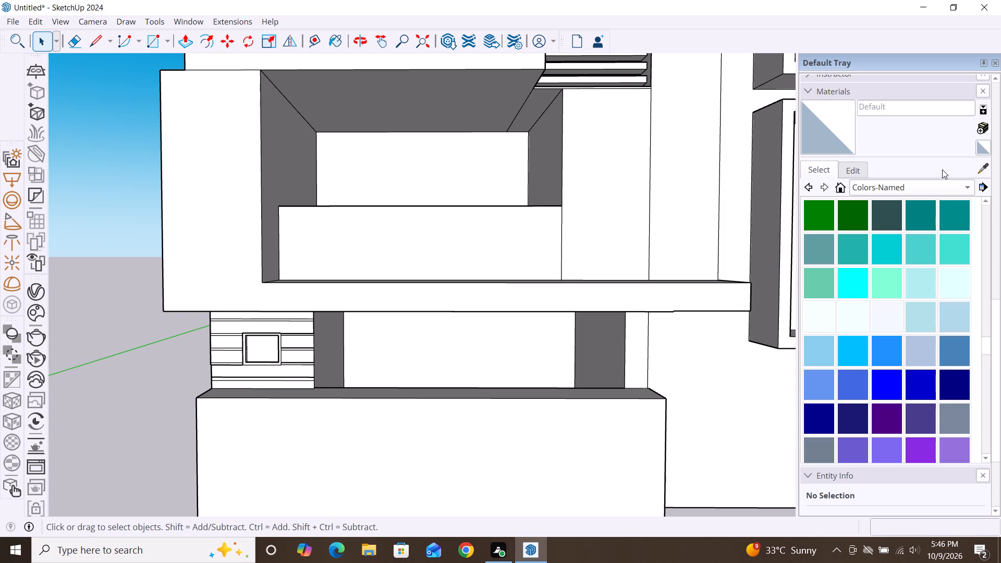
{"action": "scroll", "coordinate": [248, 309], "scroll_direction": "down", "scroll_amount": 5}
{"action": "scroll", "coordinate": [275, 240], "scroll_direction": "down", "scroll_amount": 3}
{"action": "scroll", "coordinate": [583, 358], "scroll_direction": "up", "scroll_amount": 3}
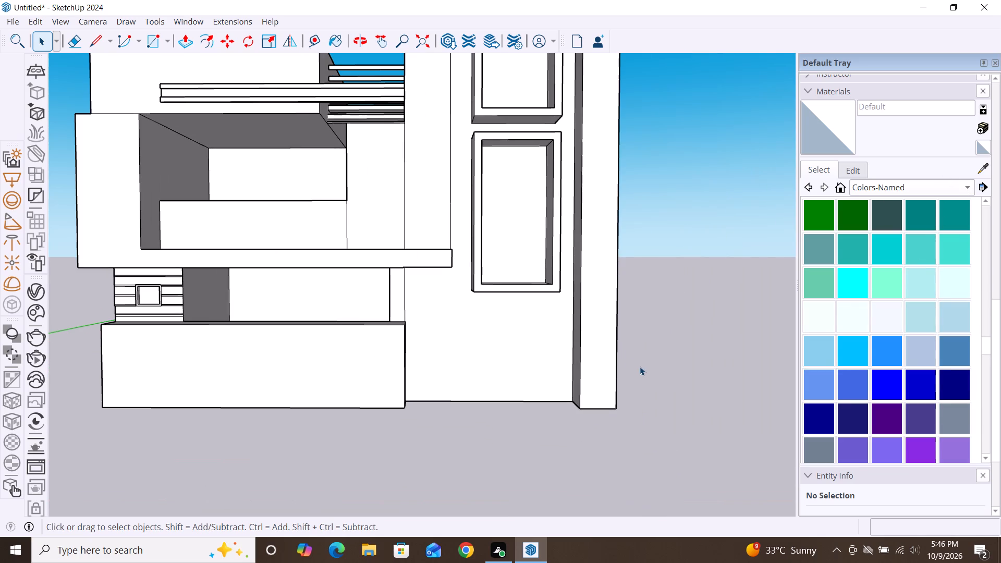
{"action": "scroll", "coordinate": [615, 358], "scroll_direction": "up", "scroll_amount": 2}
{"action": "scroll", "coordinate": [645, 328], "scroll_direction": "down", "scroll_amount": 3}
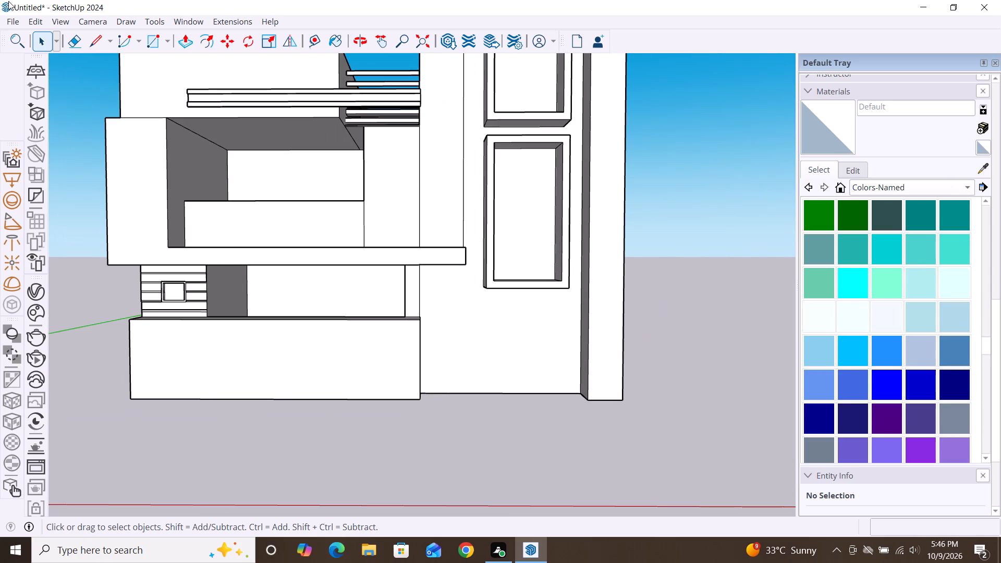
Import the Modern+Gate+1 model and place it at the base corner where the front boundary wall ends.
{"action": "left_click", "coordinate": [13, 17]}
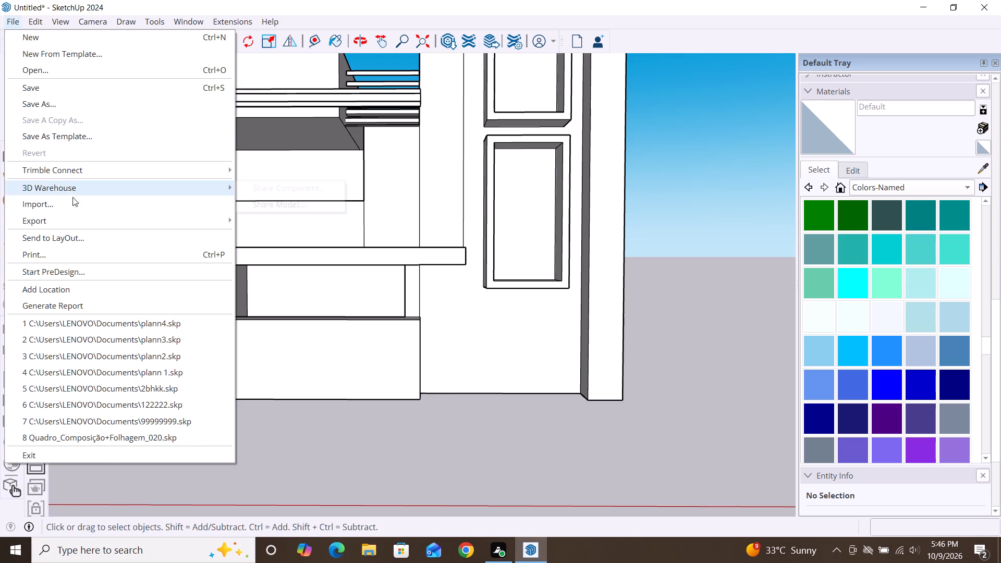
{"action": "left_click", "coordinate": [69, 203]}
{"action": "scroll", "coordinate": [218, 188], "scroll_direction": "down", "scroll_amount": 3}
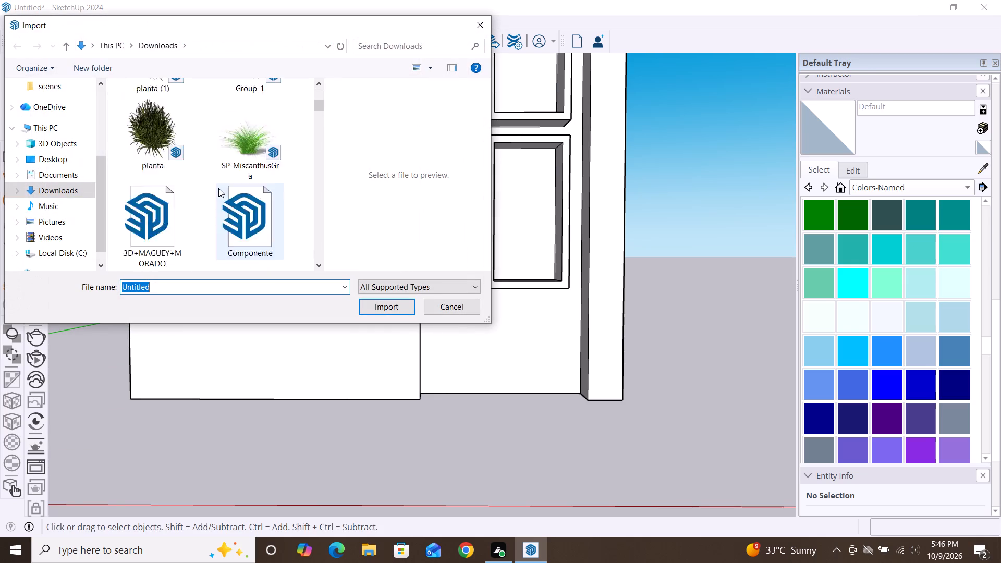
{"action": "scroll", "coordinate": [218, 188], "scroll_direction": "down", "scroll_amount": 8}
{"action": "scroll", "coordinate": [230, 192], "scroll_direction": "up", "scroll_amount": 2}
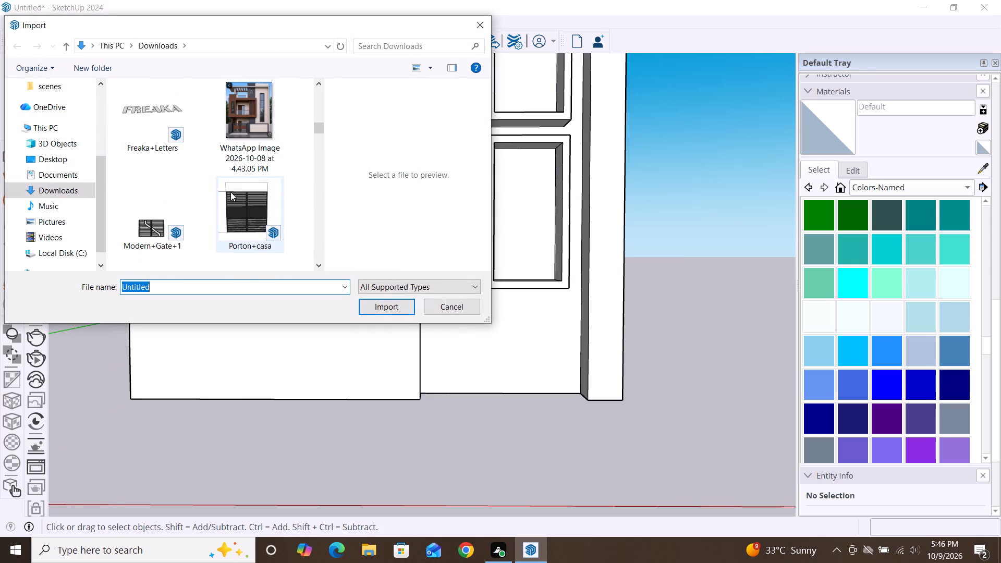
{"action": "left_click", "coordinate": [151, 225]}
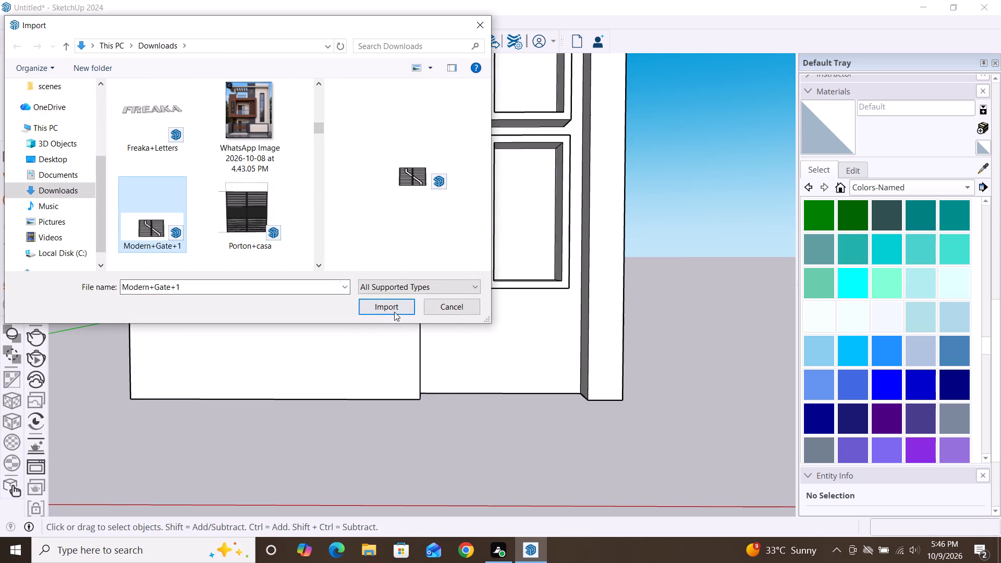
{"action": "left_click", "coordinate": [394, 308]}
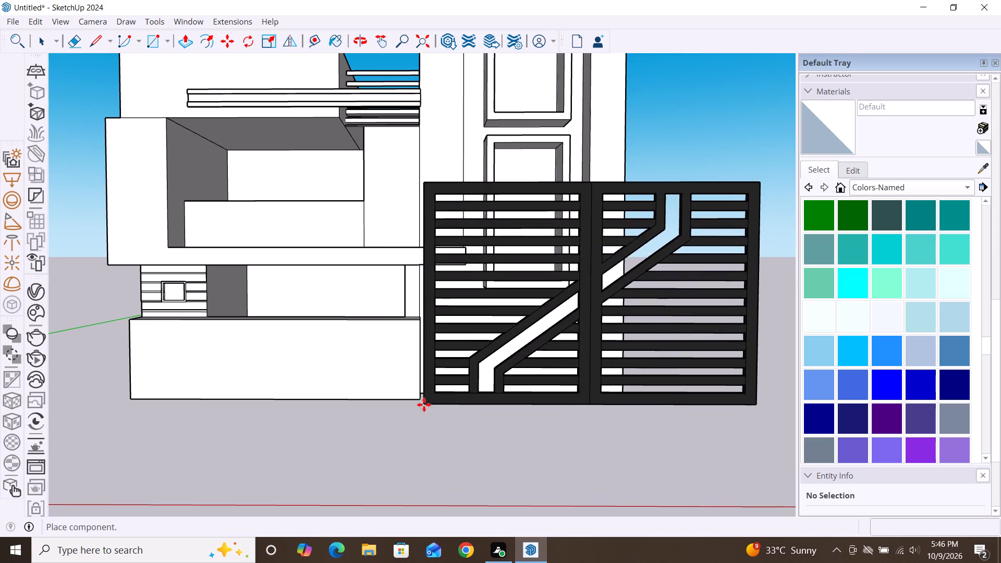
{"action": "left_click", "coordinate": [421, 400]}
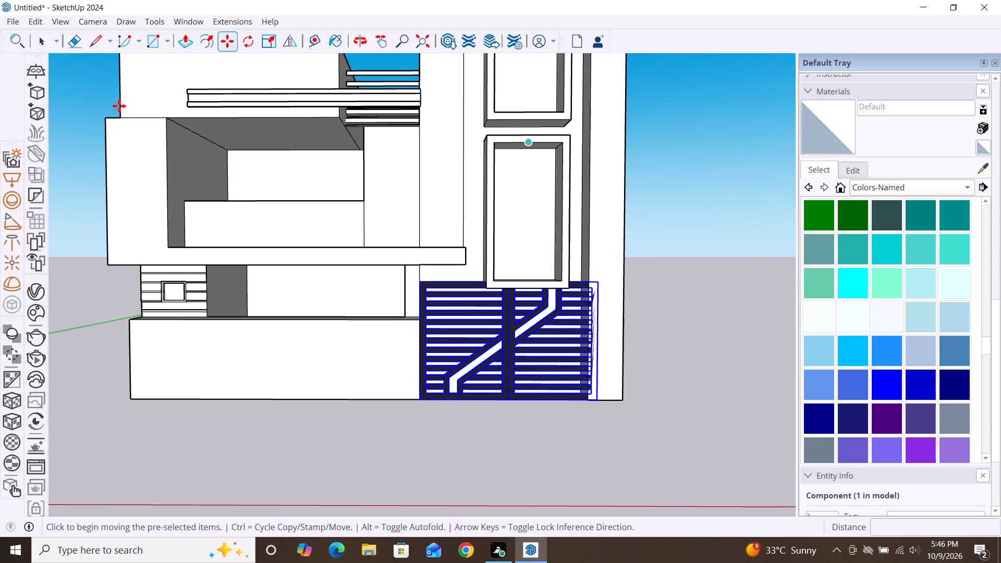
Scale the gate down in height along the green and blue axes, and scale its depth by about 0.20 along green.
{"action": "key", "text": "s"}
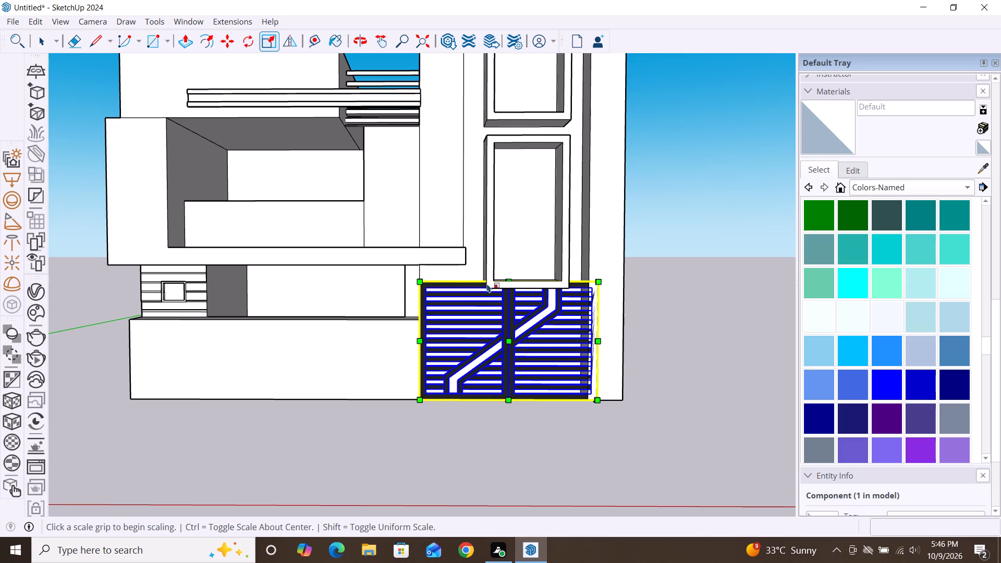
{"action": "left_click_drag", "start_coordinate": [508, 278], "coordinate": [524, 317]}
{"action": "left_click", "coordinate": [524, 317]}
{"action": "left_click", "coordinate": [524, 319]}
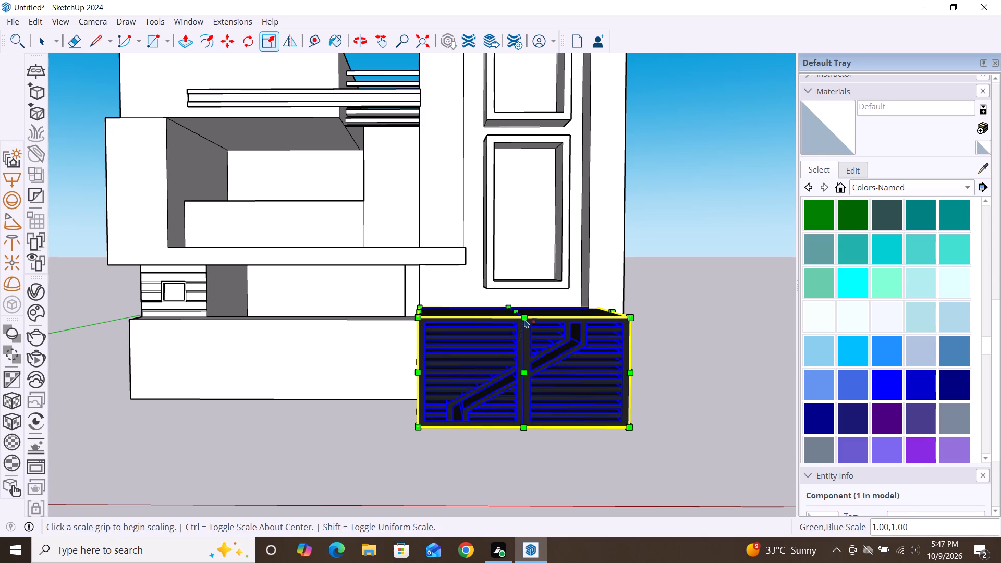
{"action": "left_click_drag", "start_coordinate": [526, 369], "coordinate": [531, 335]}
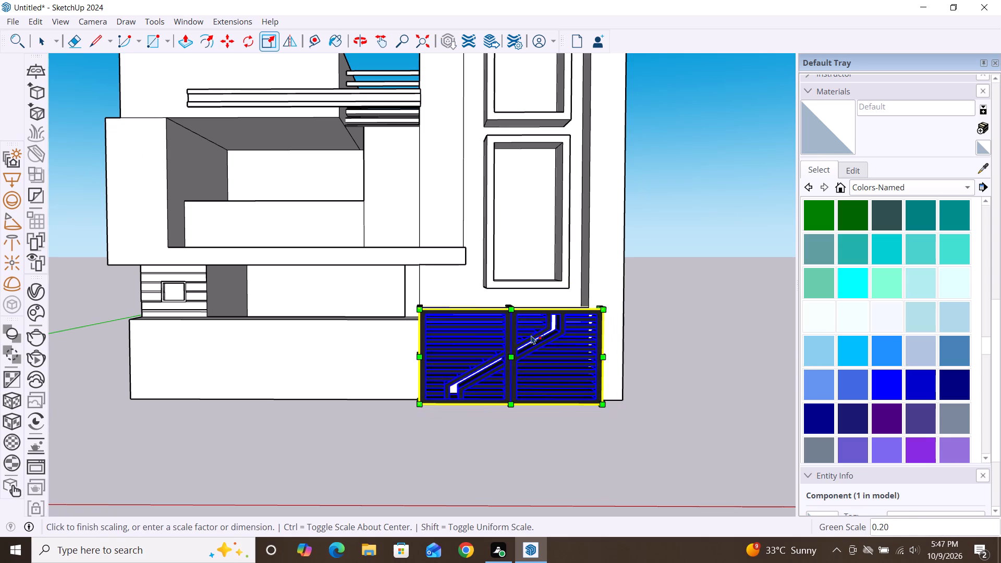
{"action": "left_click", "coordinate": [531, 335]}
Scale the gate about 1.70 along green and 0.81 along blue to match its top to the adjoining boundary wall.
{"action": "scroll", "coordinate": [430, 304], "scroll_direction": "up", "scroll_amount": 10}
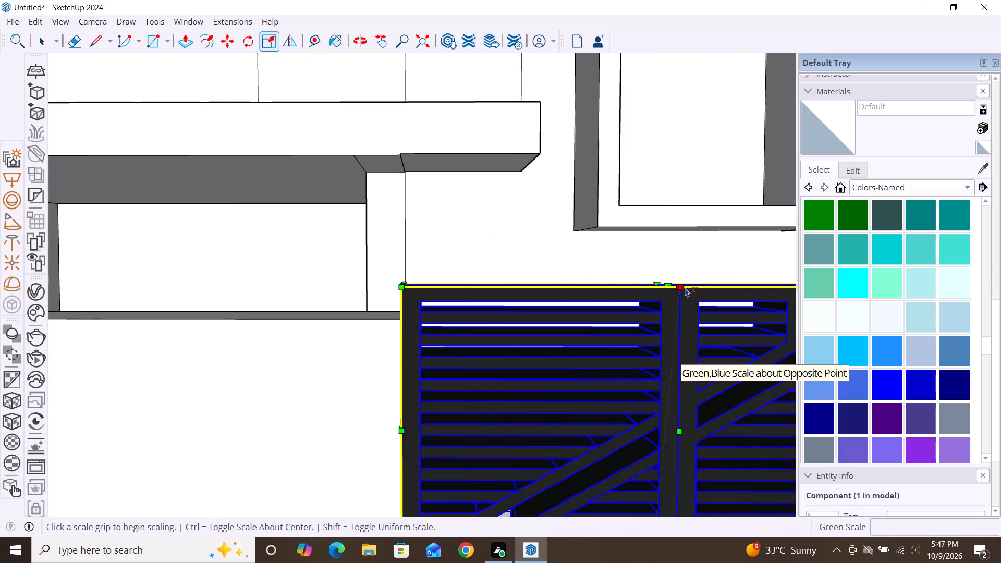
{"action": "left_click_drag", "start_coordinate": [685, 288], "coordinate": [699, 350]}
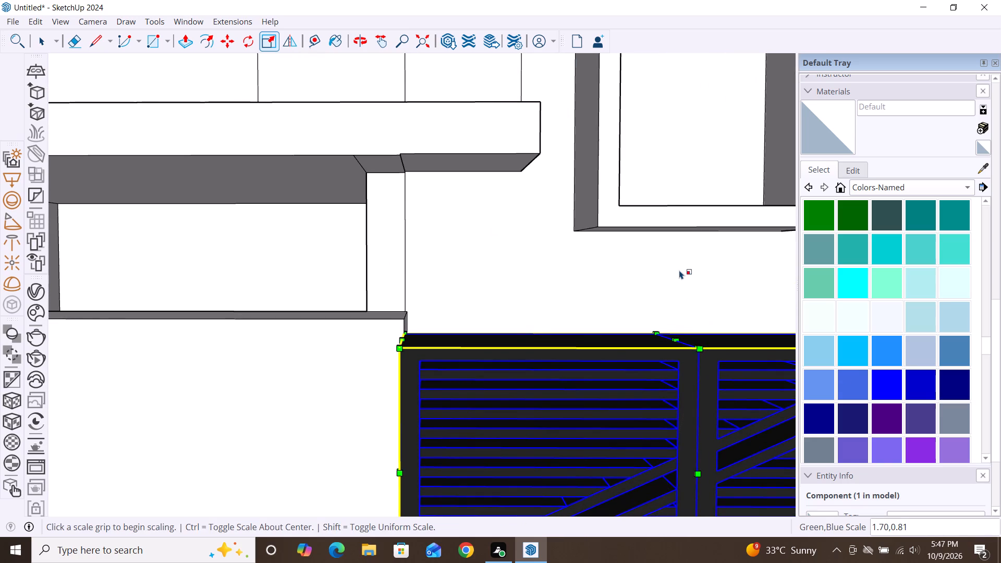
{"action": "key", "text": "space"}
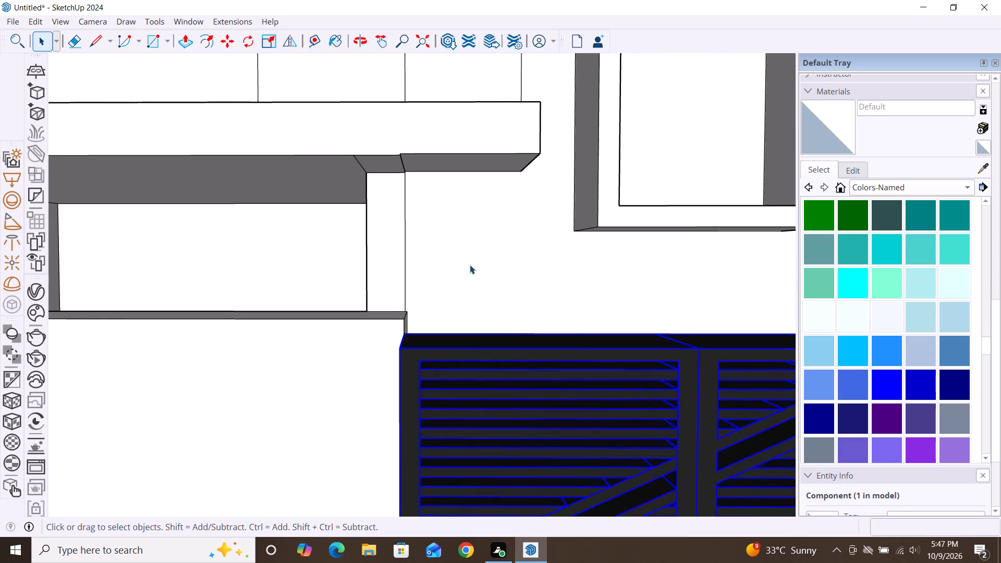
Scale the gate's depth by about -4.49 along the green axis.
{"action": "scroll", "coordinate": [450, 197], "scroll_direction": "down", "scroll_amount": 7}
{"action": "left_click", "coordinate": [545, 315]}
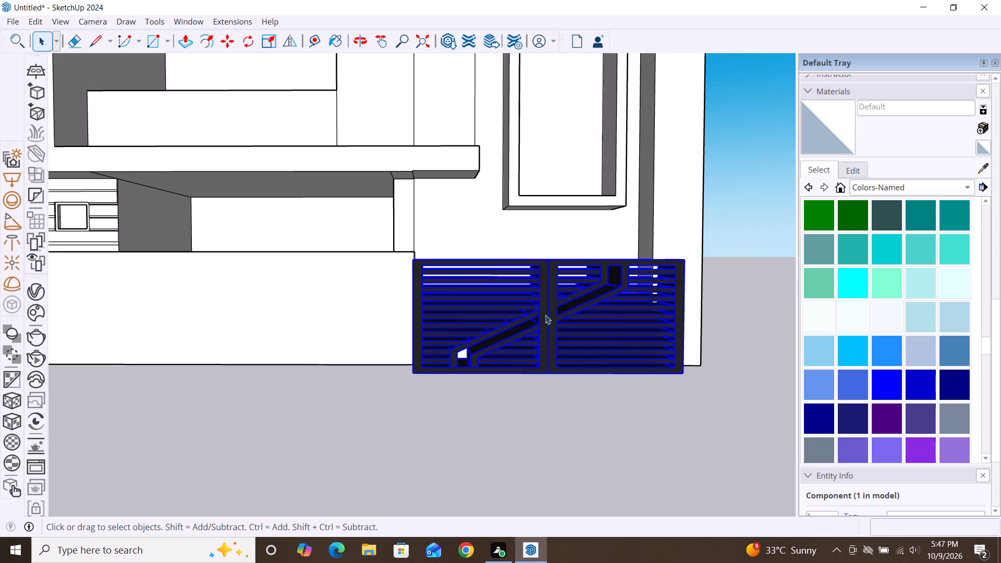
{"action": "key", "text": "s"}
{"action": "left_click_drag", "start_coordinate": [551, 319], "coordinate": [563, 309]}
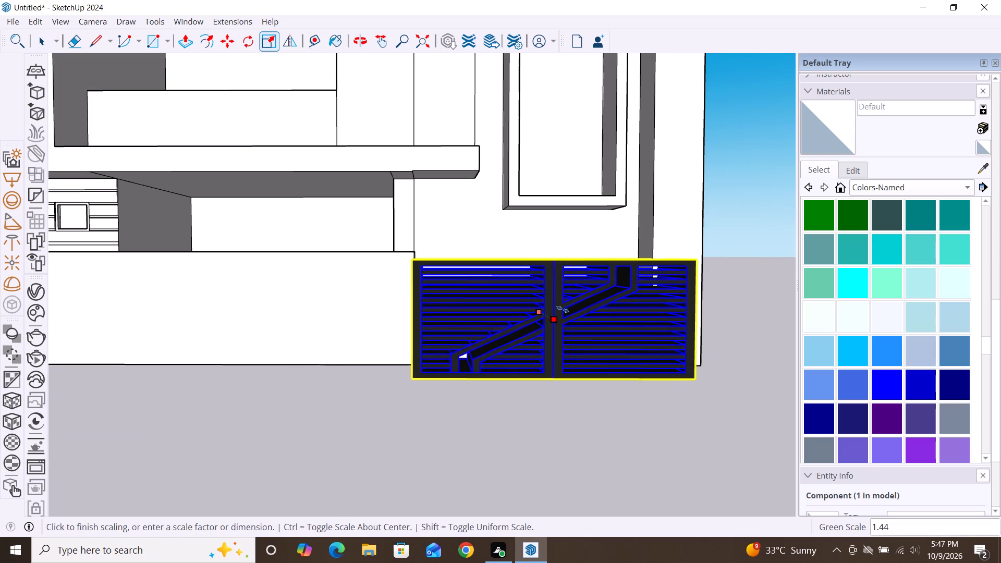
{"action": "left_click_drag", "start_coordinate": [563, 309], "coordinate": [509, 299]}
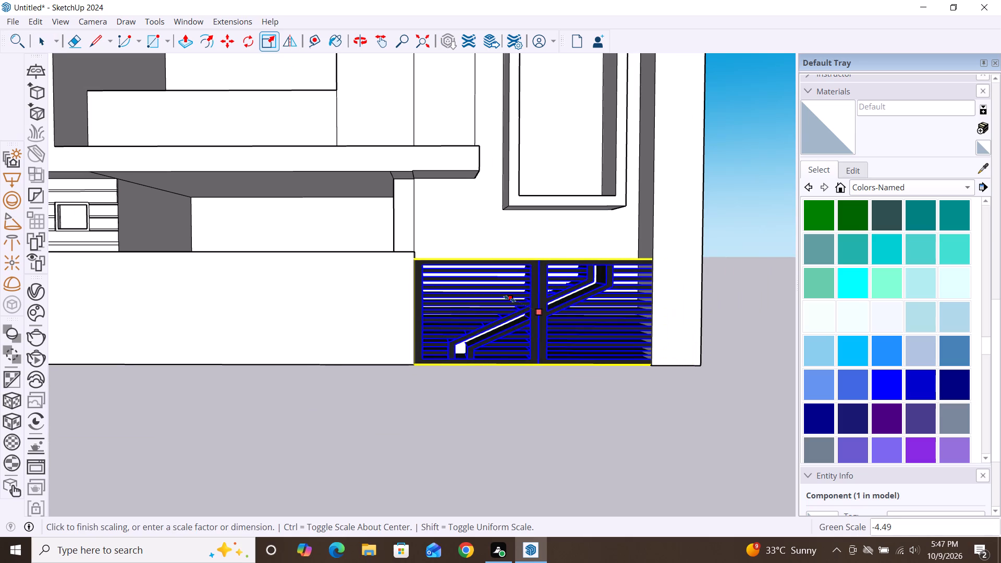
{"action": "left_click_drag", "start_coordinate": [509, 299], "coordinate": [508, 299]}
{"action": "key", "text": "space"}
Scale the gate's width along the red axis so it spans from the boundary wall's end to the side pillar.
{"action": "scroll", "coordinate": [616, 323], "scroll_direction": "down", "scroll_amount": 1}
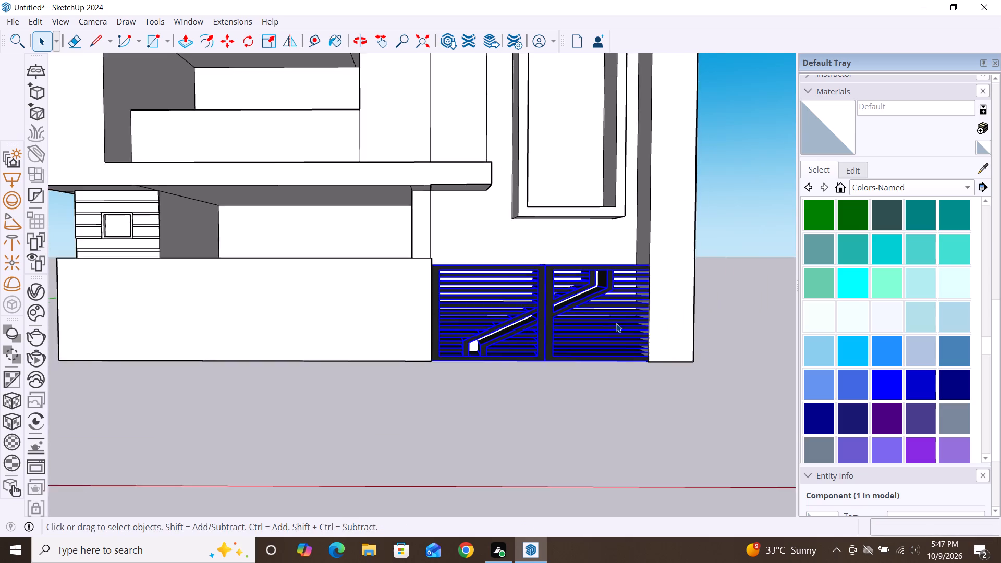
{"action": "scroll", "coordinate": [616, 323], "scroll_direction": "down", "scroll_amount": 3}
{"action": "key", "text": "s"}
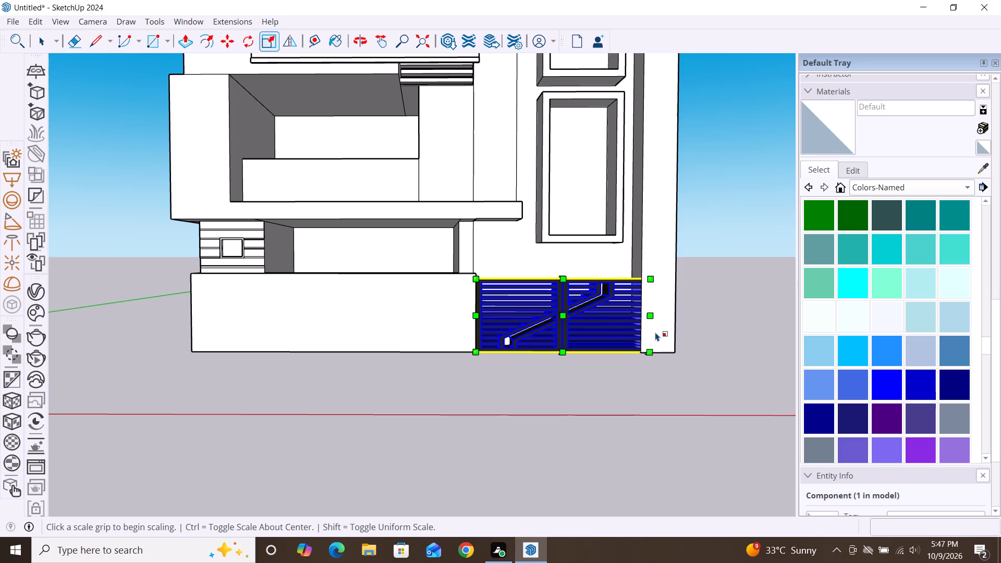
{"action": "left_click_drag", "start_coordinate": [648, 313], "coordinate": [618, 314]}
{"action": "left_click", "coordinate": [618, 314]}
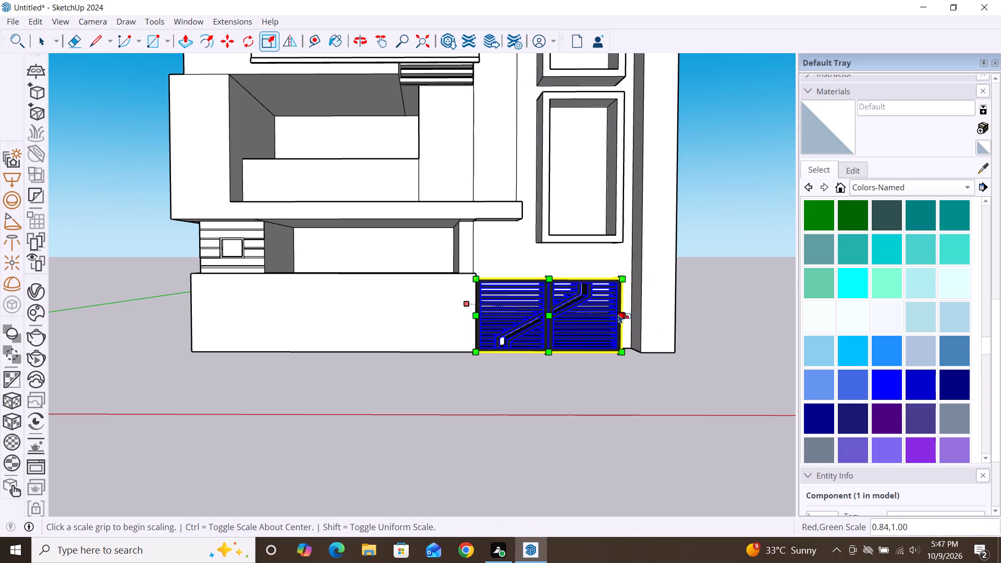
{"action": "key", "text": "Escape"}
{"action": "left_click_drag", "start_coordinate": [621, 351], "coordinate": [650, 353]}
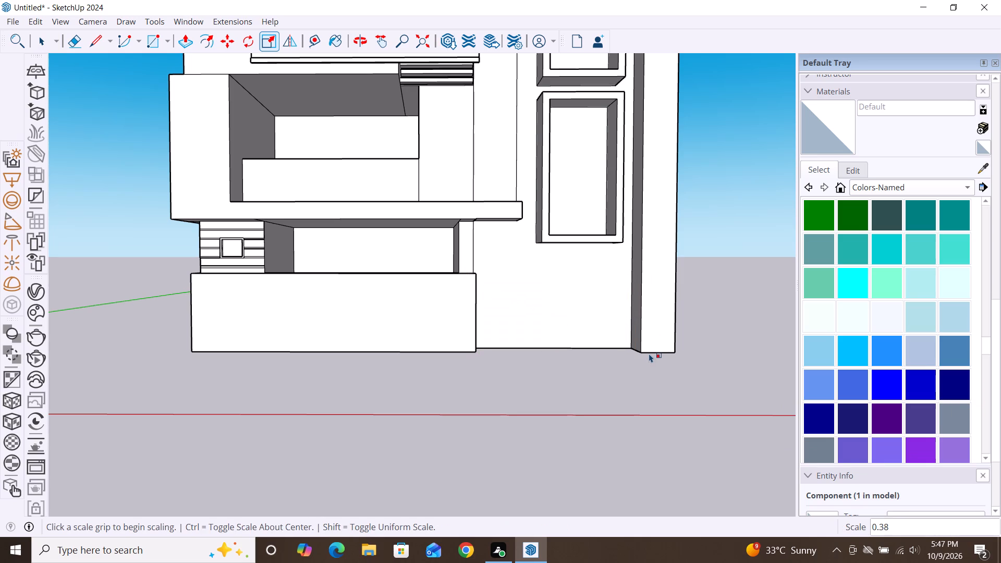
{"action": "key", "text": "ctrl+z"}
{"action": "scroll", "coordinate": [639, 318], "scroll_direction": "up", "scroll_amount": 9}
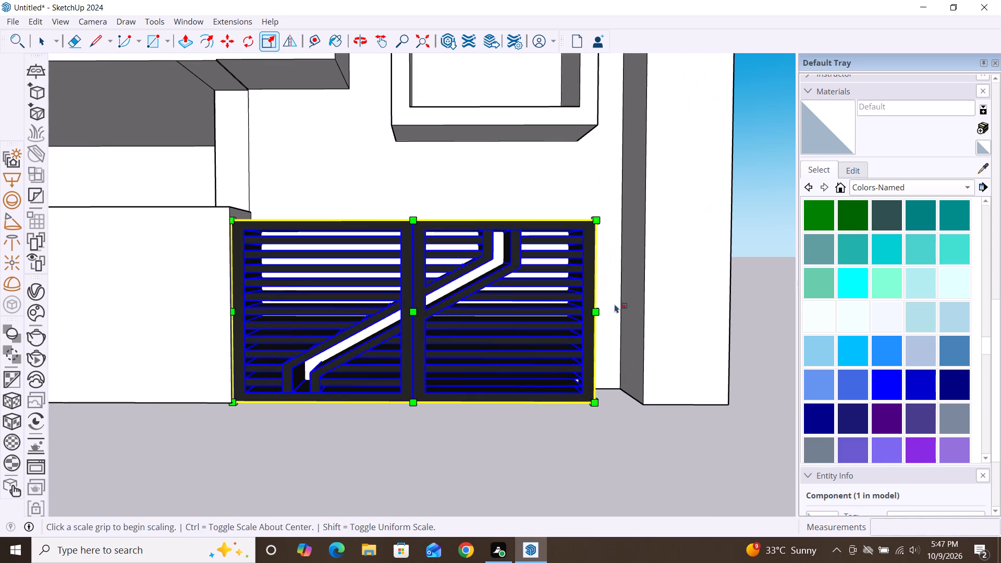
{"action": "left_click_drag", "start_coordinate": [597, 311], "coordinate": [645, 300]}
{"action": "left_click", "coordinate": [643, 299]}
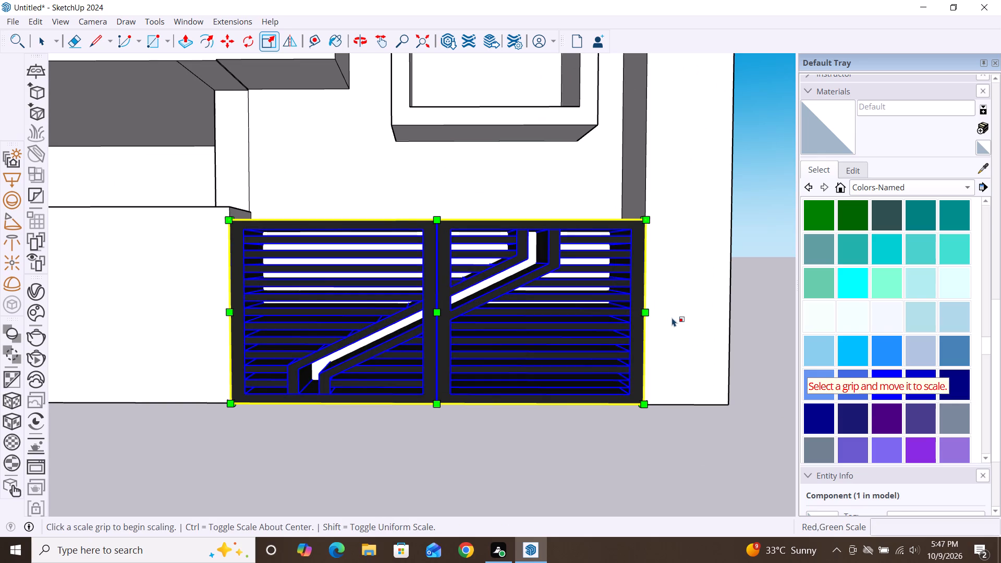
{"action": "key", "text": "space"}
Scale the gate by about 1.19 along green and 0.87 along blue.
{"action": "scroll", "coordinate": [493, 344], "scroll_direction": "down", "scroll_amount": 7}
{"action": "scroll", "coordinate": [590, 344], "scroll_direction": "down", "scroll_amount": 3}
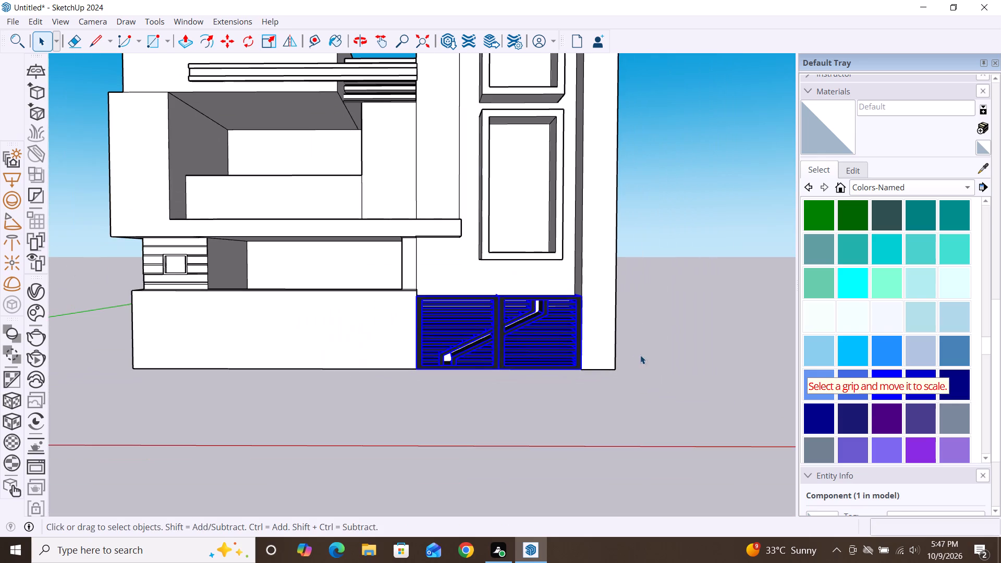
{"action": "scroll", "coordinate": [454, 305], "scroll_direction": "up", "scroll_amount": 4}
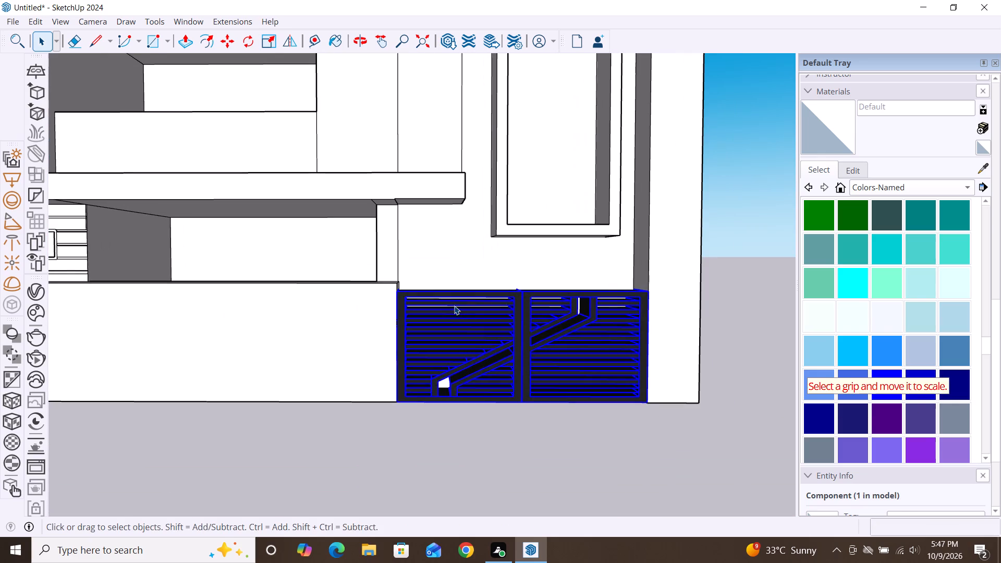
{"action": "key", "text": "s"}
{"action": "left_click_drag", "start_coordinate": [523, 288], "coordinate": [527, 307]}
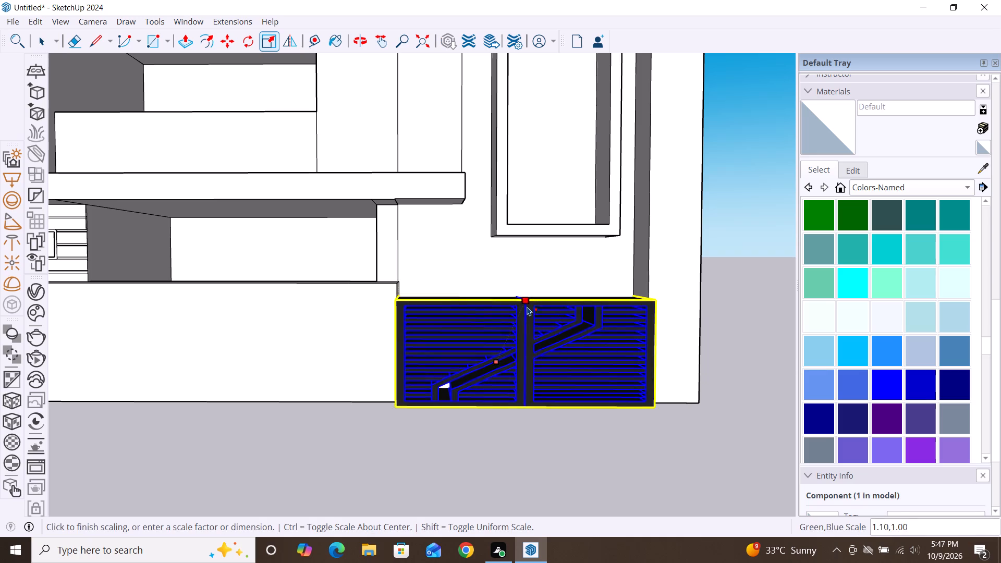
{"action": "left_click_drag", "start_coordinate": [527, 307], "coordinate": [530, 310]}
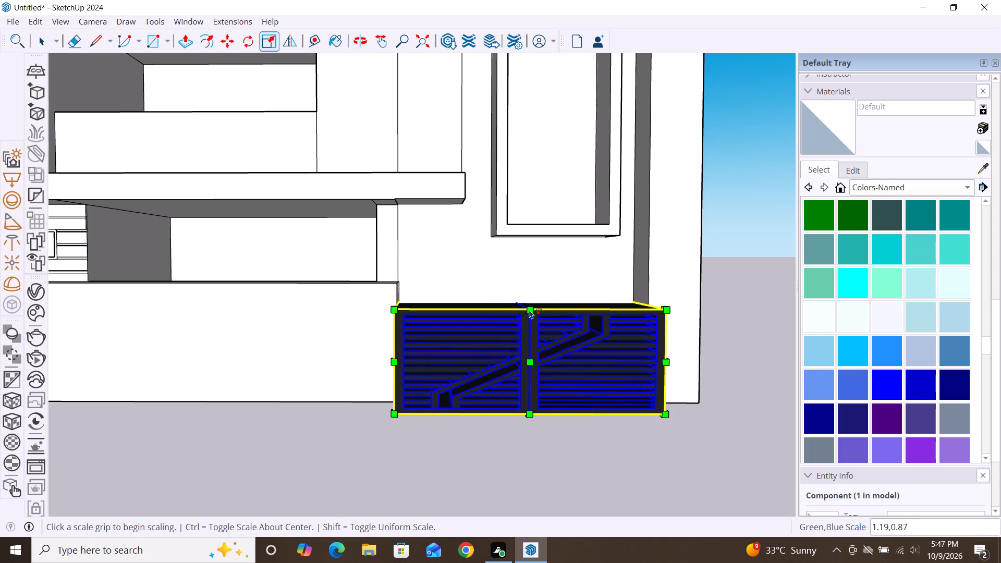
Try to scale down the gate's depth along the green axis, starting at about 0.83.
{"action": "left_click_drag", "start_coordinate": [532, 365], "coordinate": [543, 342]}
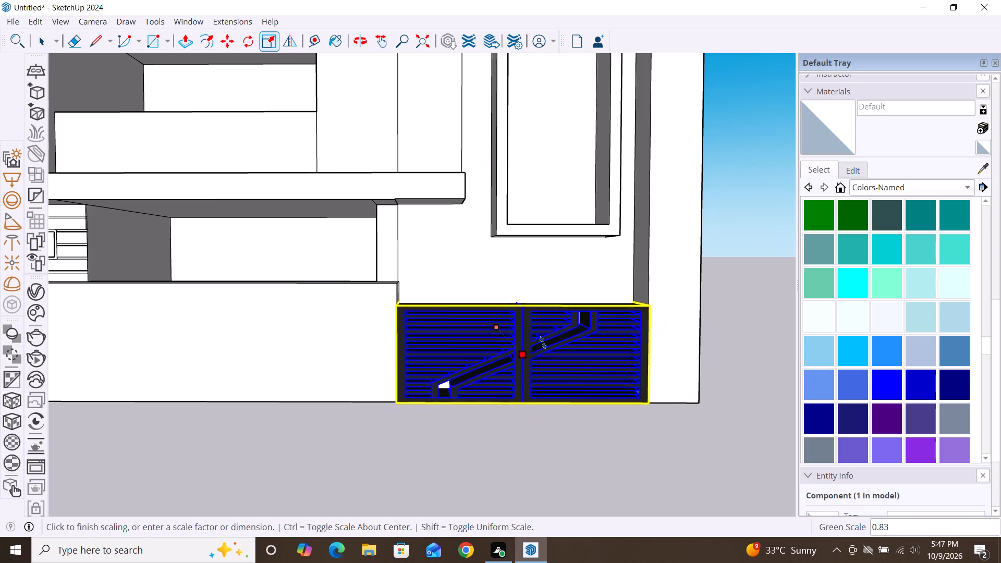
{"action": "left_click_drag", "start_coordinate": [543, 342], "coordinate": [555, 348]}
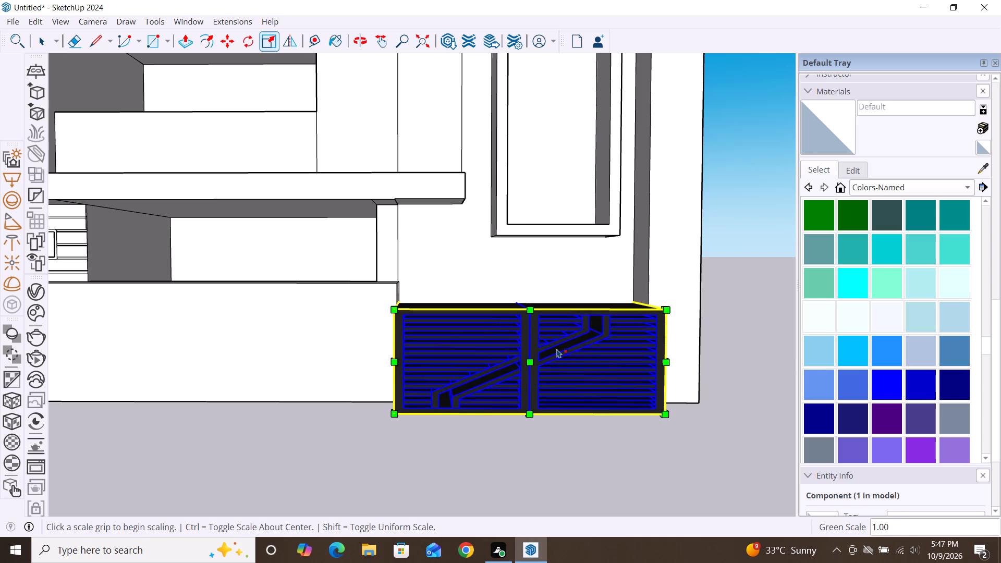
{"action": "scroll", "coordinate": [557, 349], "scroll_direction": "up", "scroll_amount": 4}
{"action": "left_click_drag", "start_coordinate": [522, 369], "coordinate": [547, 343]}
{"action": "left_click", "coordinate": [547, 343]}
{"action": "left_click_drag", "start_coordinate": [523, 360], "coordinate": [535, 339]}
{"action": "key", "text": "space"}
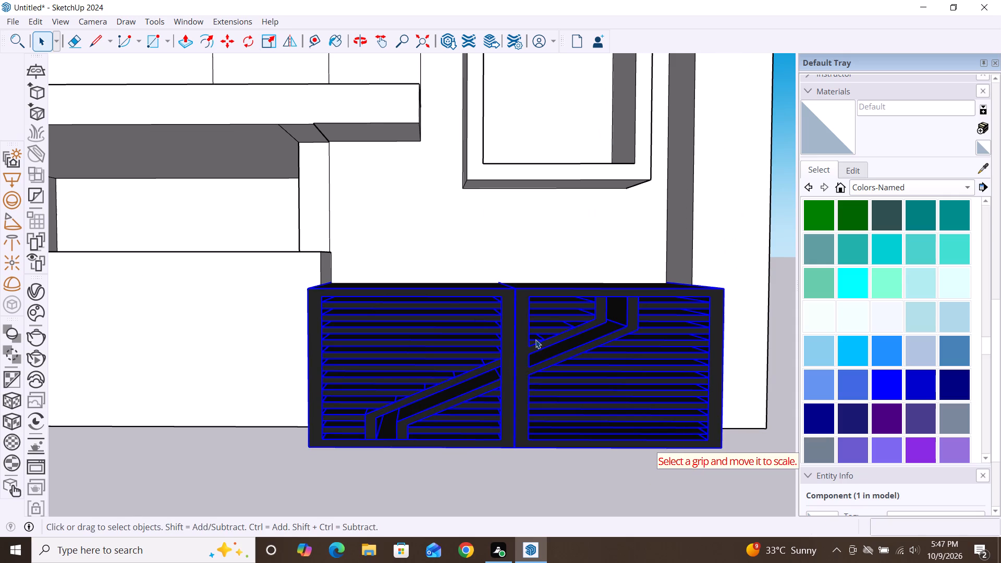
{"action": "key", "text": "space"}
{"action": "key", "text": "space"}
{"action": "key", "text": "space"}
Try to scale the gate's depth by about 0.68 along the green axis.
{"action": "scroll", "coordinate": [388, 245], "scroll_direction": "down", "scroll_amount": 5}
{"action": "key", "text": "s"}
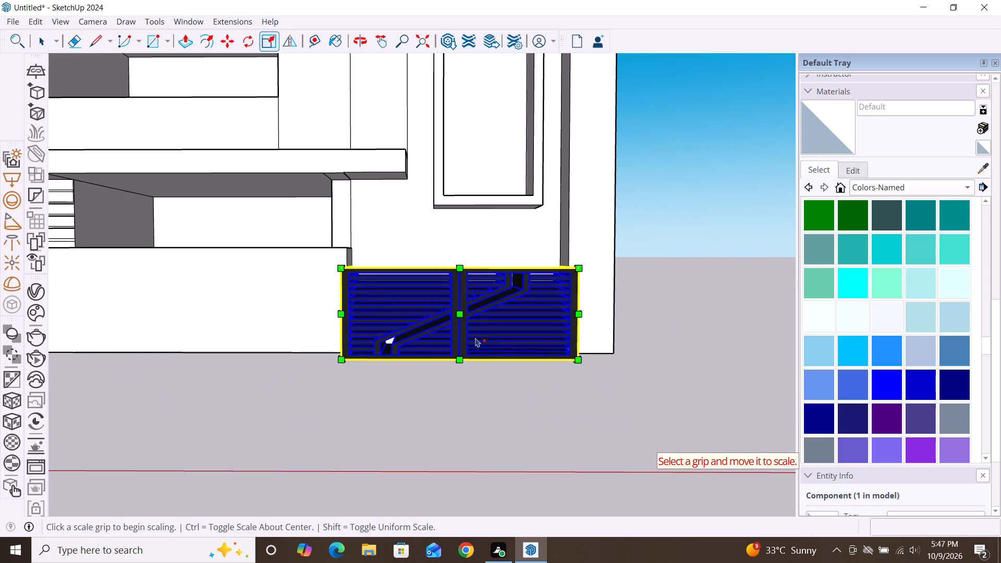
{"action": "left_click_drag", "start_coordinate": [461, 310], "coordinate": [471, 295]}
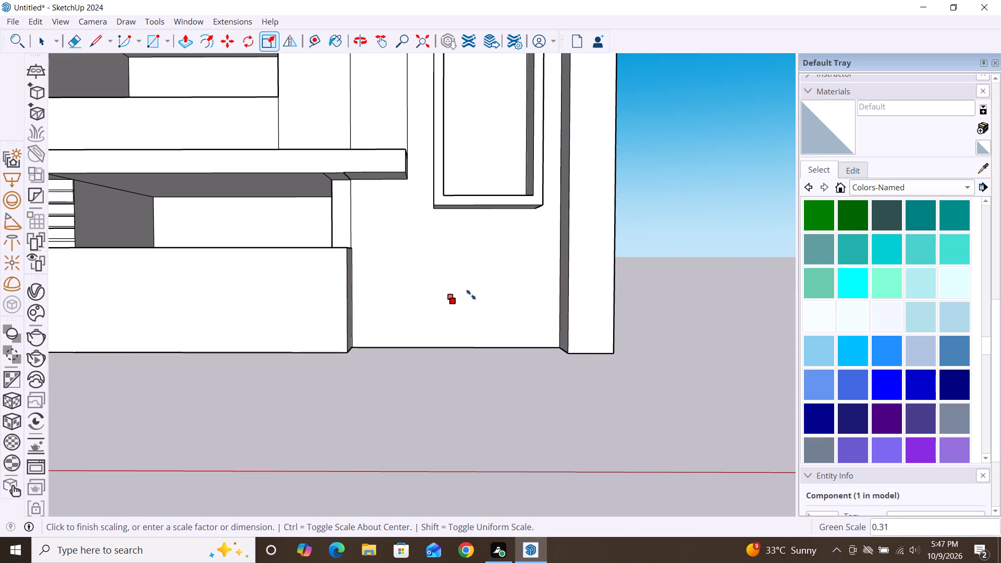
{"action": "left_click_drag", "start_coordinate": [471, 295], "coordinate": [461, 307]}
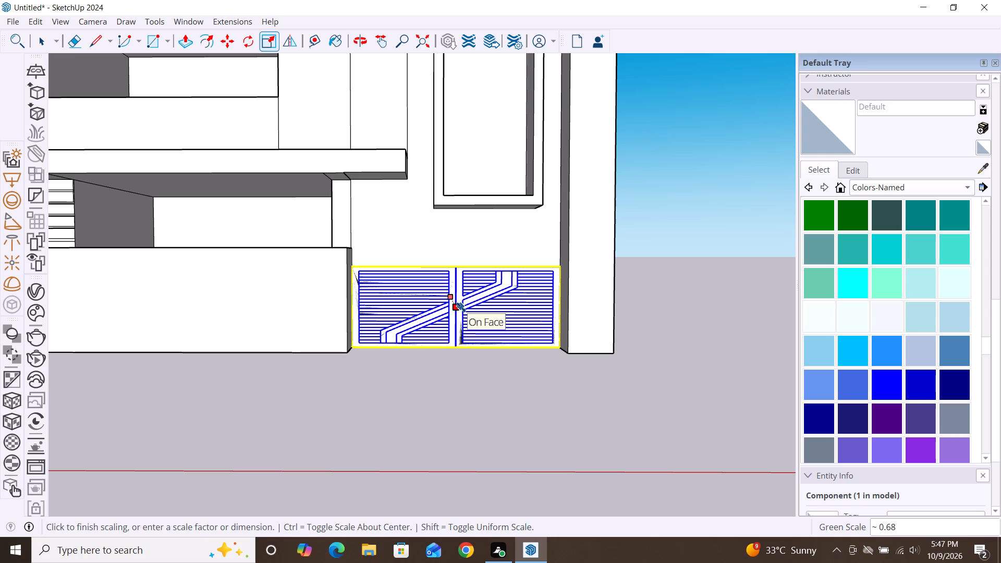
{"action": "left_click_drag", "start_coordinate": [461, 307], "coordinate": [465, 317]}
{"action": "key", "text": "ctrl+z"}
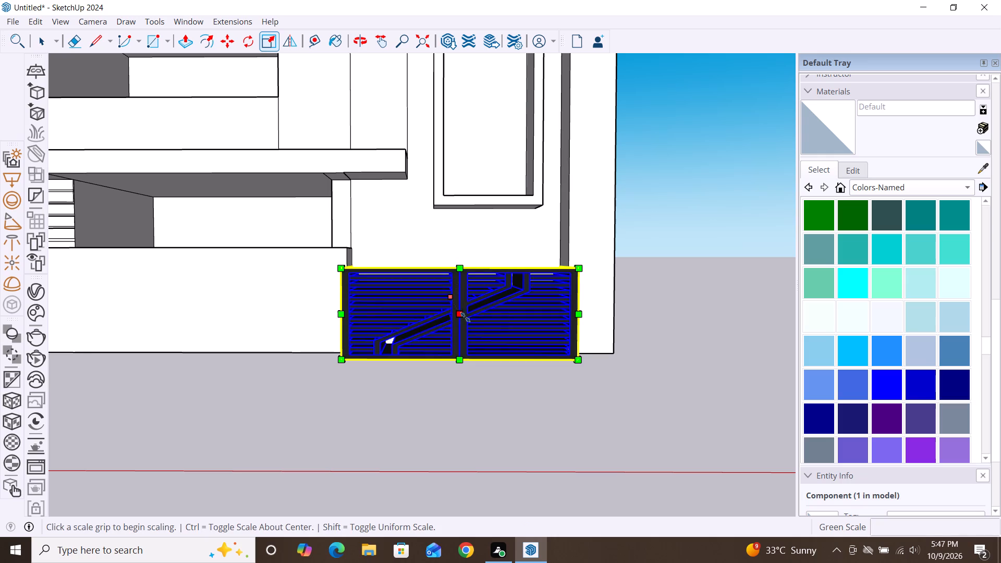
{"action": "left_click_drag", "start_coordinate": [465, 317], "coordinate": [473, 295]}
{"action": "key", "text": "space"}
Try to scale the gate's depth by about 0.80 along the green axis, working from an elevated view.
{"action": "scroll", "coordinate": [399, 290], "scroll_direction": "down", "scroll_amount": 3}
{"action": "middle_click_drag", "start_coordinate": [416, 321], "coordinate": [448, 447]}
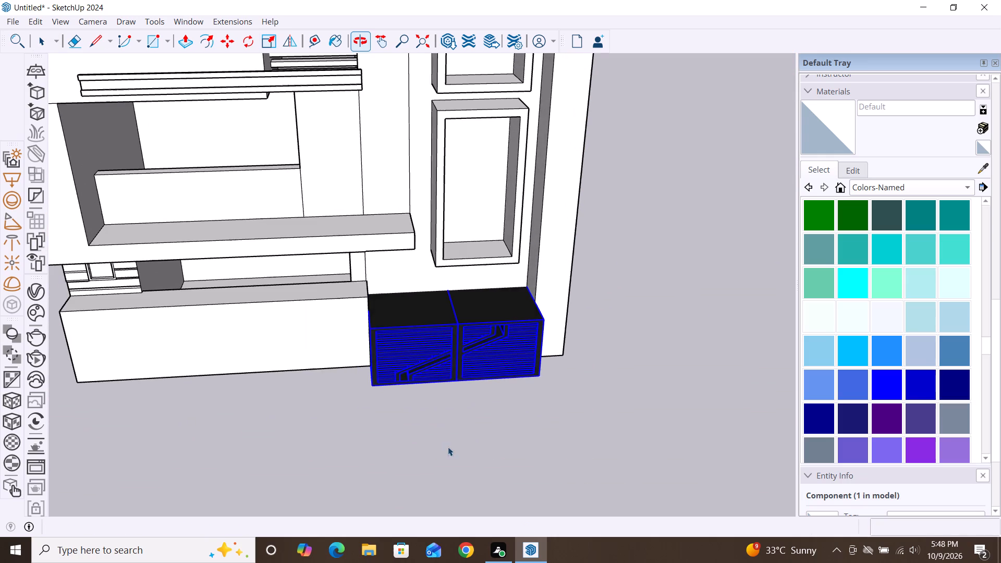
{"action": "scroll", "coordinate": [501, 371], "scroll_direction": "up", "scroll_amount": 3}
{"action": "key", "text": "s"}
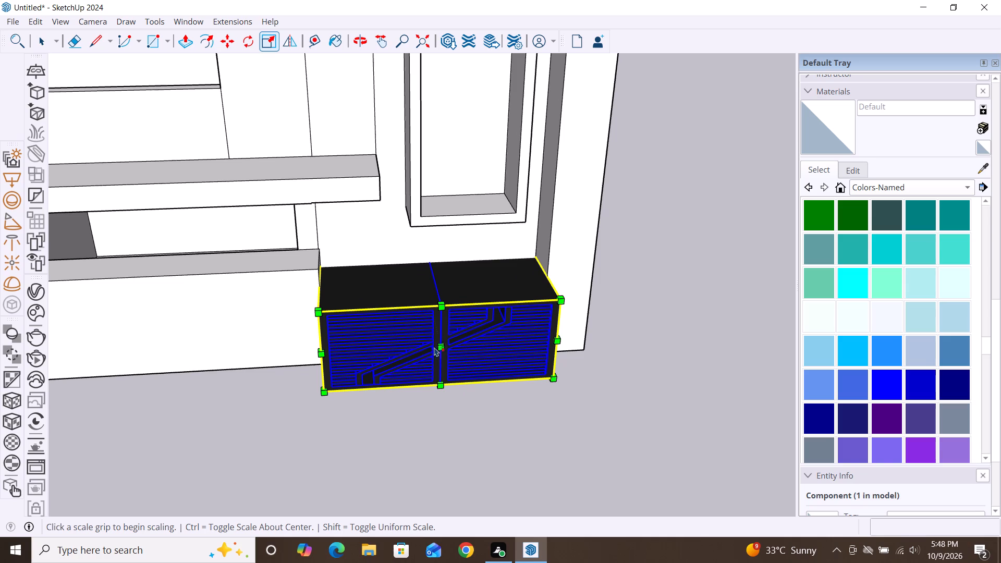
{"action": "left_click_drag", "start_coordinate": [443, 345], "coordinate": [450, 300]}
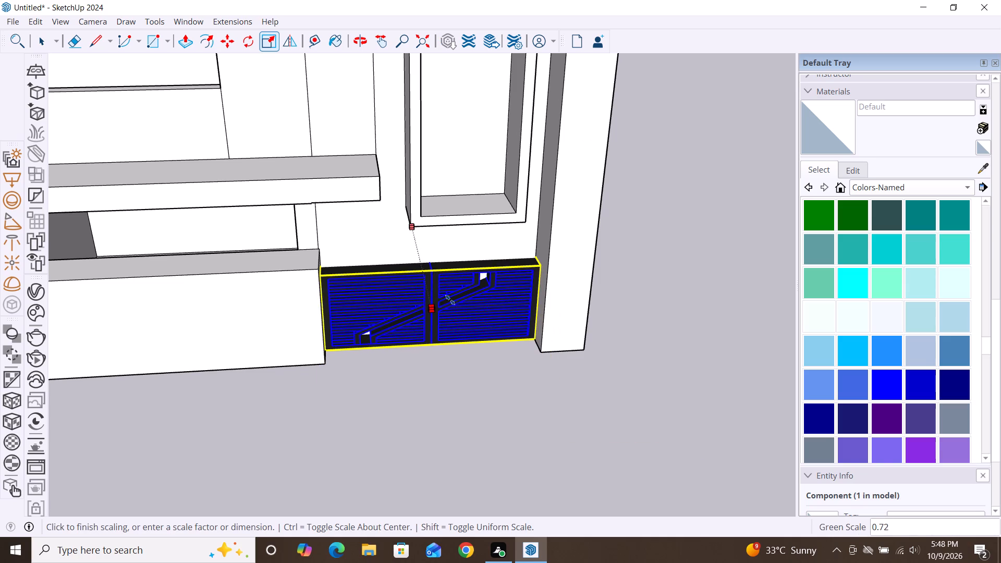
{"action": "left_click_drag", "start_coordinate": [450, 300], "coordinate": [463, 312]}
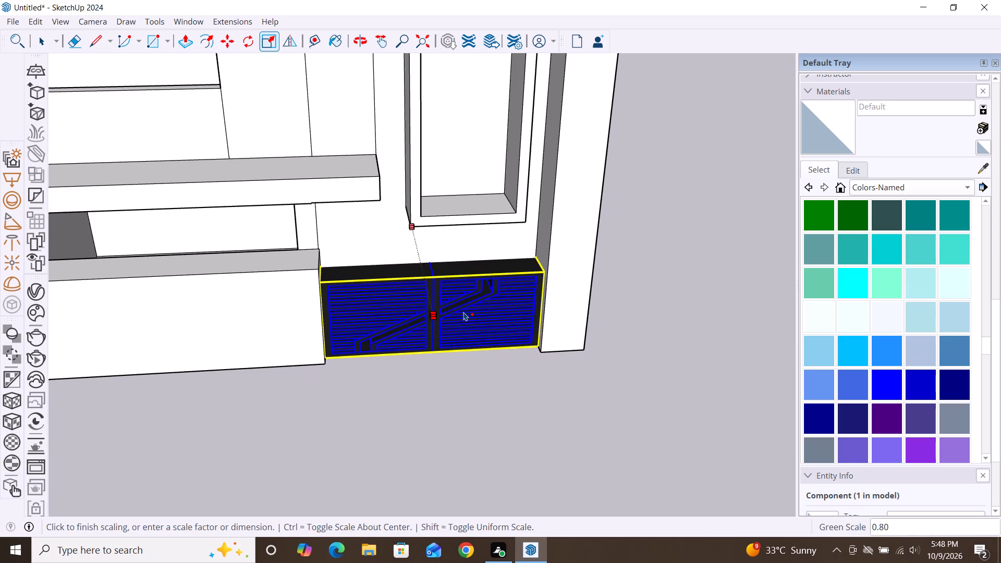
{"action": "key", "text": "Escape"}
Move the gate out of its opening to the clear ground in front of the facade.
{"action": "left_click_drag", "start_coordinate": [463, 312], "coordinate": [553, 378]}
{"action": "key", "text": "m"}
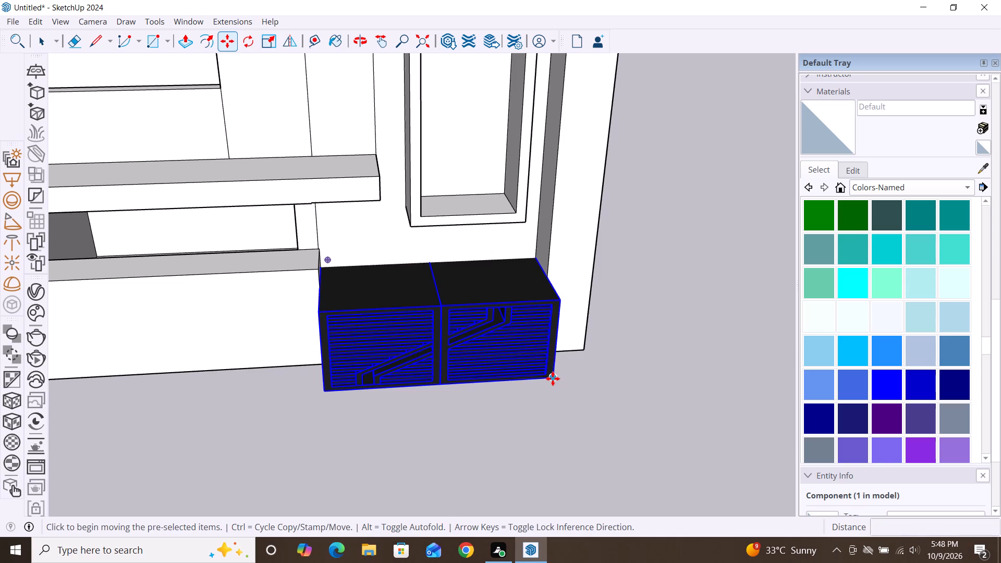
{"action": "left_click_drag", "start_coordinate": [553, 378], "coordinate": [585, 427]}
{"action": "left_click_drag", "start_coordinate": [547, 380], "coordinate": [604, 437]}
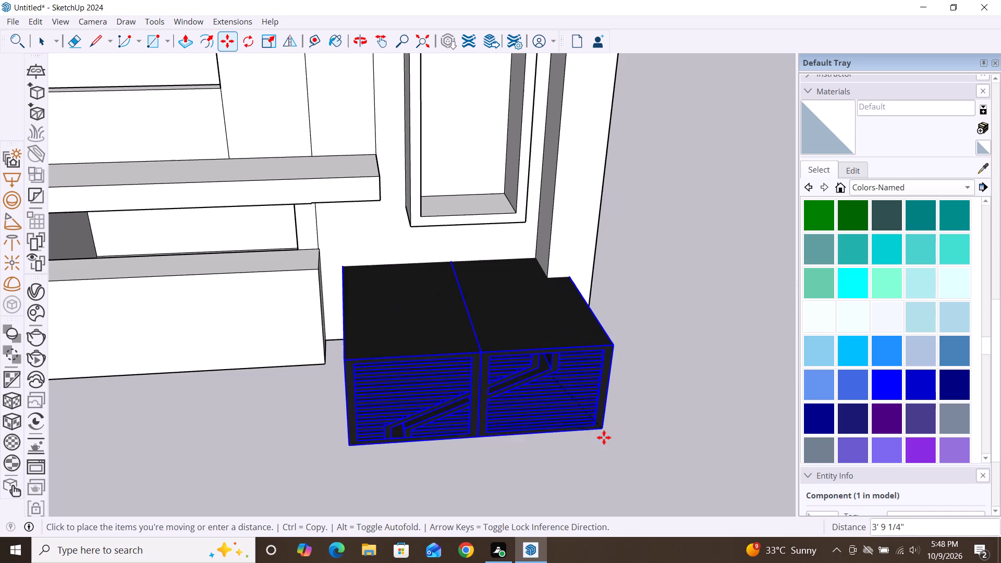
{"action": "left_click_drag", "start_coordinate": [604, 437], "coordinate": [674, 490]}
{"action": "scroll", "coordinate": [678, 461], "scroll_direction": "down", "scroll_amount": 1}
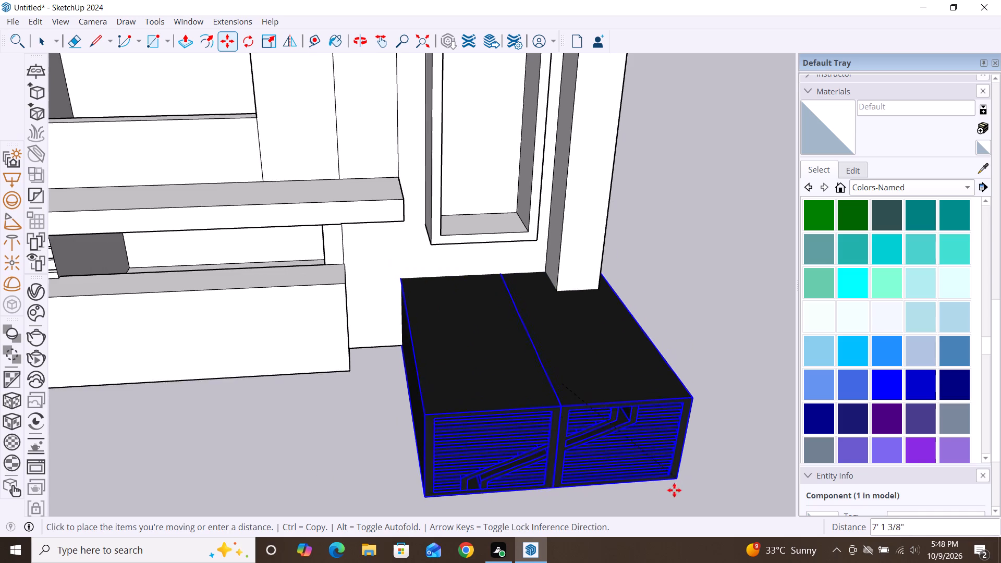
{"action": "left_click_drag", "start_coordinate": [674, 490], "coordinate": [373, 421]}
{"action": "scroll", "coordinate": [674, 497], "scroll_direction": "down", "scroll_amount": 3}
{"action": "scroll", "coordinate": [673, 365], "scroll_direction": "down", "scroll_amount": 4}
{"action": "scroll", "coordinate": [540, 239], "scroll_direction": "down", "scroll_amount": 4}
{"action": "scroll", "coordinate": [370, 272], "scroll_direction": "down", "scroll_amount": 5}
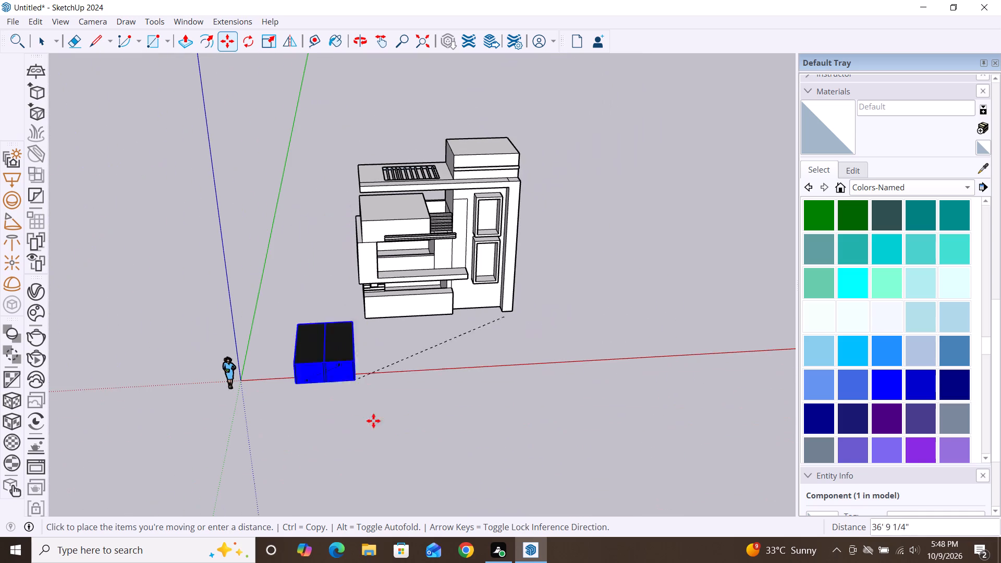
{"action": "left_click_drag", "start_coordinate": [373, 421], "coordinate": [486, 374]}
Scale the gate's depth down along the green axis in two passes, the second at about 0.36, leaving a thin panel.
{"action": "key", "text": "s"}
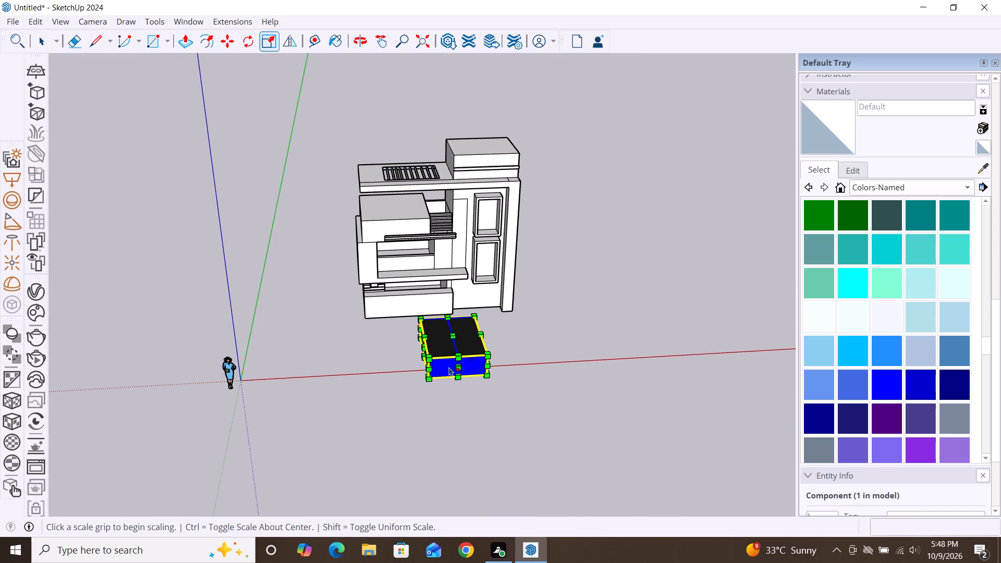
{"action": "left_click_drag", "start_coordinate": [463, 370], "coordinate": [456, 324]}
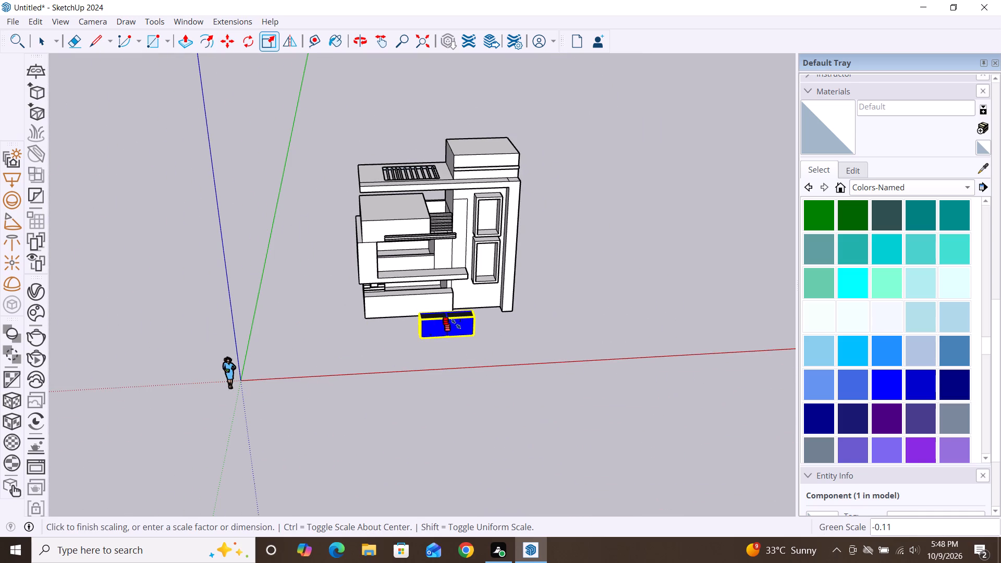
{"action": "left_click_drag", "start_coordinate": [456, 324], "coordinate": [458, 328]}
{"action": "scroll", "coordinate": [409, 338], "scroll_direction": "up", "scroll_amount": 2}
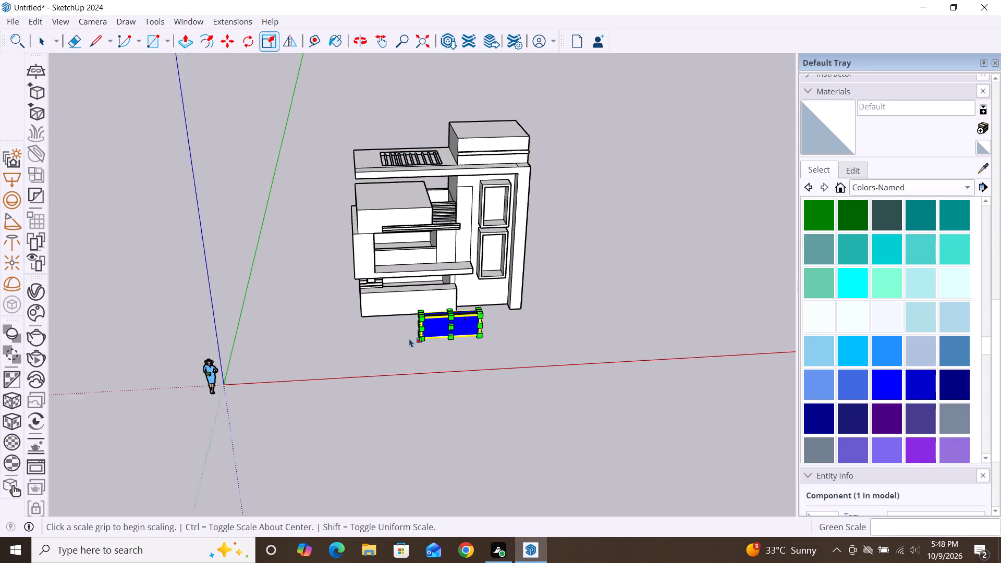
{"action": "scroll", "coordinate": [409, 338], "scroll_direction": "up", "scroll_amount": 15}
{"action": "key", "text": "m"}
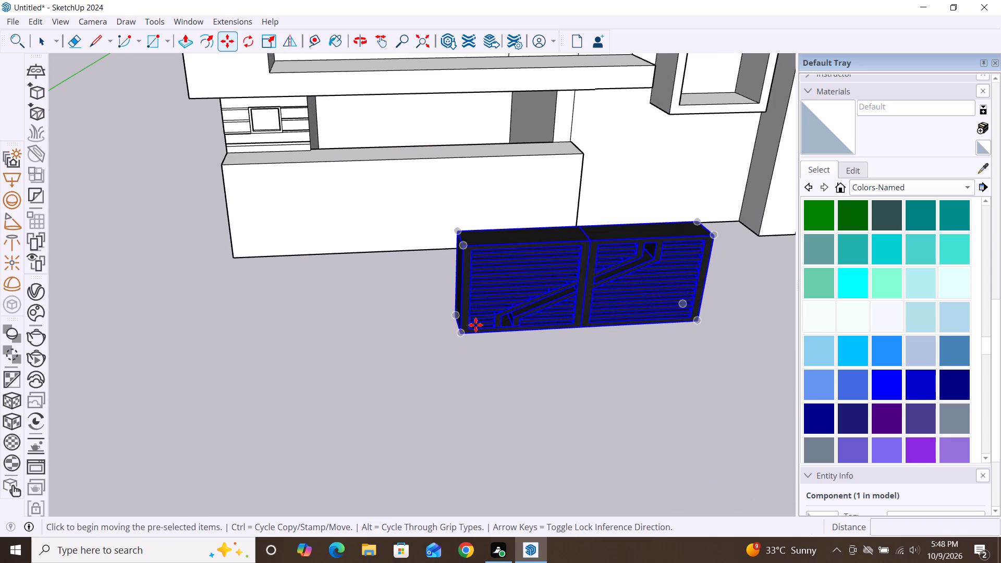
{"action": "key", "text": "s"}
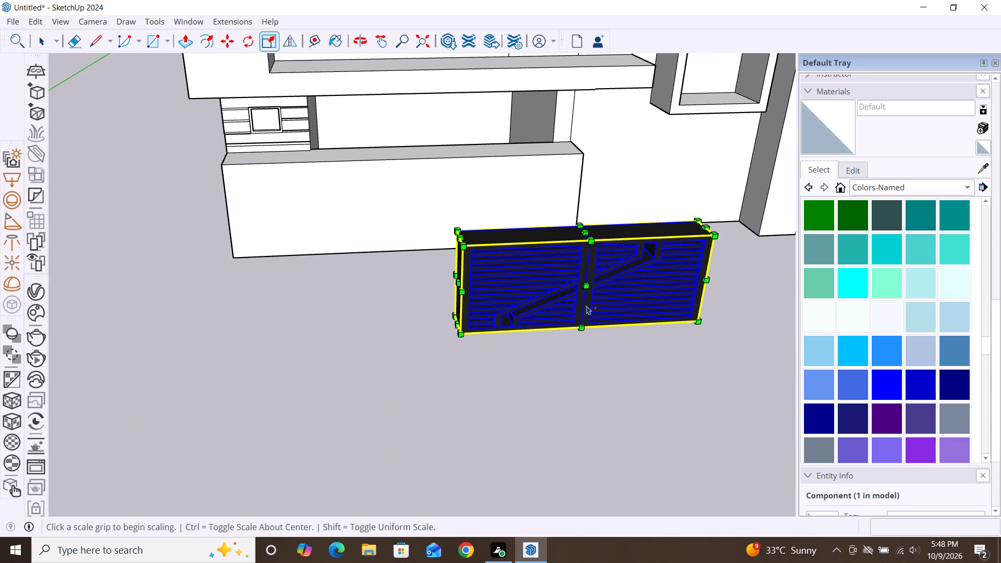
{"action": "left_click_drag", "start_coordinate": [588, 292], "coordinate": [588, 283]}
{"action": "left_click_drag", "start_coordinate": [588, 282], "coordinate": [585, 273]}
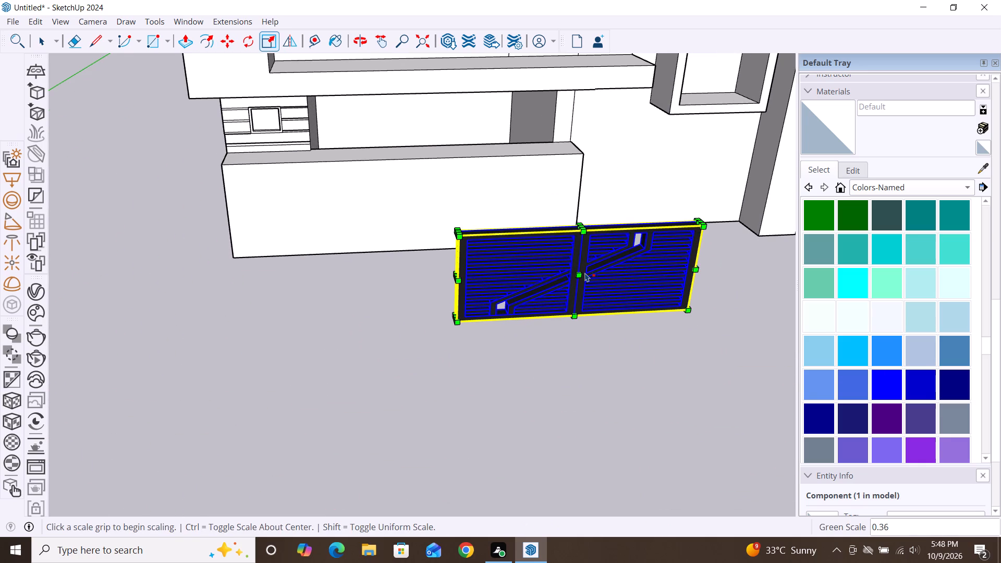
{"action": "left_click_drag", "start_coordinate": [585, 273], "coordinate": [584, 261]}
{"action": "key", "text": "space"}
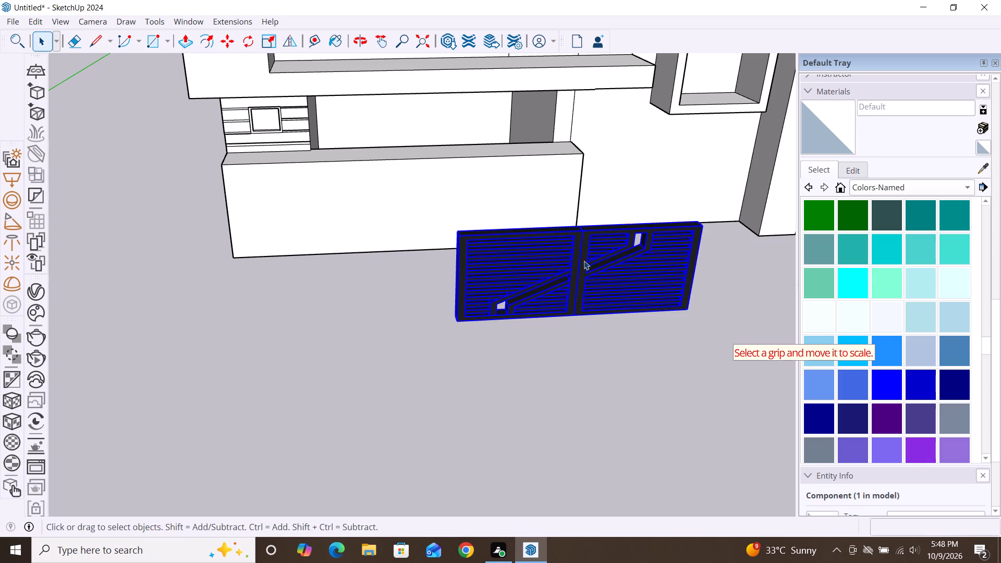
Move the thin gate by its lower front corner to the boundary wall's bottom corner so it fills the opening beside the pillar.
{"action": "key", "text": "m"}
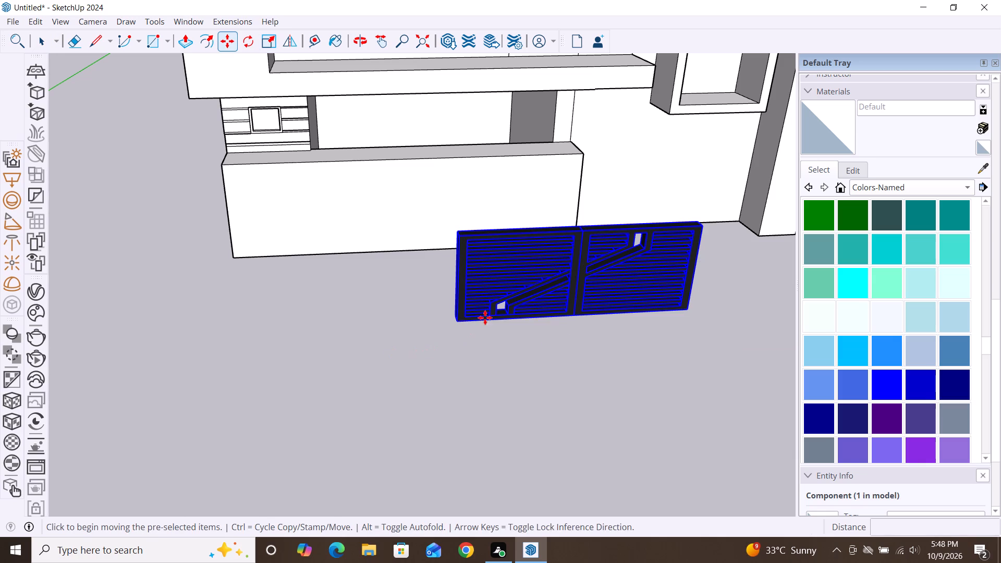
{"action": "left_click", "coordinate": [460, 317]}
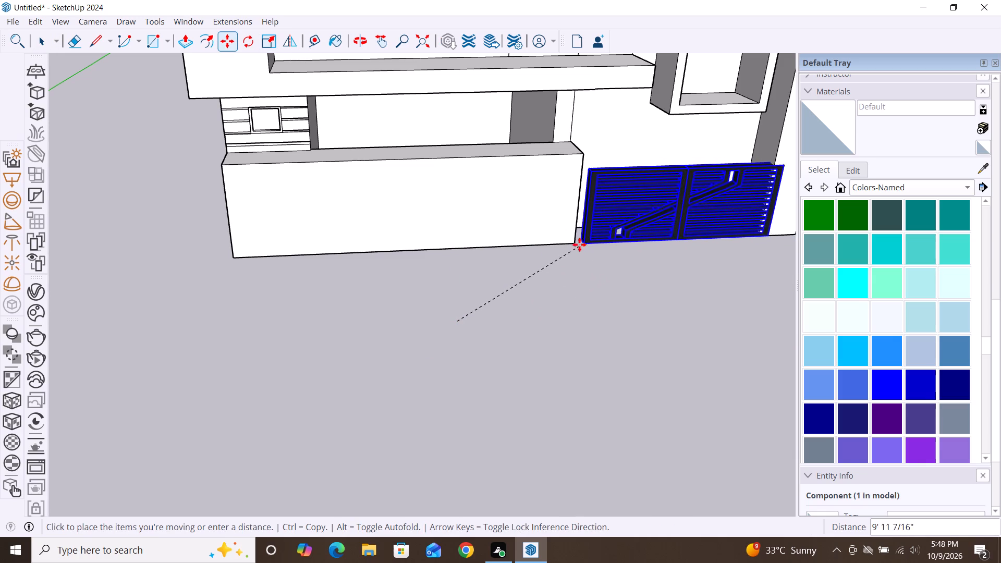
{"action": "scroll", "coordinate": [575, 243], "scroll_direction": "up", "scroll_amount": 12}
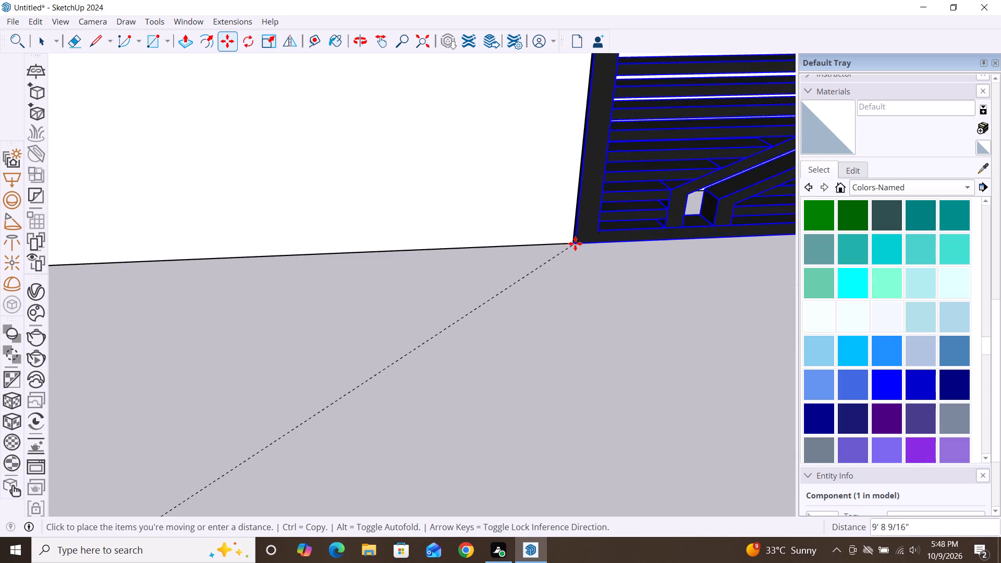
{"action": "scroll", "coordinate": [575, 243], "scroll_direction": "up", "scroll_amount": 1}
{"action": "left_click", "coordinate": [577, 244]}
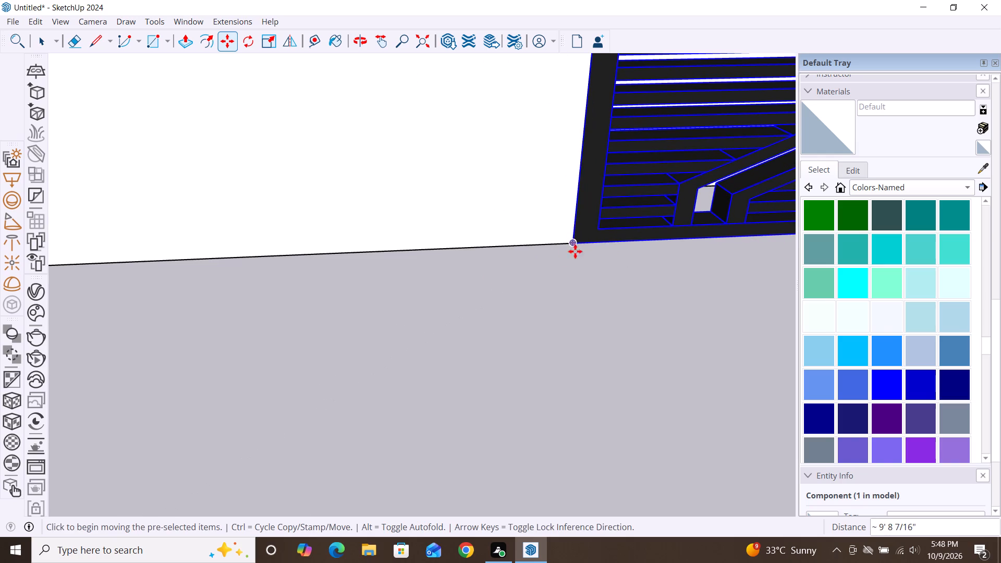
{"action": "scroll", "coordinate": [412, 285], "scroll_direction": "down", "scroll_amount": 17}
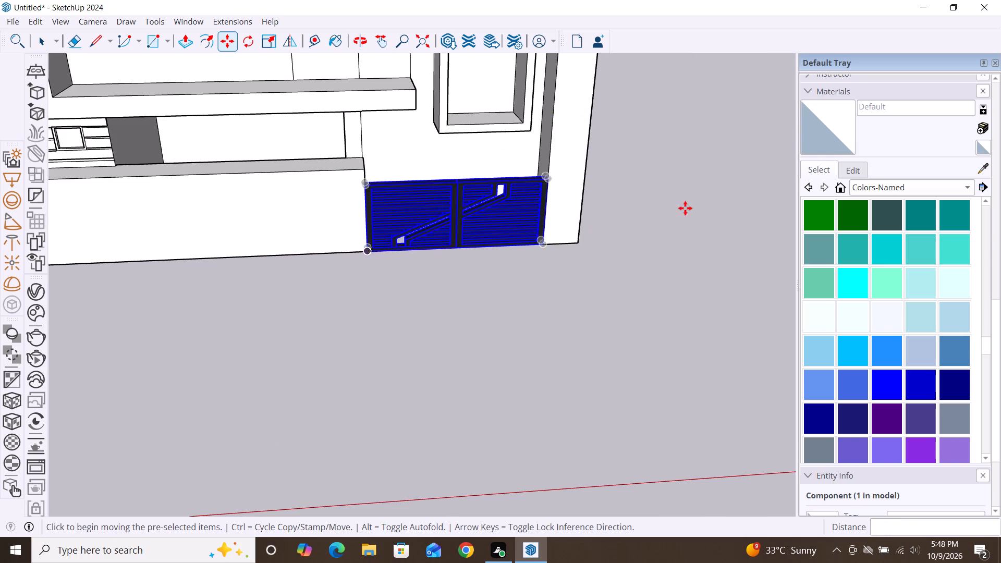
{"action": "scroll", "coordinate": [698, 205], "scroll_direction": "down", "scroll_amount": 3}
{"action": "scroll", "coordinate": [629, 284], "scroll_direction": "down", "scroll_amount": 3}
{"action": "key", "text": "space"}
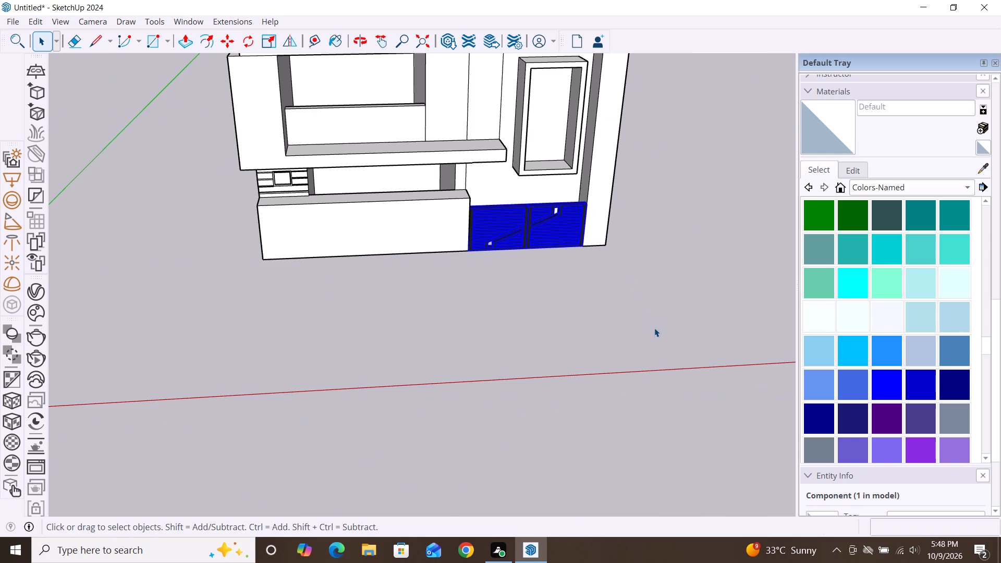
{"action": "left_click", "coordinate": [654, 328]}
Examine the gate in its opening and the surrounding facade from near ground level.
{"action": "scroll", "coordinate": [643, 252], "scroll_direction": "down", "scroll_amount": 3}
{"action": "middle_click_drag", "start_coordinate": [643, 322], "coordinate": [520, 222]}
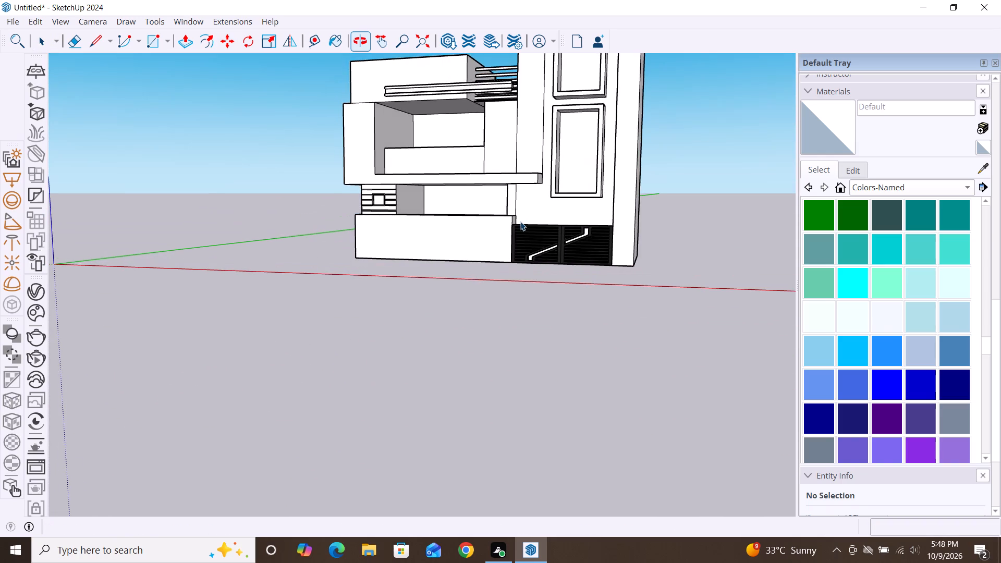
{"action": "scroll", "coordinate": [520, 222], "scroll_direction": "down", "scroll_amount": 2}
{"action": "middle_click_drag", "start_coordinate": [575, 273], "coordinate": [698, 272]}
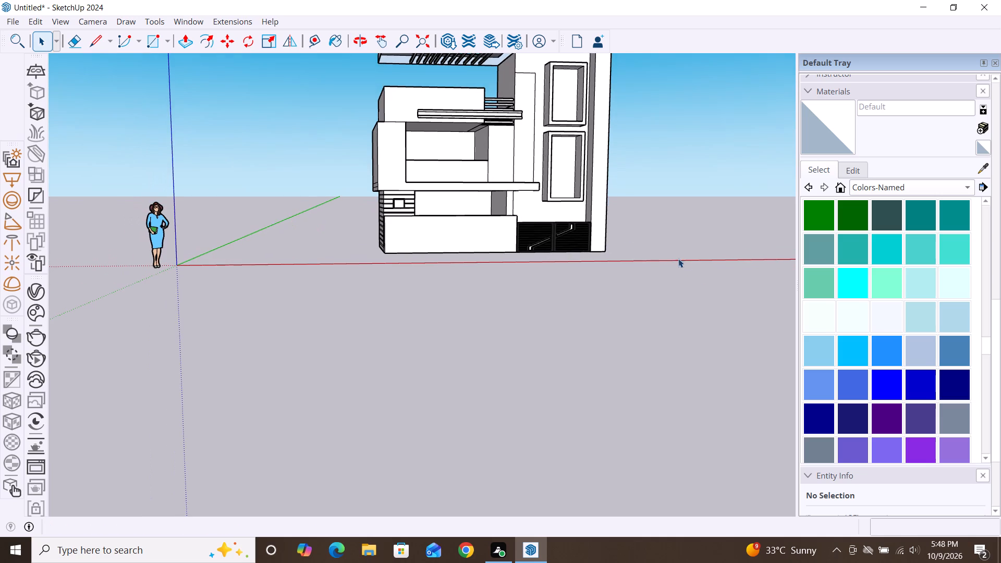
{"action": "scroll", "coordinate": [543, 185], "scroll_direction": "up", "scroll_amount": 3}
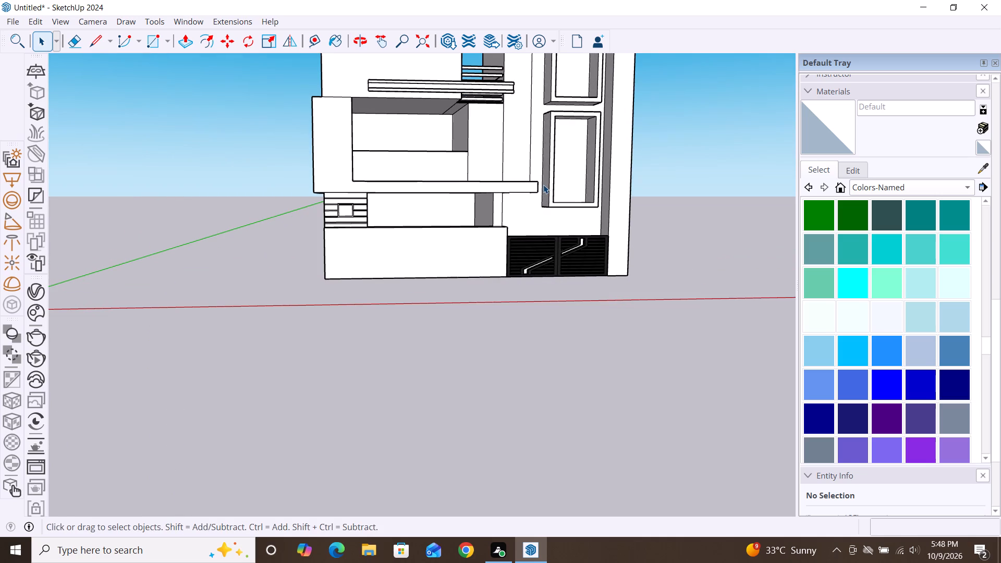
{"action": "scroll", "coordinate": [543, 185], "scroll_direction": "down", "scroll_amount": 3}
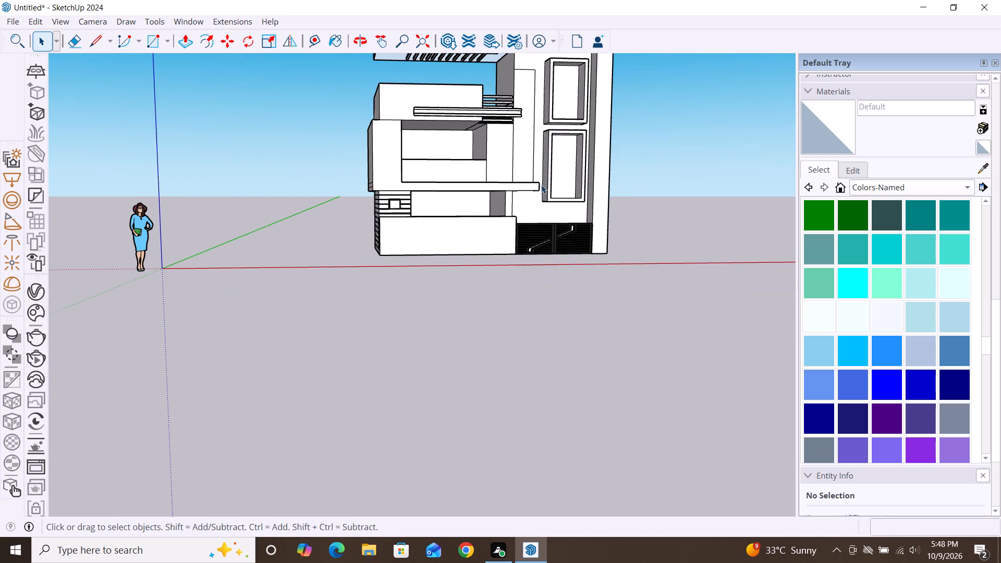
{"action": "scroll", "coordinate": [532, 188], "scroll_direction": "up", "scroll_amount": 3}
{"action": "scroll", "coordinate": [532, 188], "scroll_direction": "down", "scroll_amount": 2}
{"action": "scroll", "coordinate": [532, 188], "scroll_direction": "up", "scroll_amount": 3}
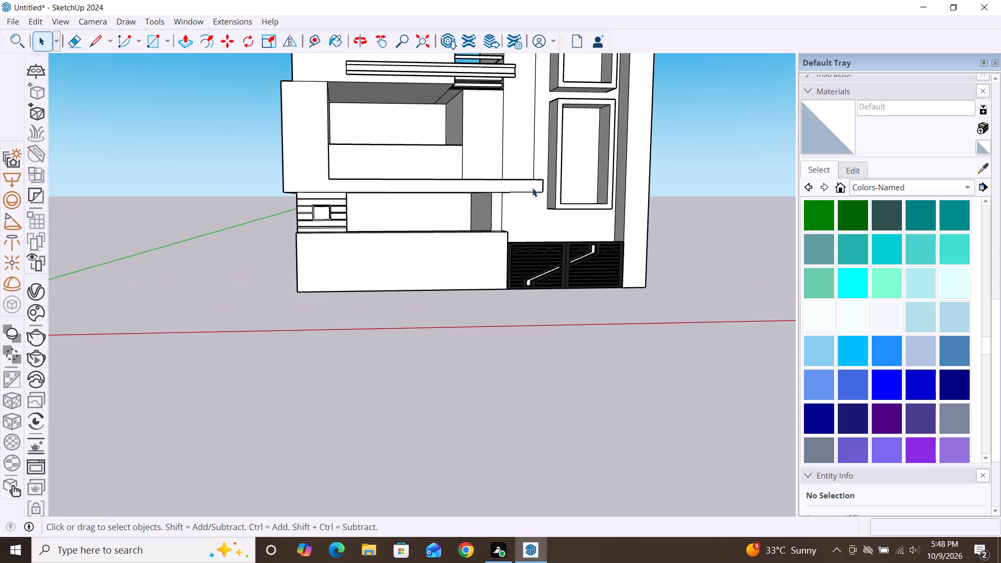
Draw a horizontal rectangle about 8' 1/2" by 1' 6 1/2" on the front boundary wall's face.
{"action": "key", "text": "r"}
{"action": "left_click", "coordinate": [338, 243]}
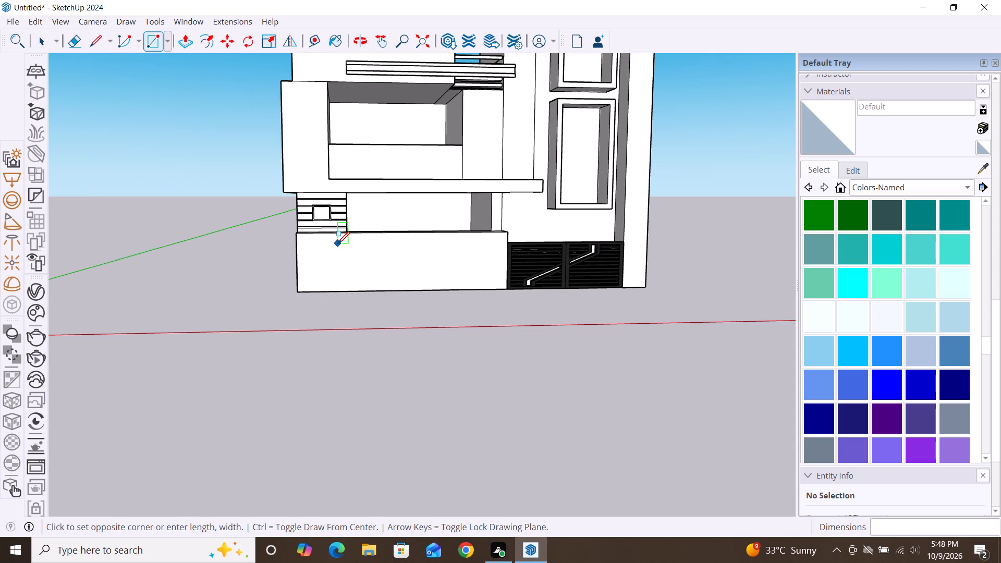
{"action": "left_click", "coordinate": [443, 263]}
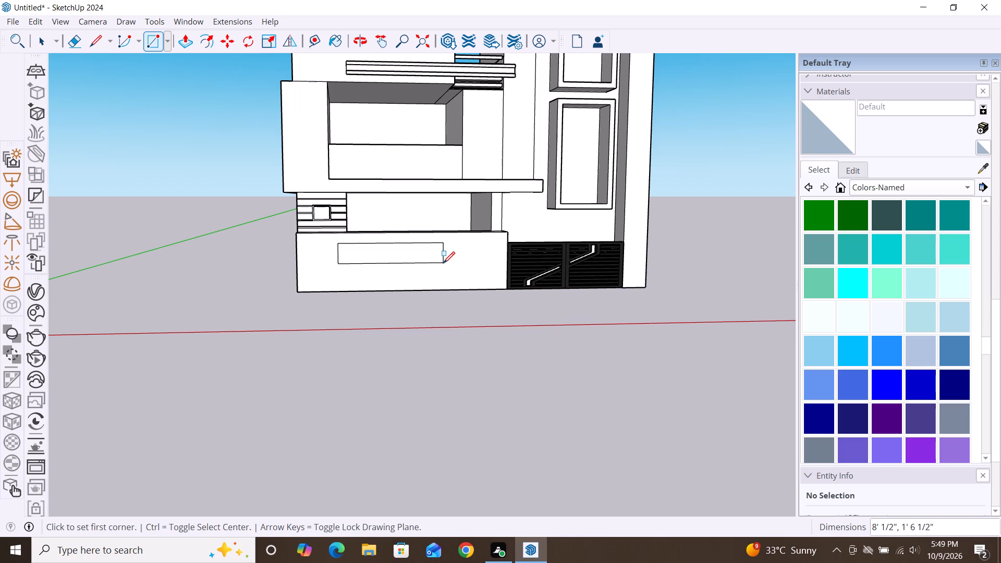
Push/Pull the boundary wall face around the rectangle outward about 1' 1 9/16", leaving the rectangle as a recess.
{"action": "key", "text": "p"}
{"action": "left_click", "coordinate": [488, 264]}
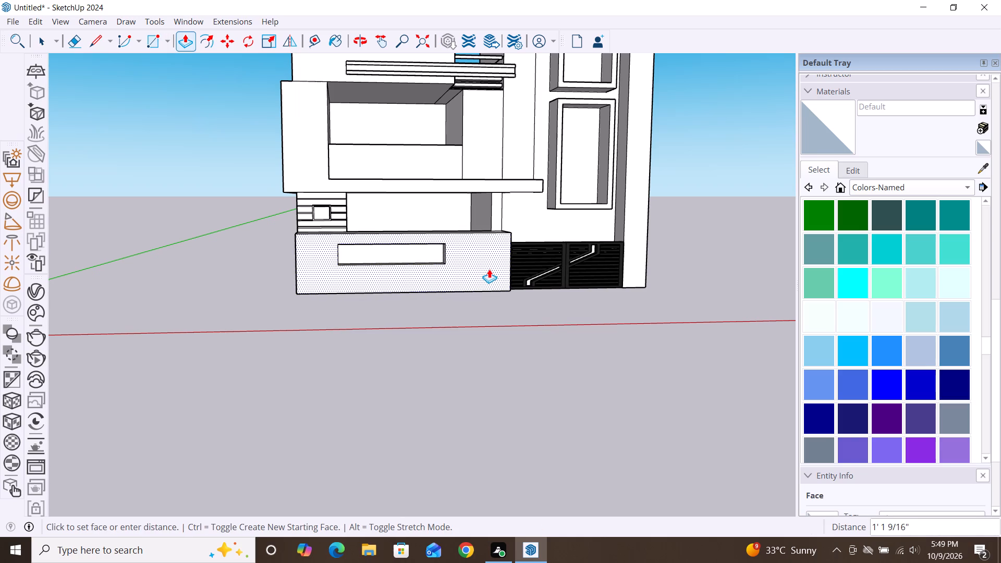
{"action": "double_click", "coordinate": [489, 269]}
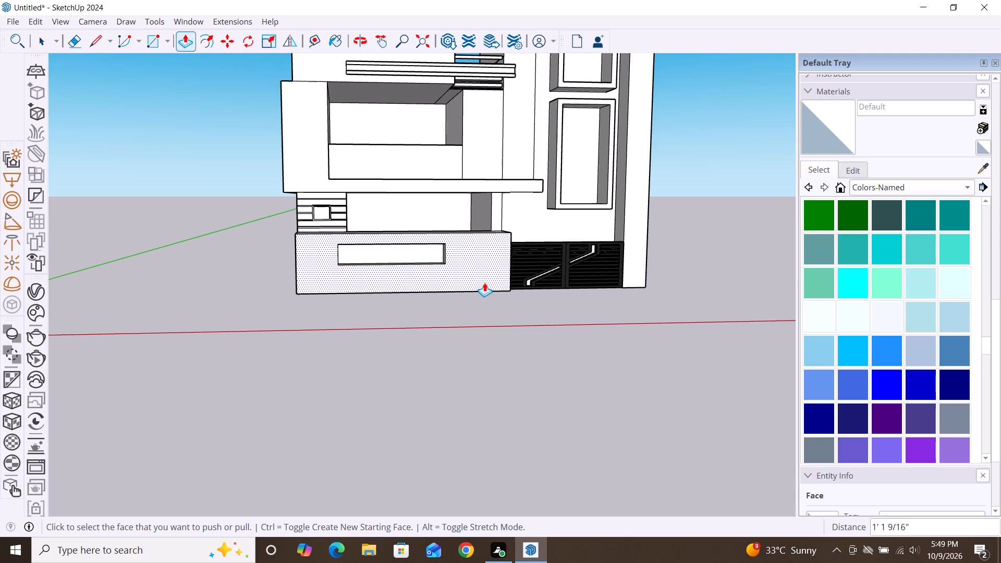
{"action": "key", "text": "space"}
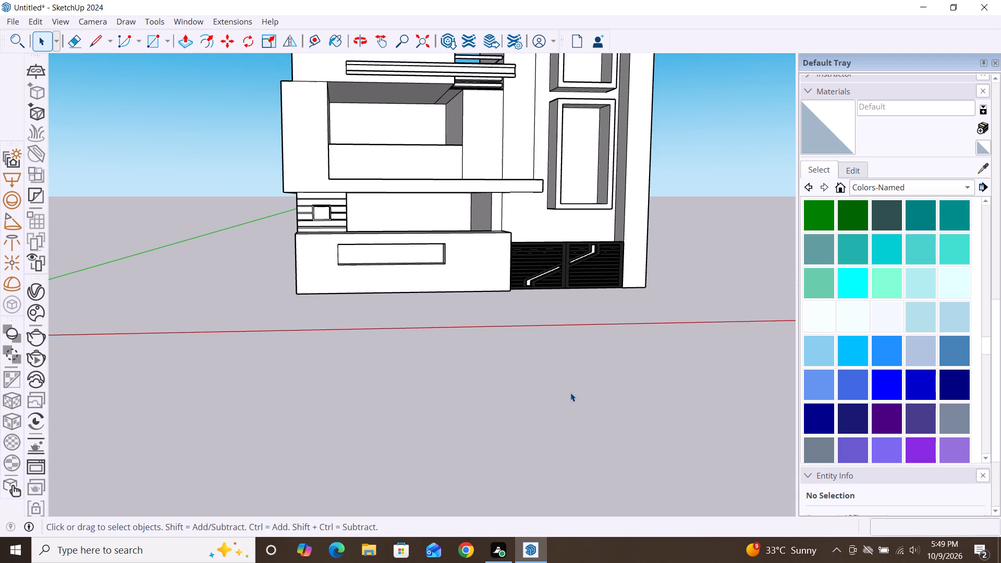
Examine the whole front facade, including the recessed boundary wall and the gate, both close up and from a distance.
{"action": "scroll", "coordinate": [488, 298], "scroll_direction": "down", "scroll_amount": 3}
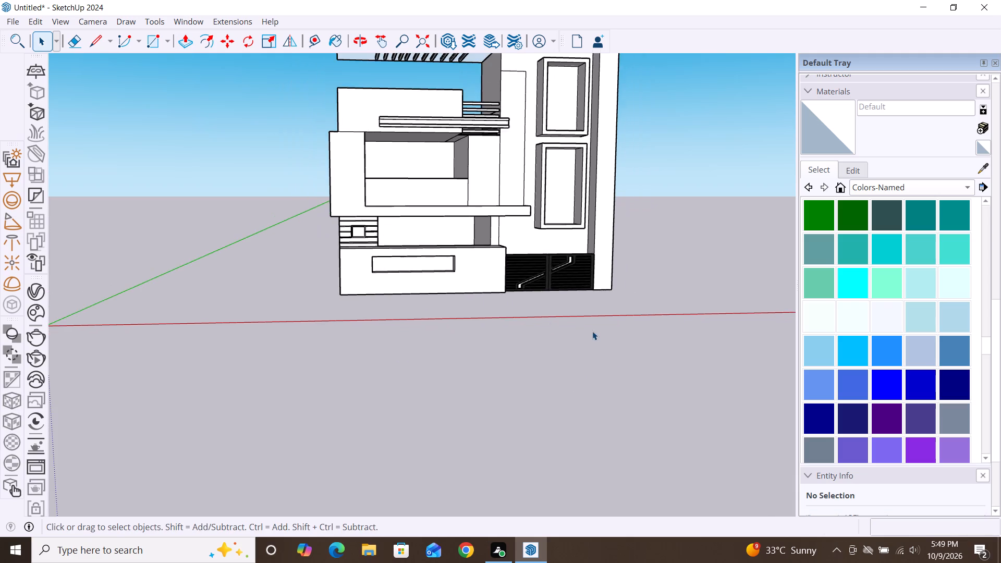
{"action": "scroll", "coordinate": [592, 331], "scroll_direction": "down", "scroll_amount": 3}
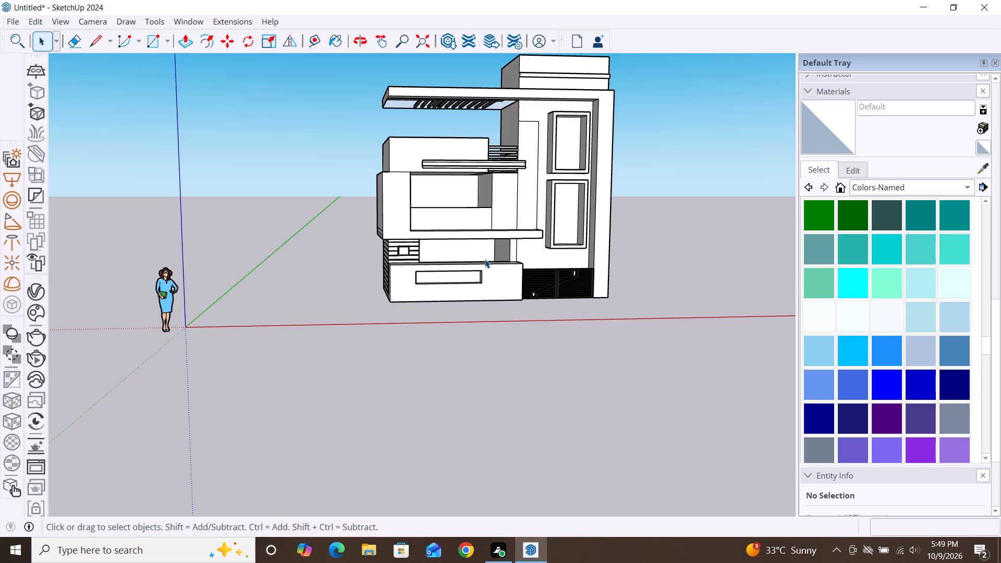
{"action": "scroll", "coordinate": [495, 238], "scroll_direction": "up", "scroll_amount": 3}
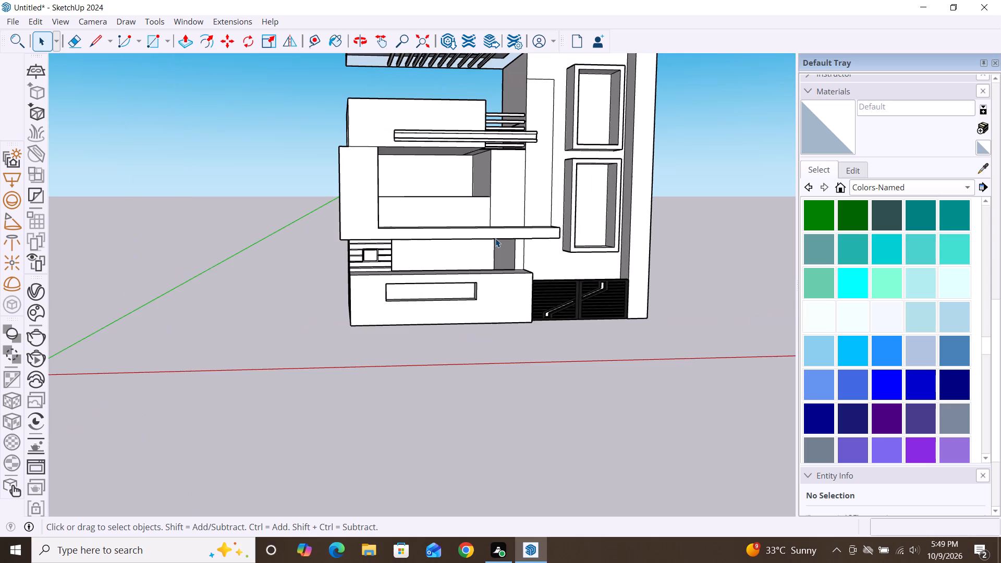
{"action": "scroll", "coordinate": [495, 238], "scroll_direction": "down", "scroll_amount": 2}
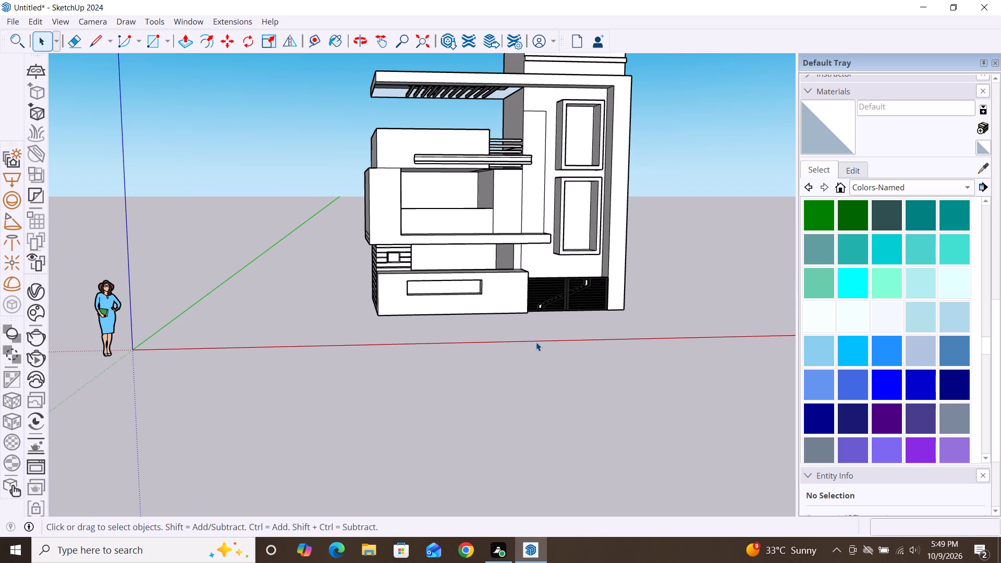
{"action": "scroll", "coordinate": [536, 342], "scroll_direction": "down", "scroll_amount": 2}
{"action": "scroll", "coordinate": [463, 297], "scroll_direction": "up", "scroll_amount": 3}
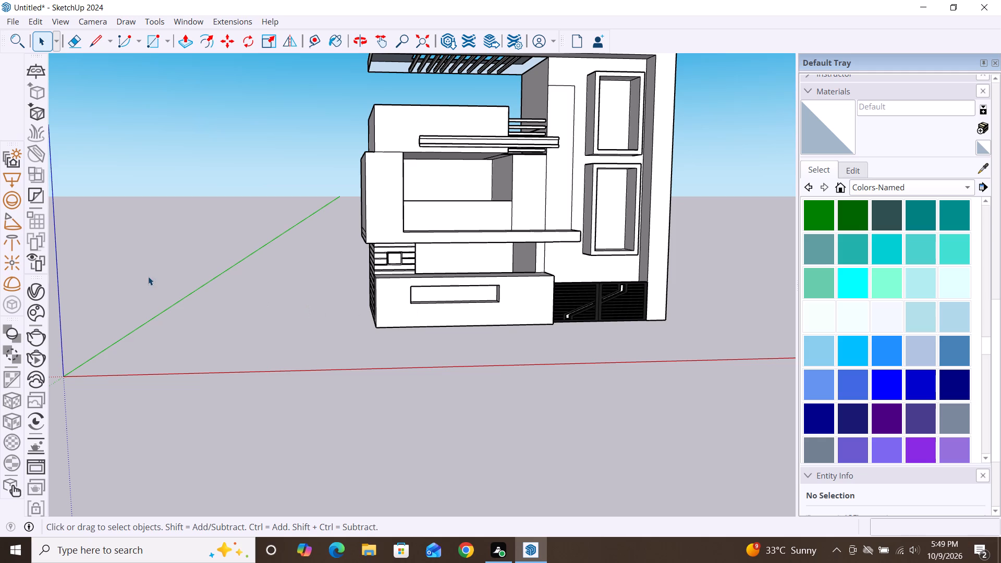
{"action": "scroll", "coordinate": [149, 260], "scroll_direction": "down", "scroll_amount": 2}
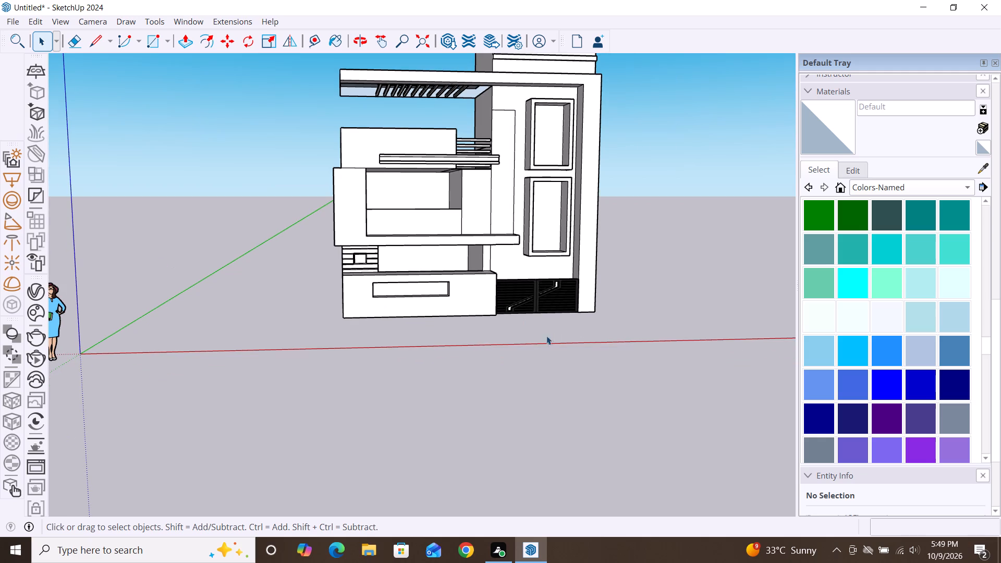
{"action": "scroll", "coordinate": [494, 221], "scroll_direction": "up", "scroll_amount": 3}
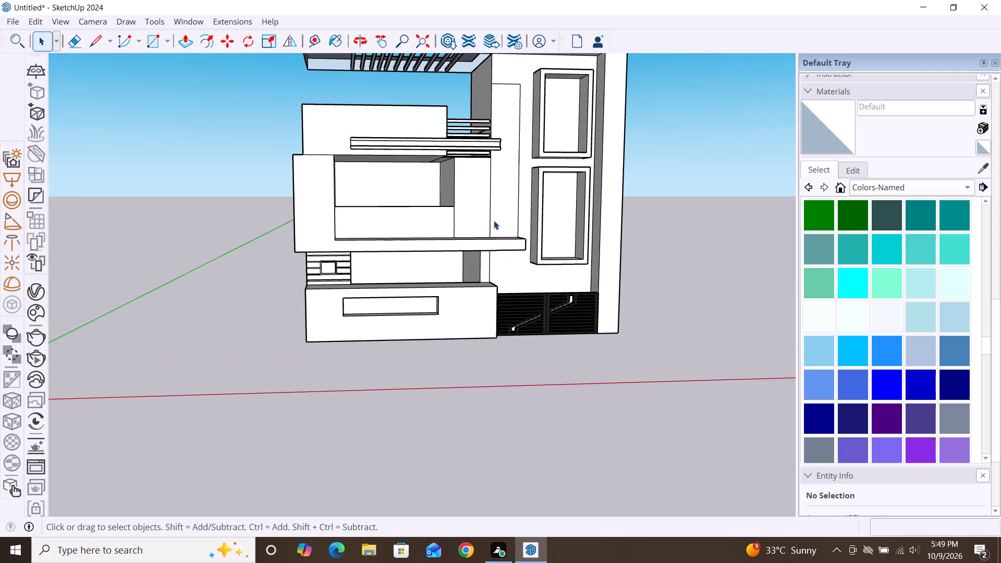
{"action": "scroll", "coordinate": [384, 216], "scroll_direction": "down", "scroll_amount": 3}
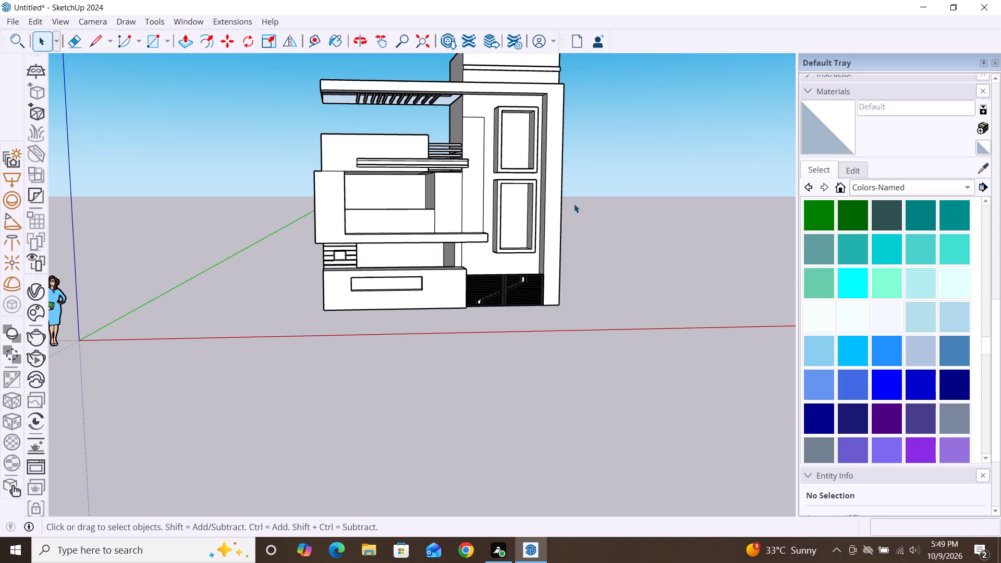
{"action": "scroll", "coordinate": [574, 204], "scroll_direction": "down", "scroll_amount": 2}
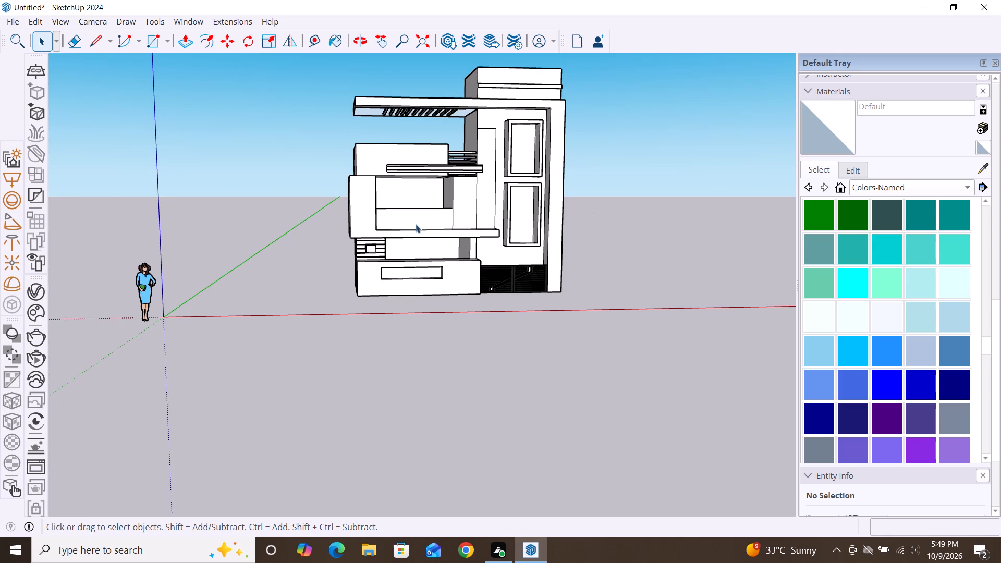
{"action": "scroll", "coordinate": [433, 242], "scroll_direction": "up", "scroll_amount": 5}
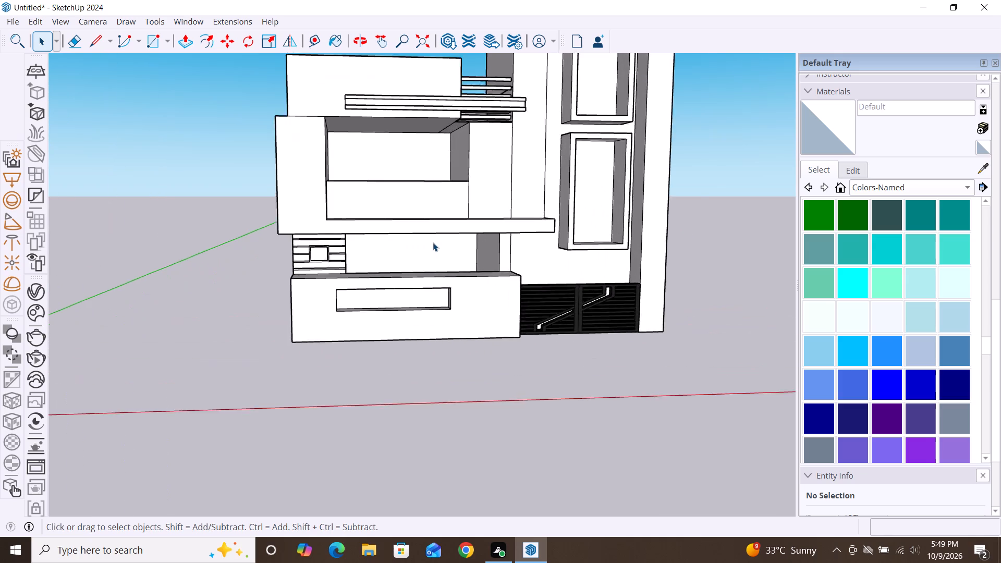
{"action": "scroll", "coordinate": [433, 242], "scroll_direction": "up", "scroll_amount": 1}
{"action": "scroll", "coordinate": [433, 242], "scroll_direction": "down", "scroll_amount": 3}
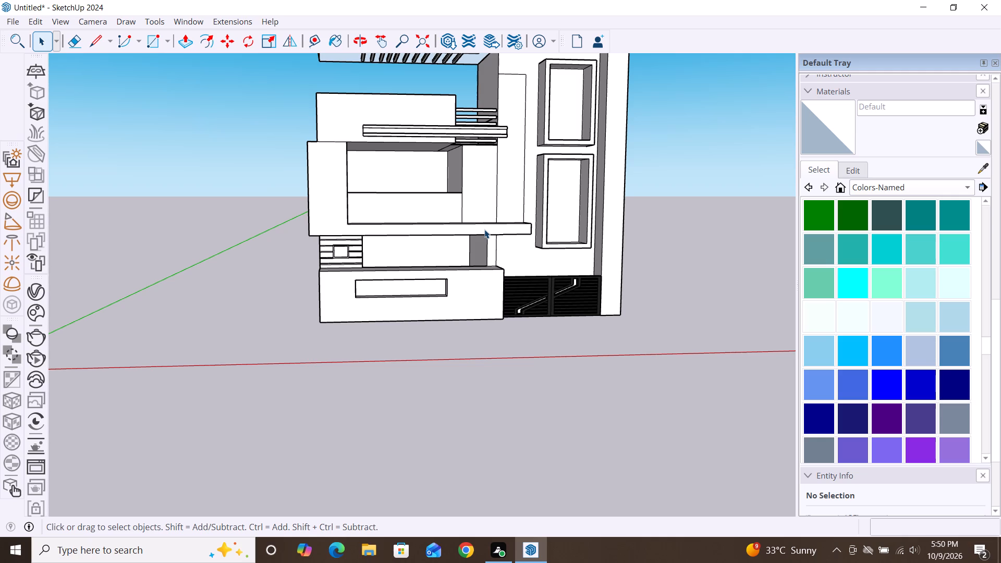
{"action": "scroll", "coordinate": [509, 254], "scroll_direction": "down", "scroll_amount": 3}
{"action": "scroll", "coordinate": [496, 176], "scroll_direction": "down", "scroll_amount": 2}
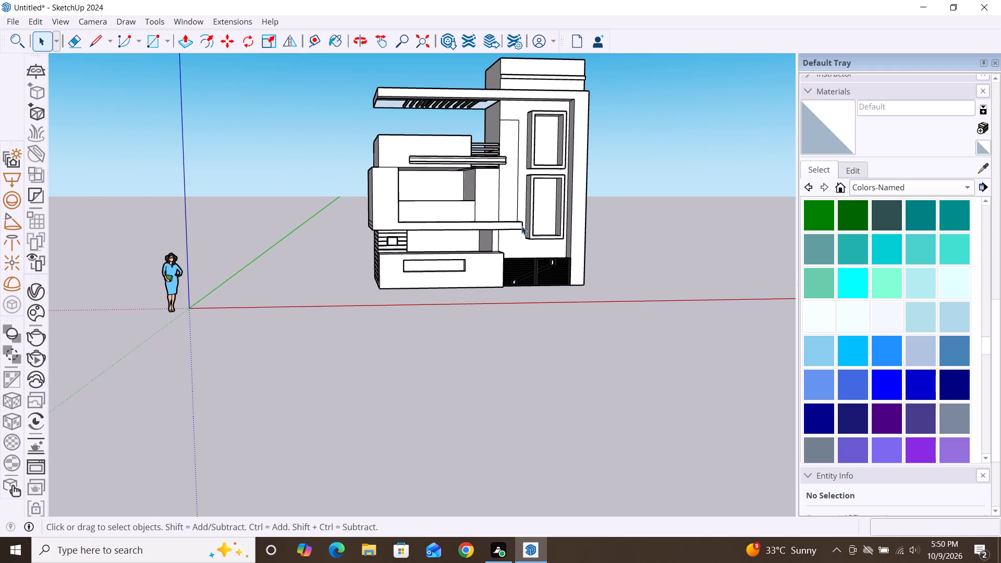
Examine the front facade, boundary wall recess and gate from slightly different angles.
{"action": "middle_click_drag", "start_coordinate": [568, 288], "coordinate": [474, 284]}
{"action": "scroll", "coordinate": [457, 179], "scroll_direction": "up", "scroll_amount": 2}
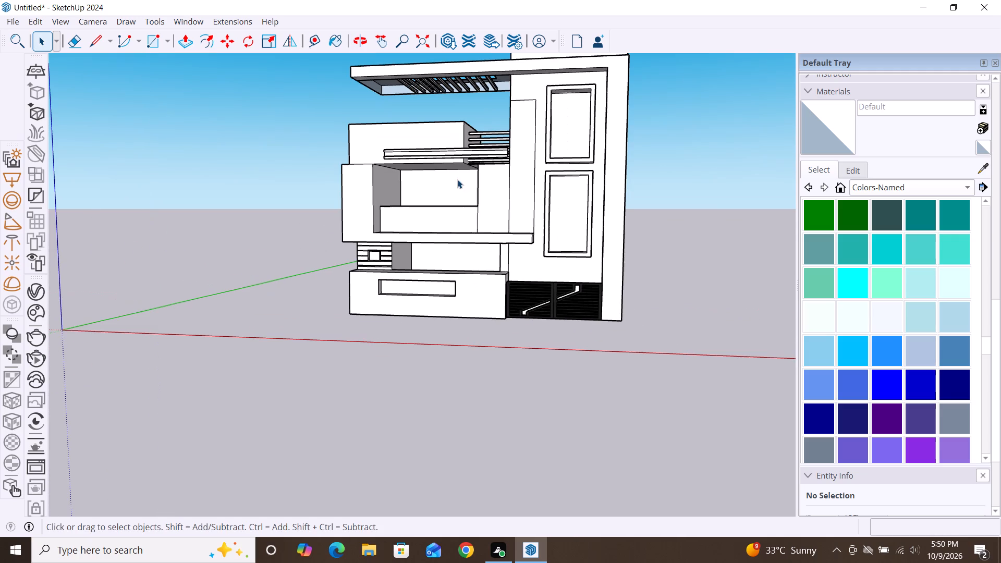
{"action": "middle_click_drag", "start_coordinate": [478, 256], "coordinate": [559, 278]}
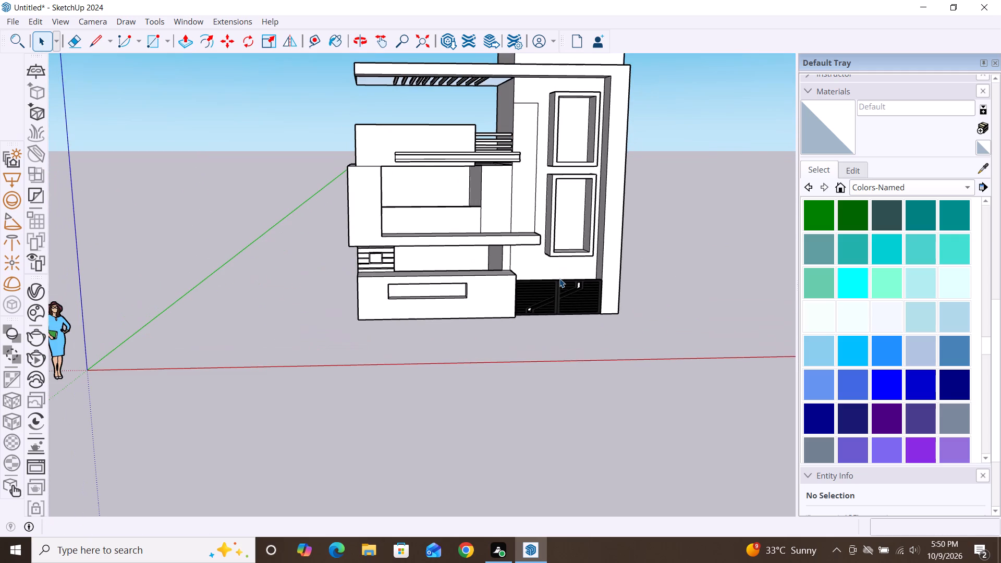
{"action": "scroll", "coordinate": [535, 241], "scroll_direction": "up", "scroll_amount": 3}
{"action": "scroll", "coordinate": [535, 241], "scroll_direction": "down", "scroll_amount": 2}
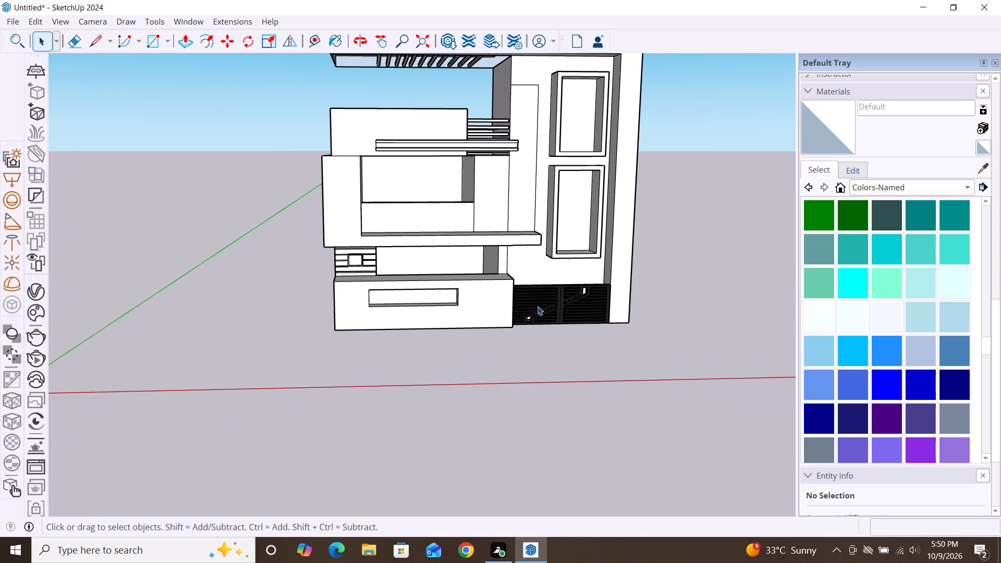
{"action": "triple_click", "coordinate": [681, 302]}
{"action": "double_click", "coordinate": [681, 302]}
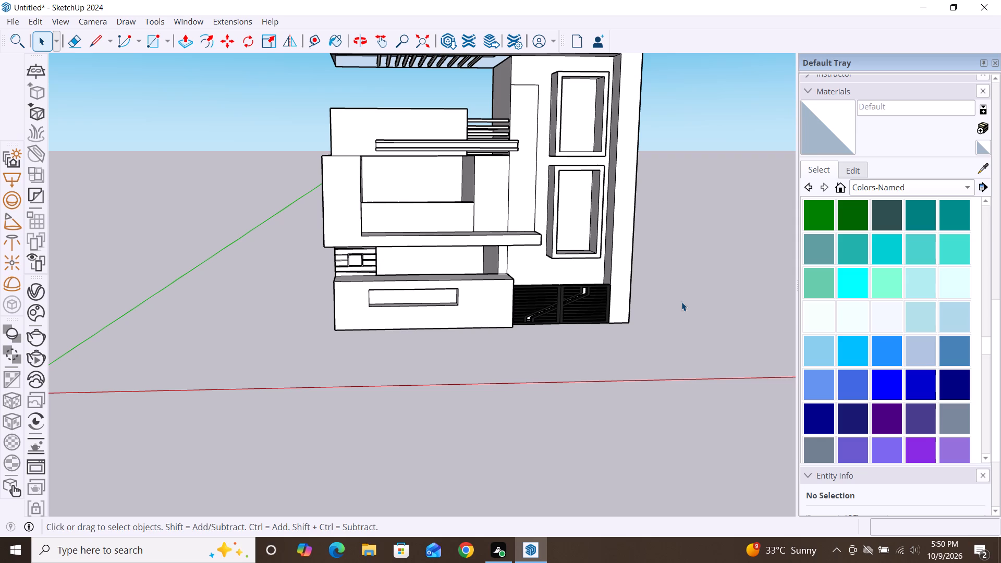
{"action": "double_click", "coordinate": [681, 302]}
Switch to Chrome and open the 3D Warehouse website from a "3dwarehouse sketchup" web search.
{"action": "left_click", "coordinate": [470, 545]}
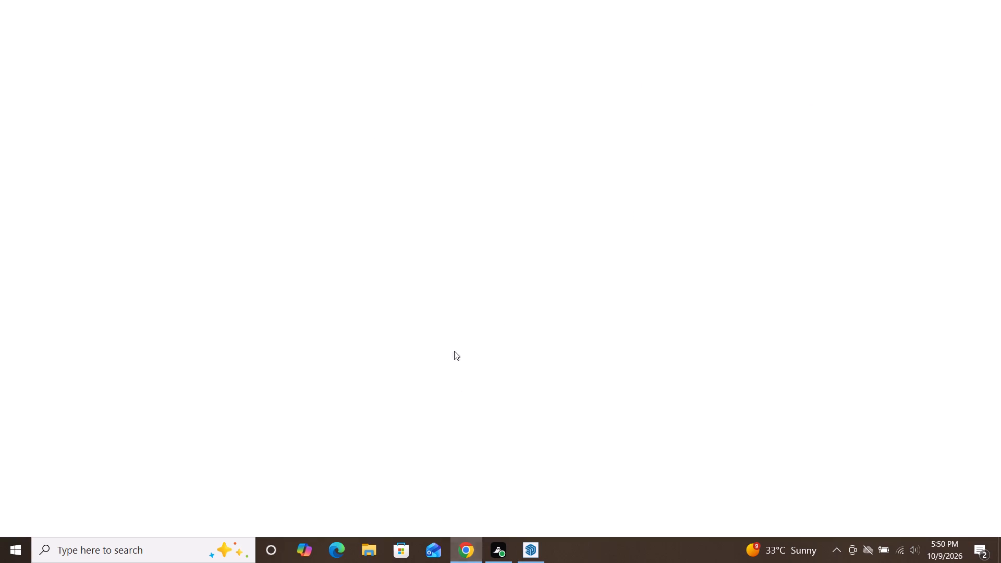
{"action": "double_click", "coordinate": [410, 249]}
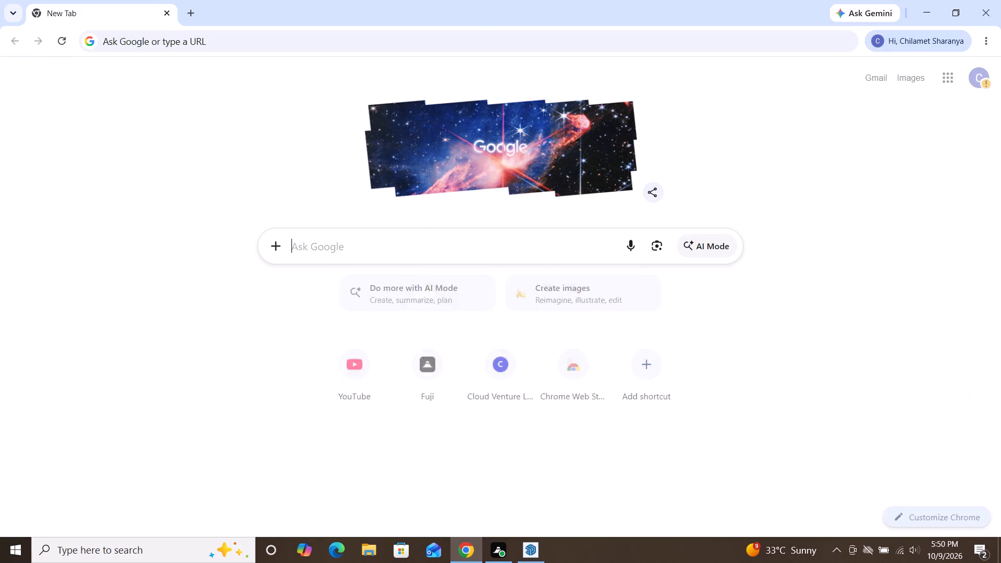
{"action": "left_click", "coordinate": [338, 303]}
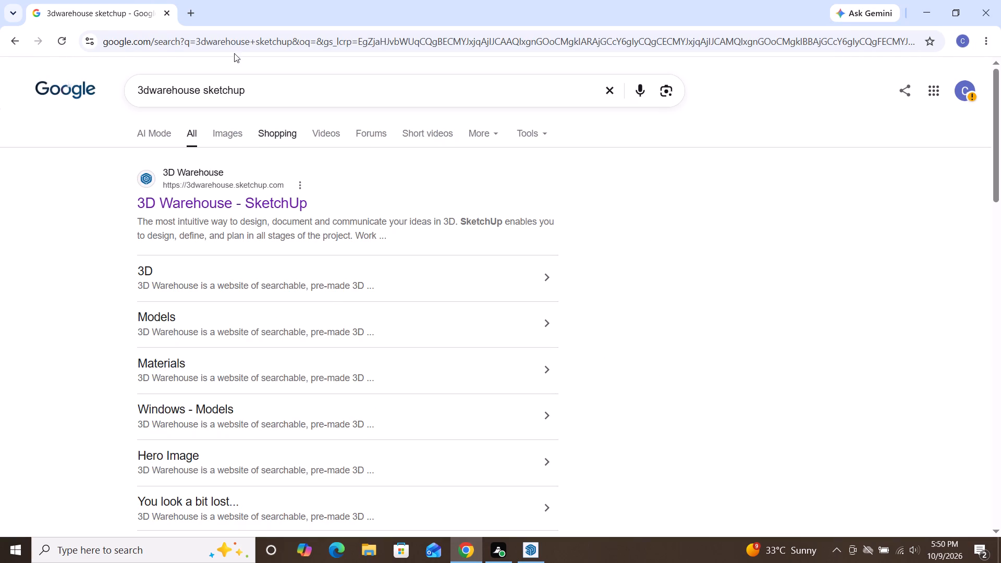
{"action": "left_click", "coordinate": [212, 193]}
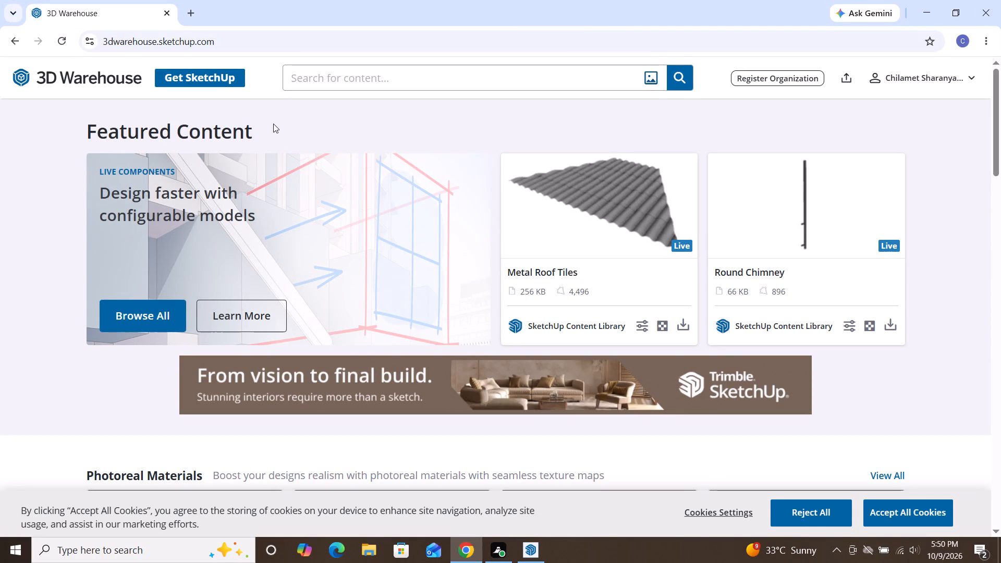
Search the 3D Warehouse for "stone frames" and look through the model results.
{"action": "left_click", "coordinate": [353, 74]}
{"action": "key", "text": "s"}
{"action": "type", "text": "tone"}
{"action": "key", "text": "space"}
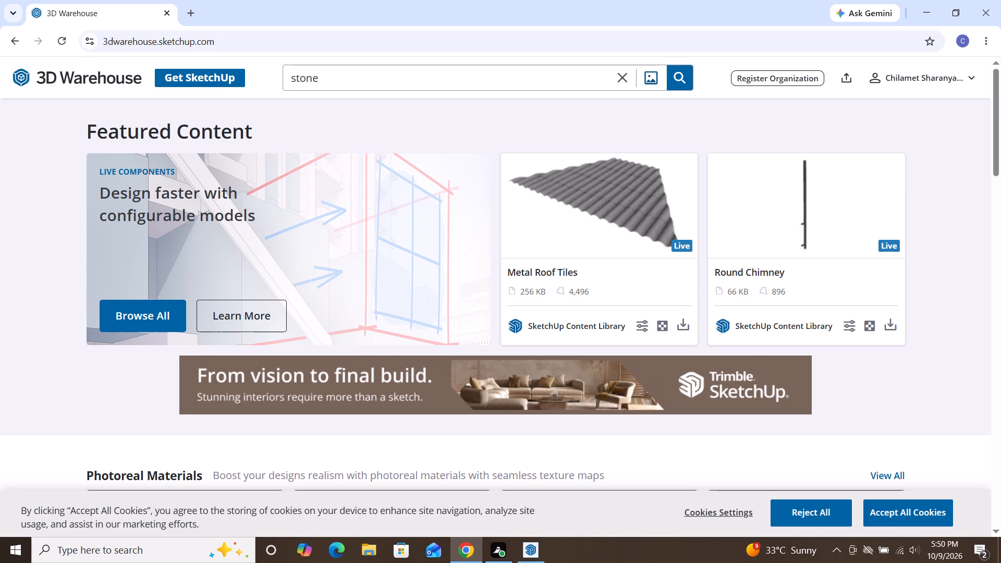
{"action": "type", "text": "frames"}
{"action": "key", "text": "Return"}
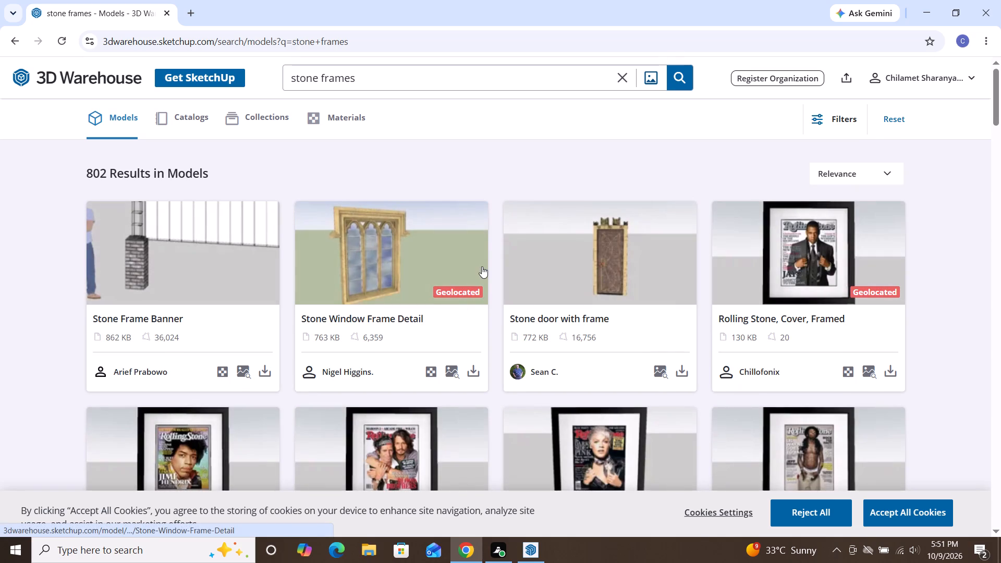
{"action": "scroll", "coordinate": [484, 255], "scroll_direction": "down", "scroll_amount": 4}
{"action": "scroll", "coordinate": [522, 294], "scroll_direction": "down", "scroll_amount": 8}
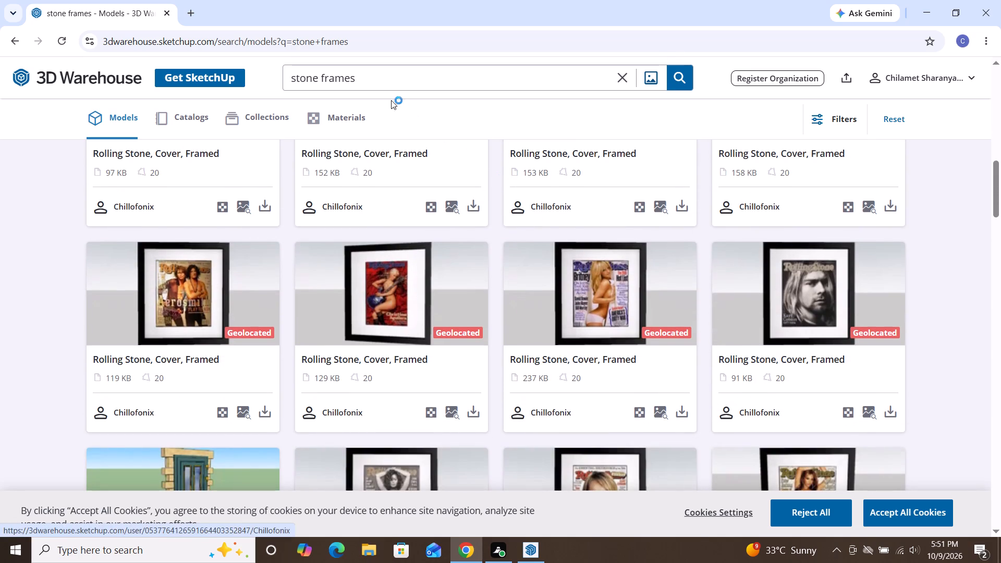
Clear the stone frames search and return to the 3D Warehouse home page to browse its materials and model categories.
{"action": "left_click_drag", "start_coordinate": [357, 79], "coordinate": [262, 94]}
{"action": "key", "text": "Delete"}
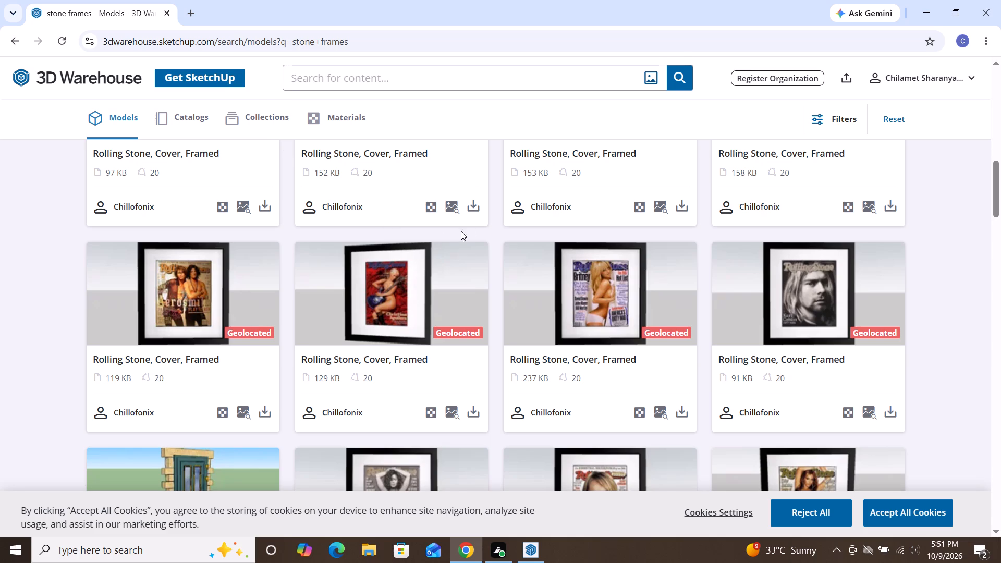
{"action": "key", "text": "ctrl+z"}
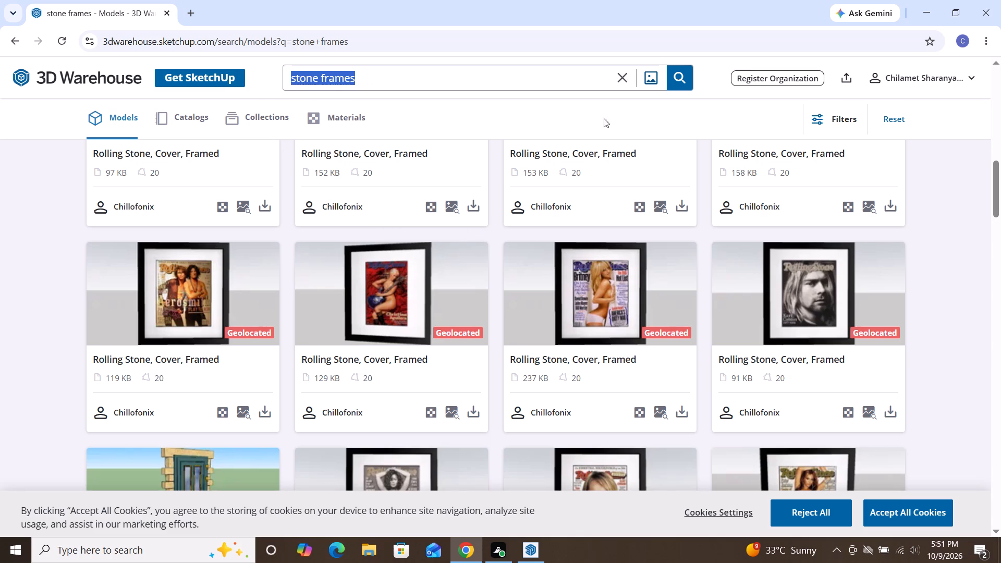
{"action": "left_click", "coordinate": [623, 80]}
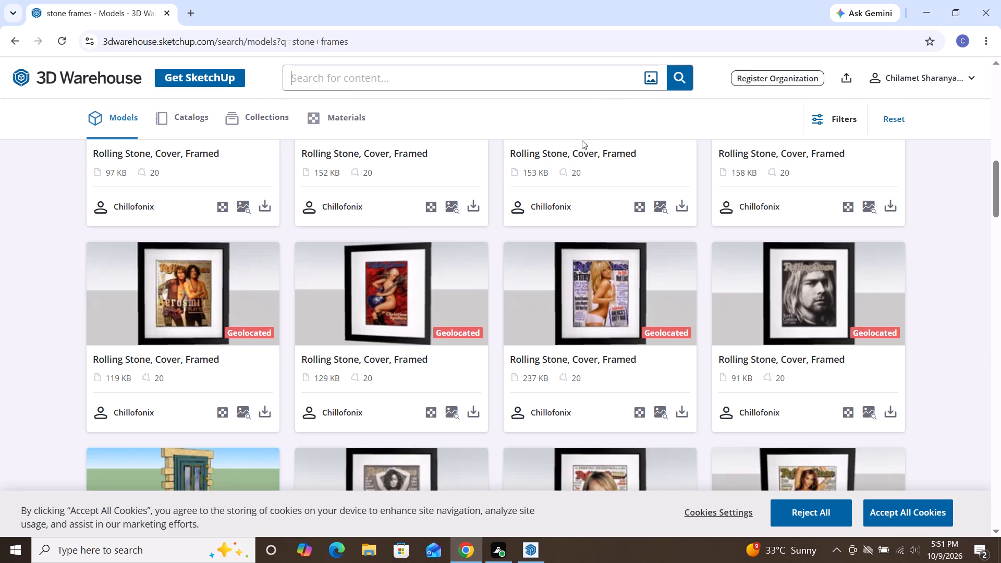
{"action": "scroll", "coordinate": [573, 221], "scroll_direction": "down", "scroll_amount": 1}
{"action": "scroll", "coordinate": [580, 236], "scroll_direction": "up", "scroll_amount": 13}
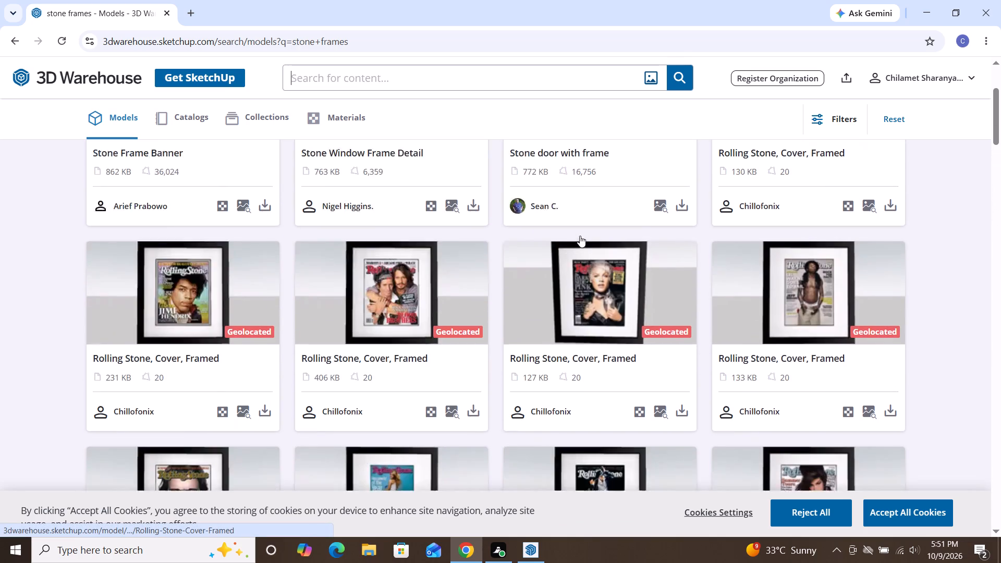
{"action": "scroll", "coordinate": [580, 236], "scroll_direction": "up", "scroll_amount": 6}
{"action": "left_click", "coordinate": [14, 45]}
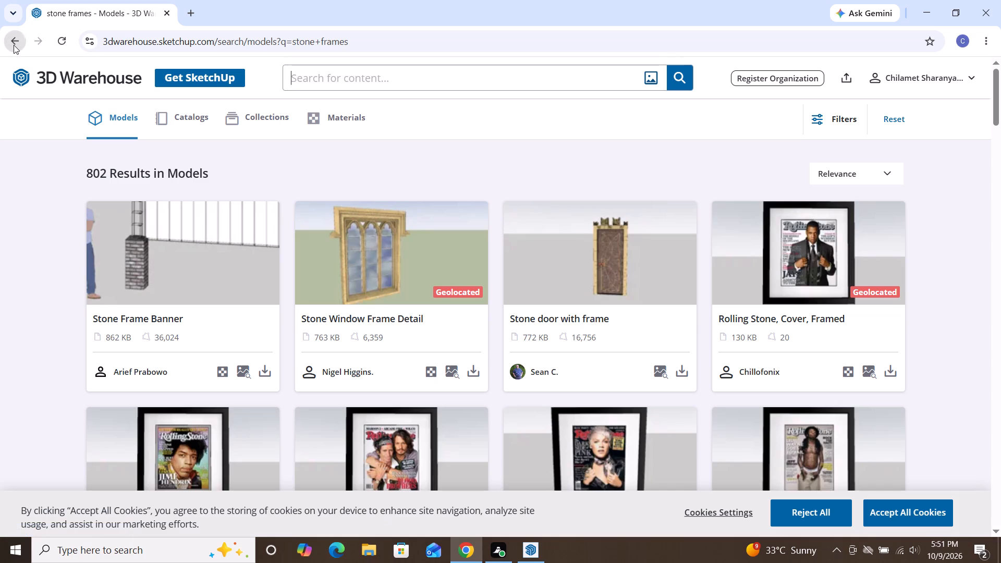
{"action": "scroll", "coordinate": [520, 205], "scroll_direction": "down", "scroll_amount": 4}
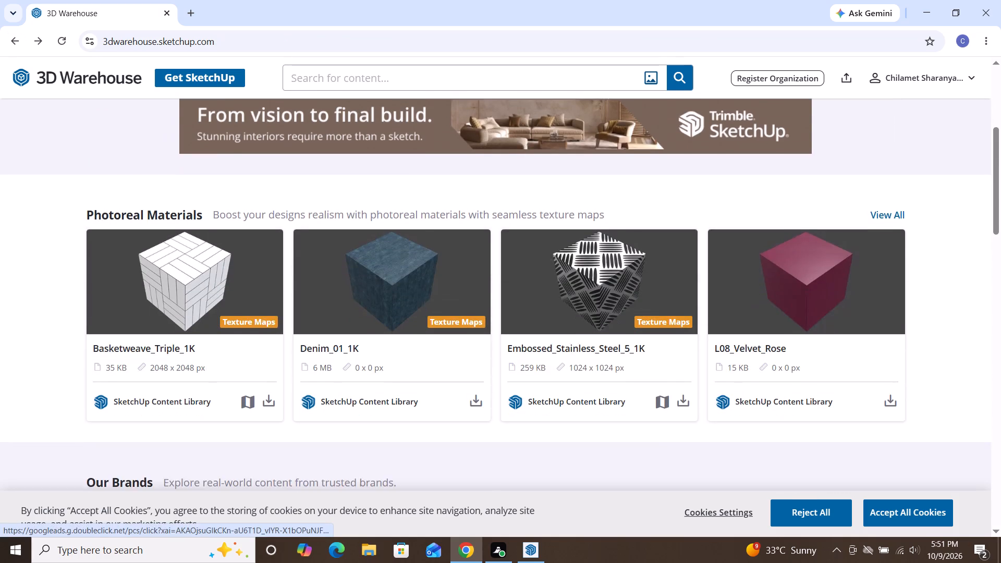
{"action": "scroll", "coordinate": [524, 212], "scroll_direction": "down", "scroll_amount": 3}
{"action": "scroll", "coordinate": [492, 253], "scroll_direction": "down", "scroll_amount": 4}
{"action": "scroll", "coordinate": [516, 326], "scroll_direction": "down", "scroll_amount": 3}
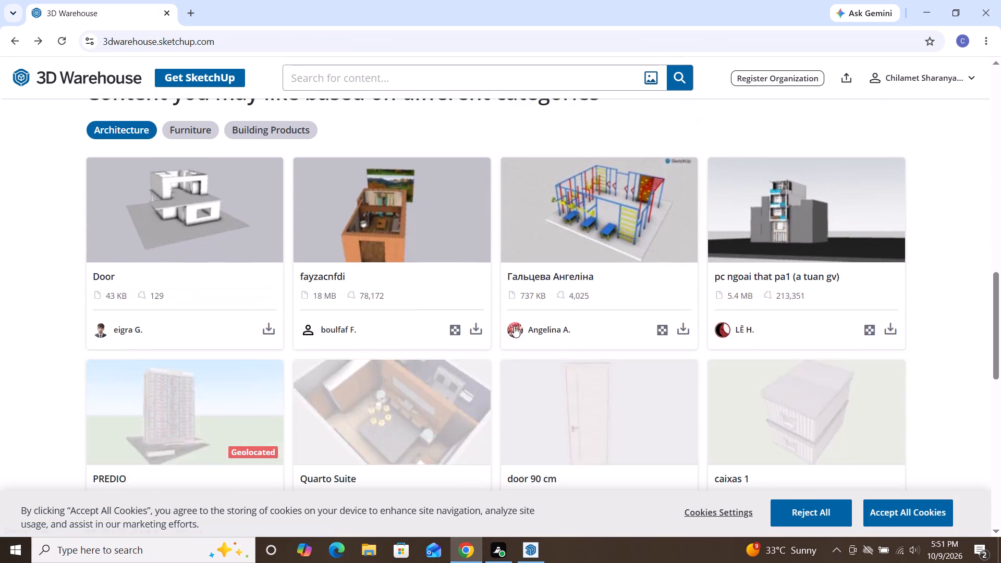
Search the 3D Warehouse for "frames".
{"action": "left_click", "coordinate": [401, 80]}
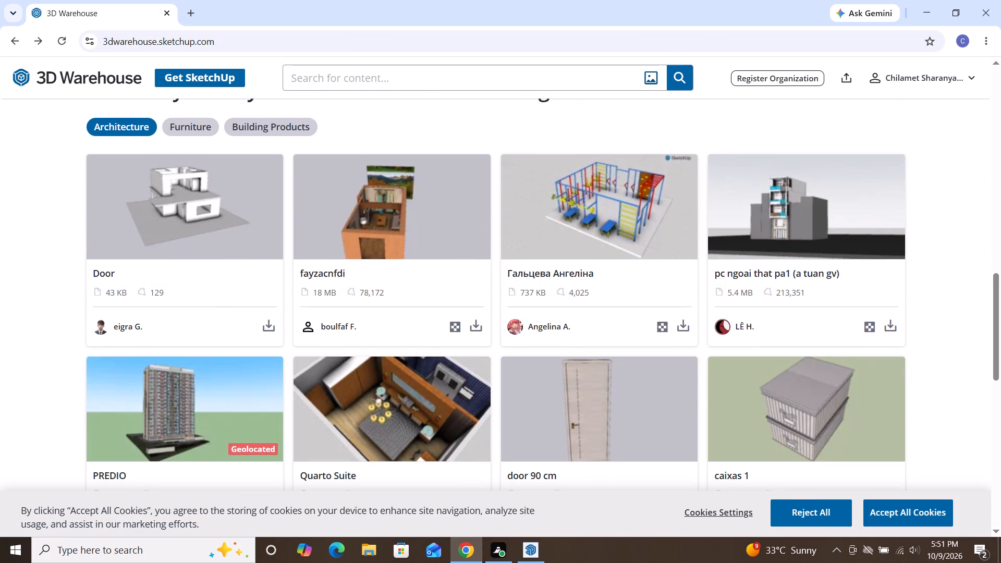
{"action": "type", "text": "frames"}
{"action": "key", "text": "Return"}
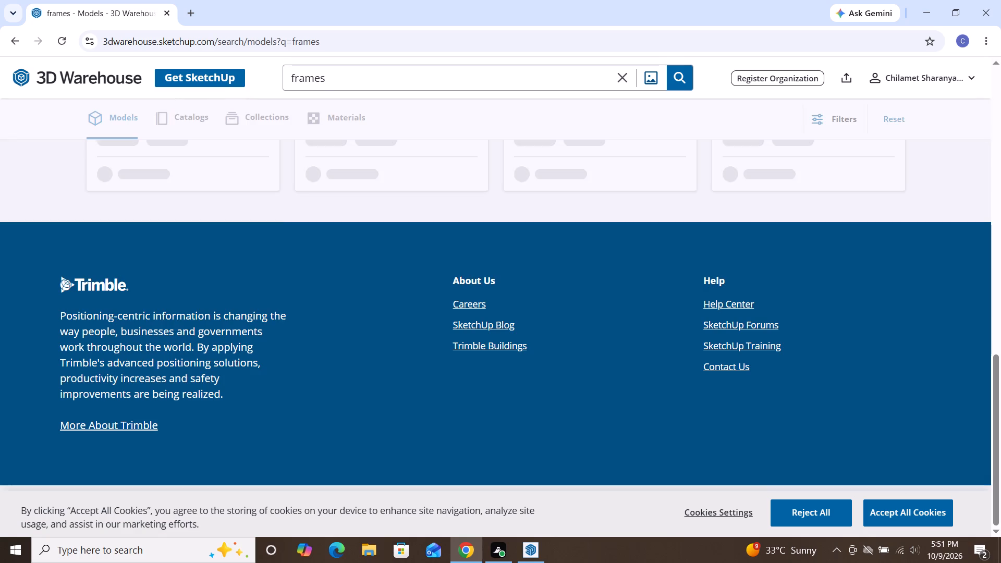
Look through the "frames" model results for a decorative frame that suits the facade.
{"action": "scroll", "coordinate": [503, 352], "scroll_direction": "down", "scroll_amount": 1}
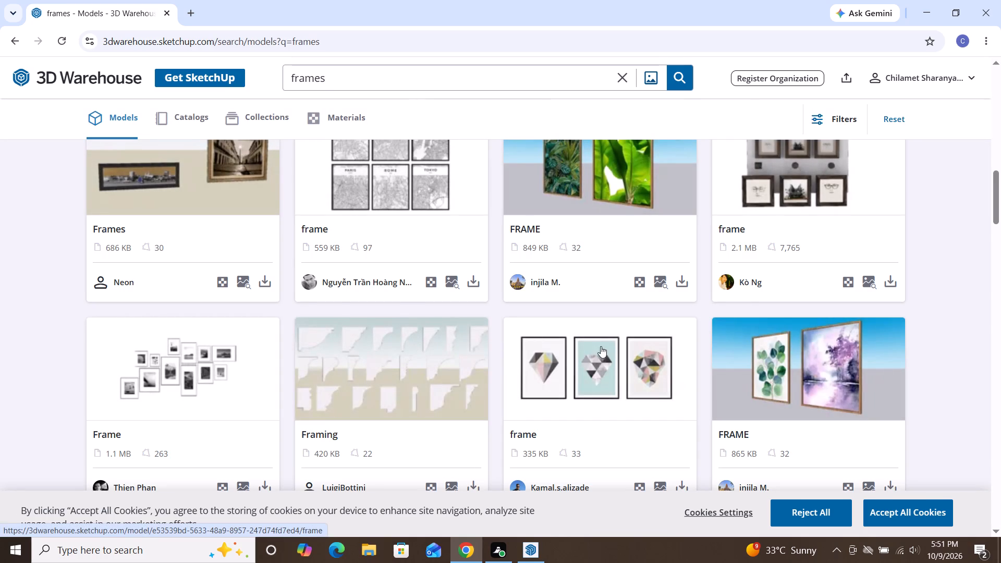
{"action": "scroll", "coordinate": [601, 343], "scroll_direction": "up", "scroll_amount": 4}
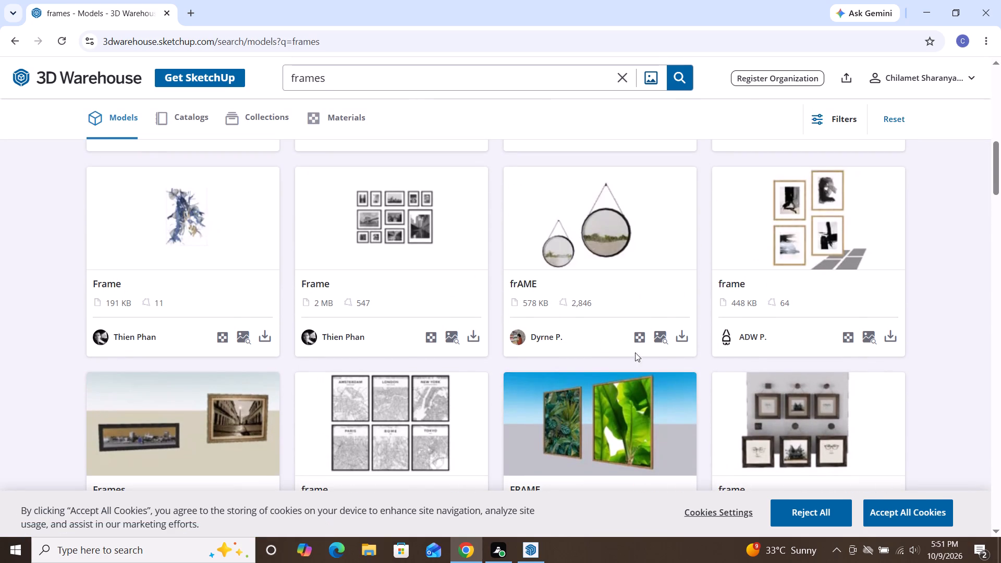
{"action": "scroll", "coordinate": [662, 360], "scroll_direction": "up", "scroll_amount": 4}
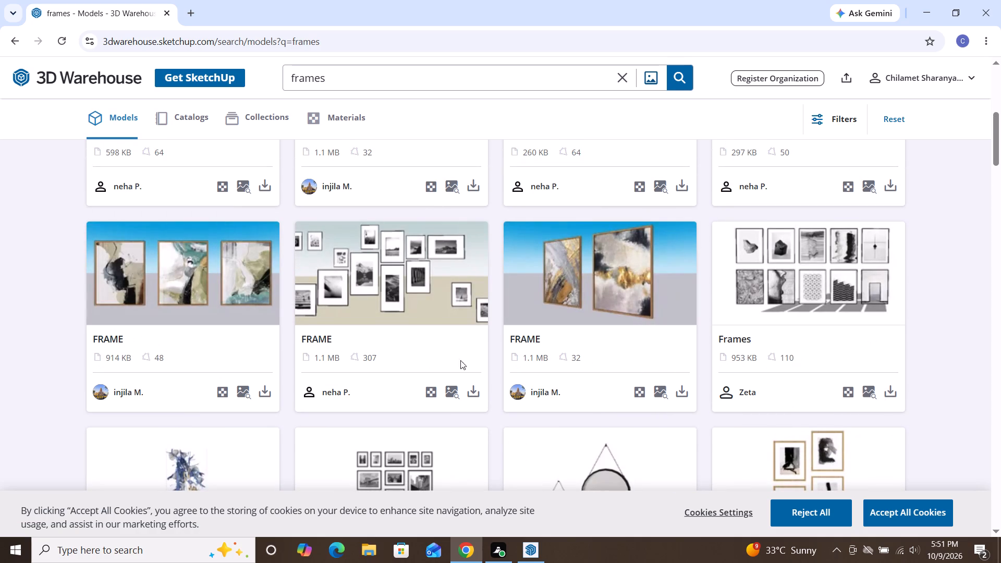
{"action": "scroll", "coordinate": [448, 360], "scroll_direction": "up", "scroll_amount": 3}
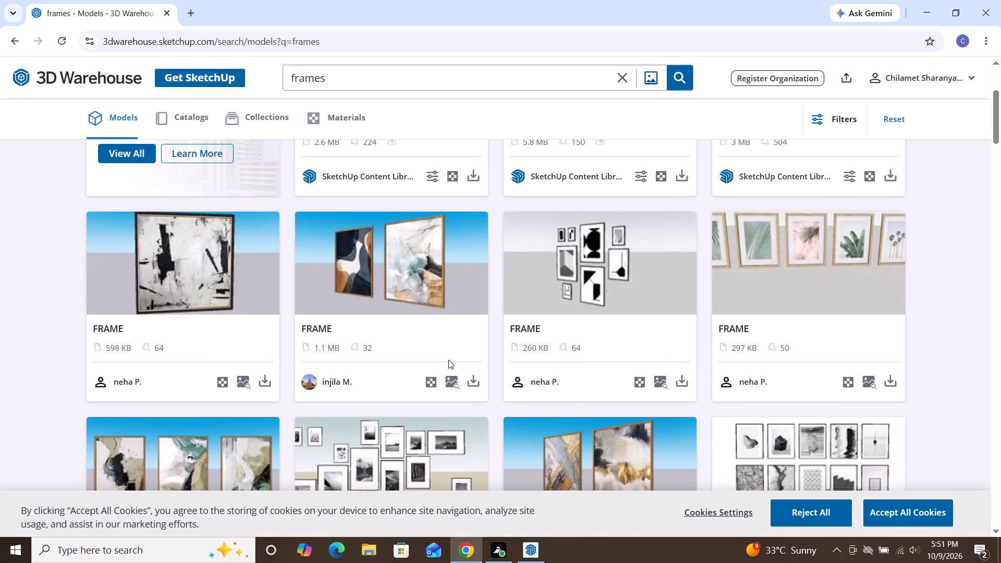
{"action": "scroll", "coordinate": [660, 343], "scroll_direction": "up", "scroll_amount": 1}
{"action": "scroll", "coordinate": [590, 320], "scroll_direction": "up", "scroll_amount": 3}
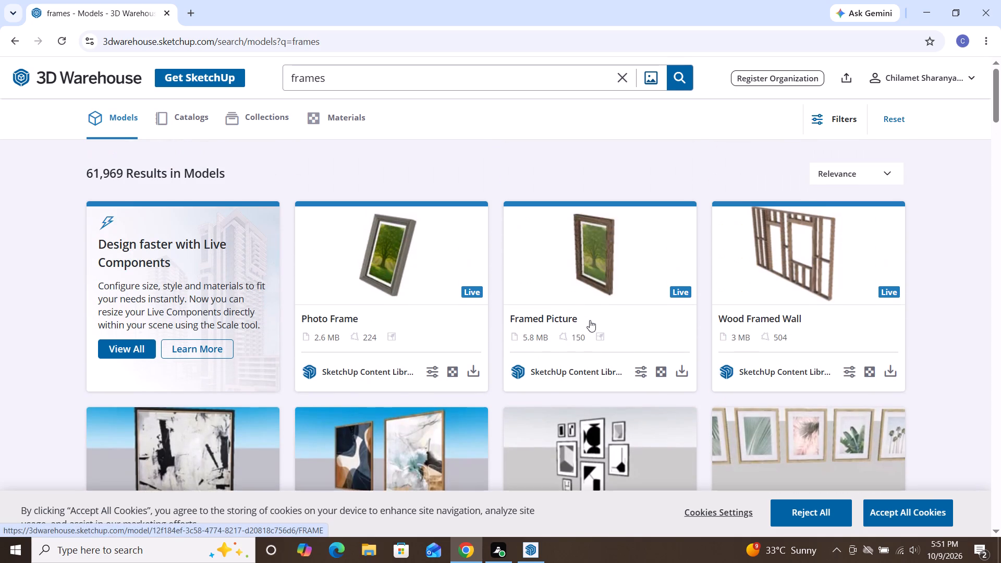
{"action": "scroll", "coordinate": [590, 320], "scroll_direction": "up", "scroll_amount": 6}
{"action": "scroll", "coordinate": [589, 320], "scroll_direction": "down", "scroll_amount": 2}
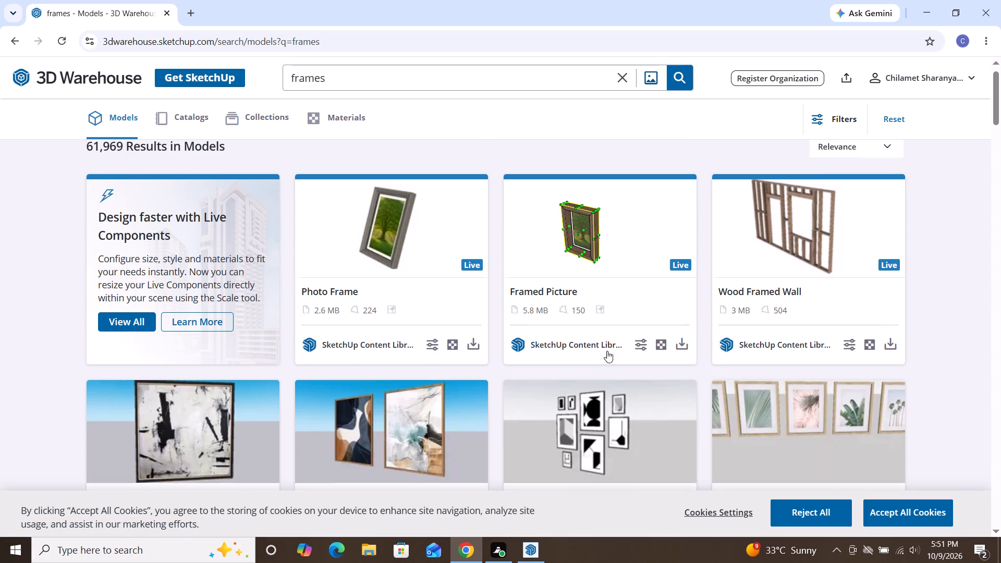
{"action": "scroll", "coordinate": [607, 351], "scroll_direction": "down", "scroll_amount": 5}
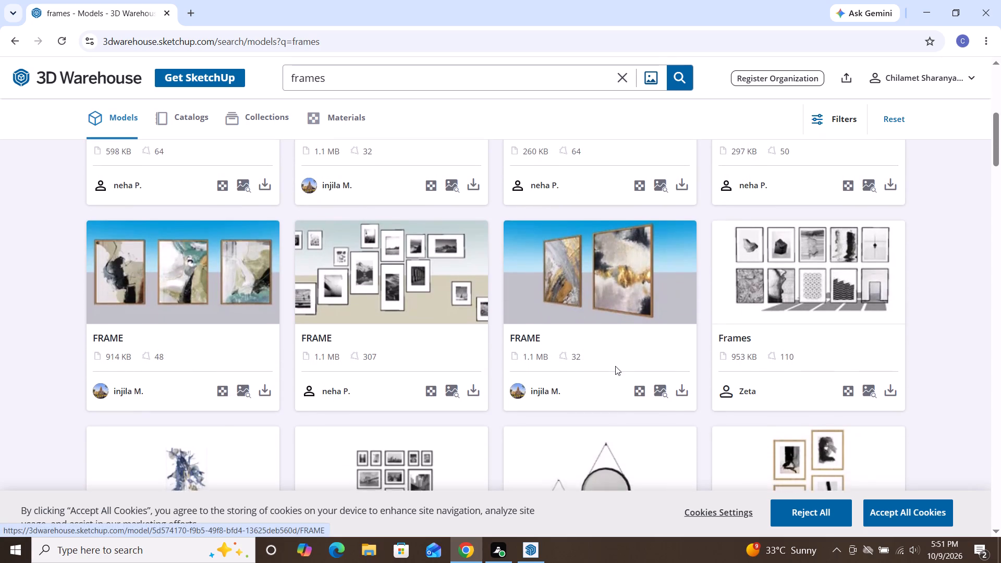
{"action": "scroll", "coordinate": [615, 366], "scroll_direction": "down", "scroll_amount": 4}
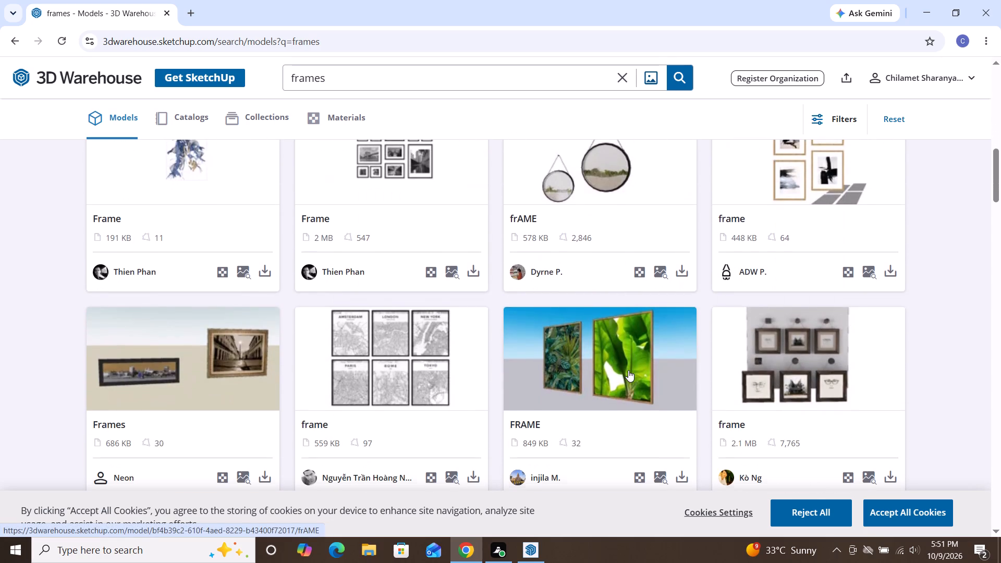
{"action": "scroll", "coordinate": [657, 377], "scroll_direction": "down", "scroll_amount": 3}
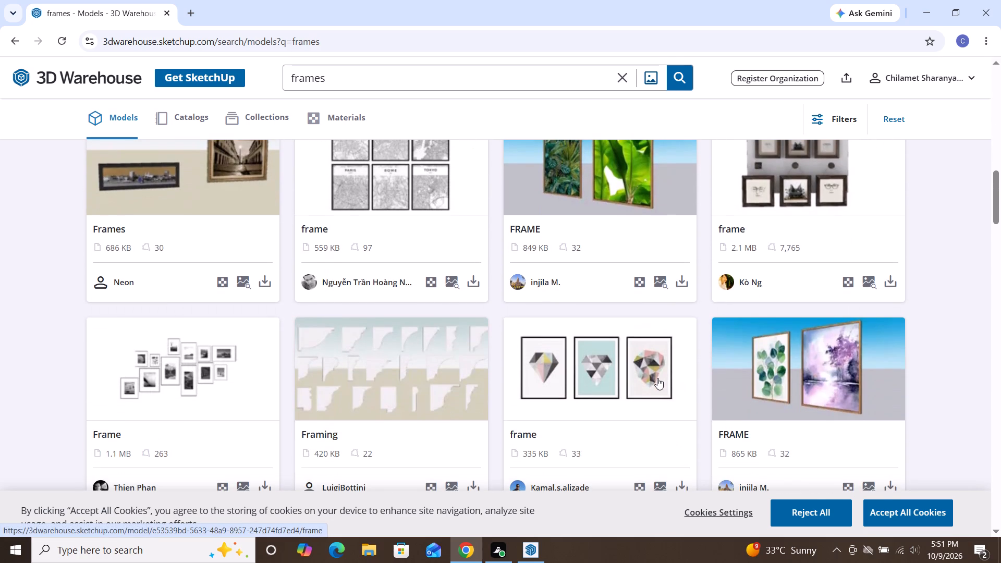
{"action": "scroll", "coordinate": [657, 378], "scroll_direction": "down", "scroll_amount": 5}
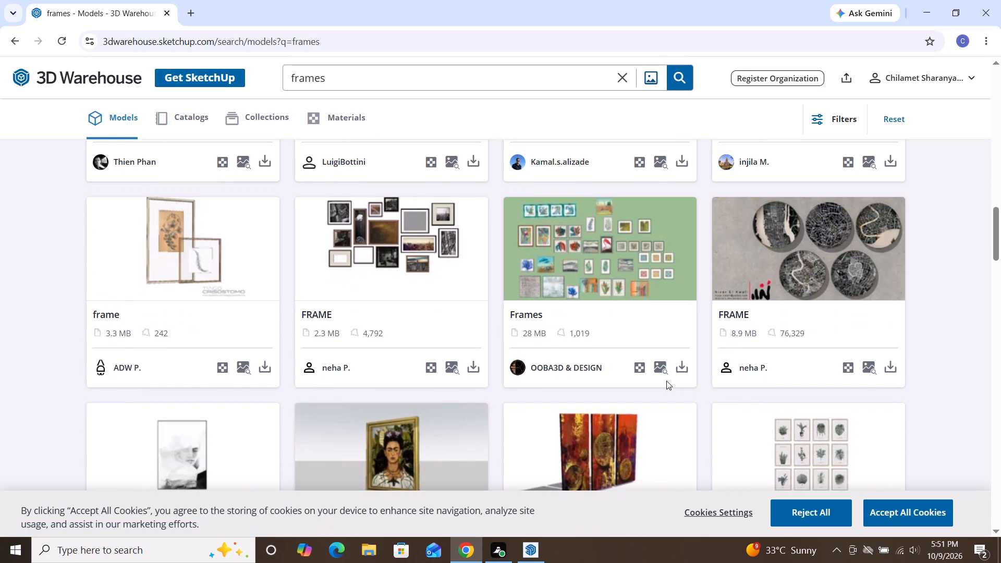
{"action": "scroll", "coordinate": [550, 346], "scroll_direction": "down", "scroll_amount": 3}
{"action": "scroll", "coordinate": [606, 337], "scroll_direction": "down", "scroll_amount": 3}
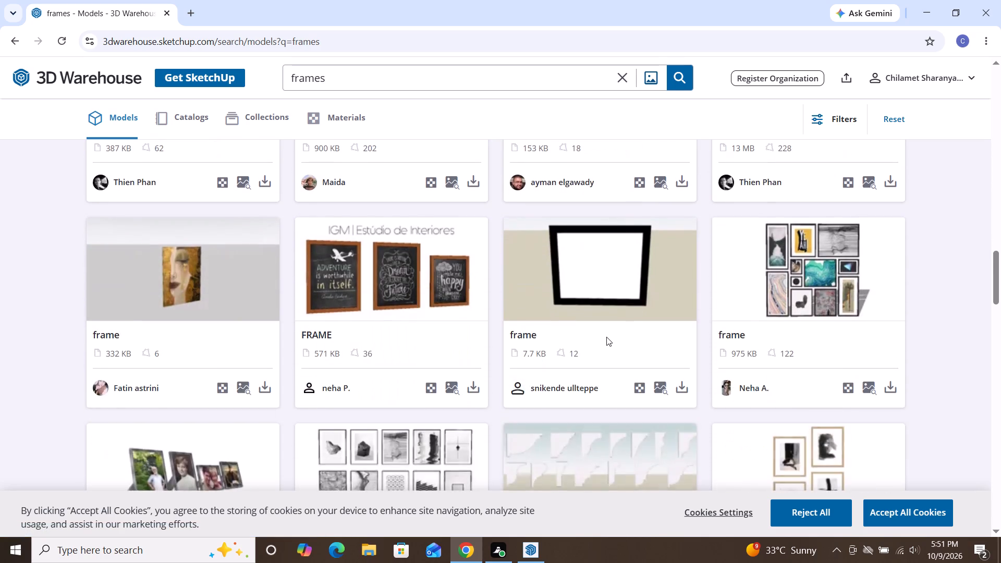
{"action": "scroll", "coordinate": [606, 337], "scroll_direction": "down", "scroll_amount": 4}
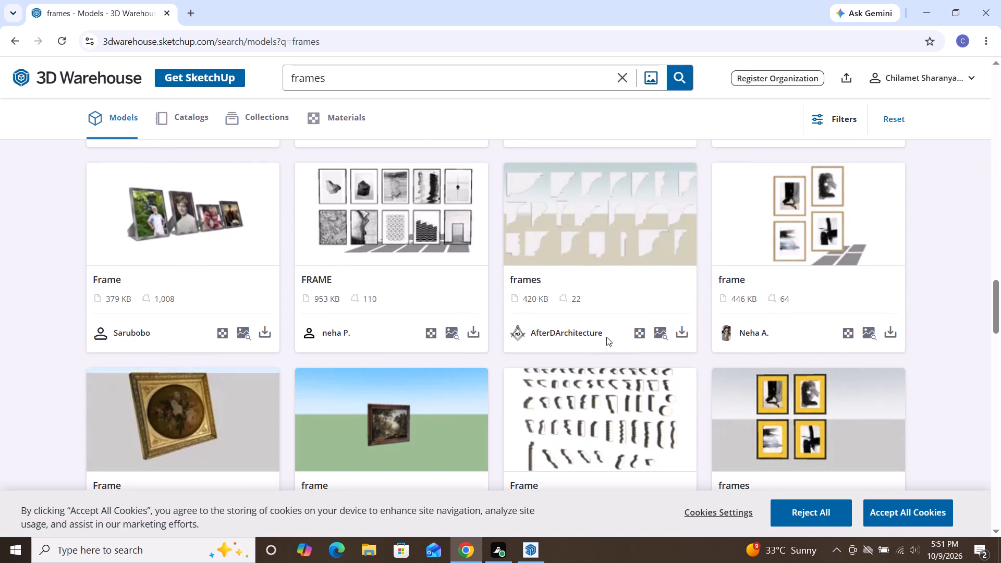
{"action": "scroll", "coordinate": [606, 337], "scroll_direction": "down", "scroll_amount": 16}
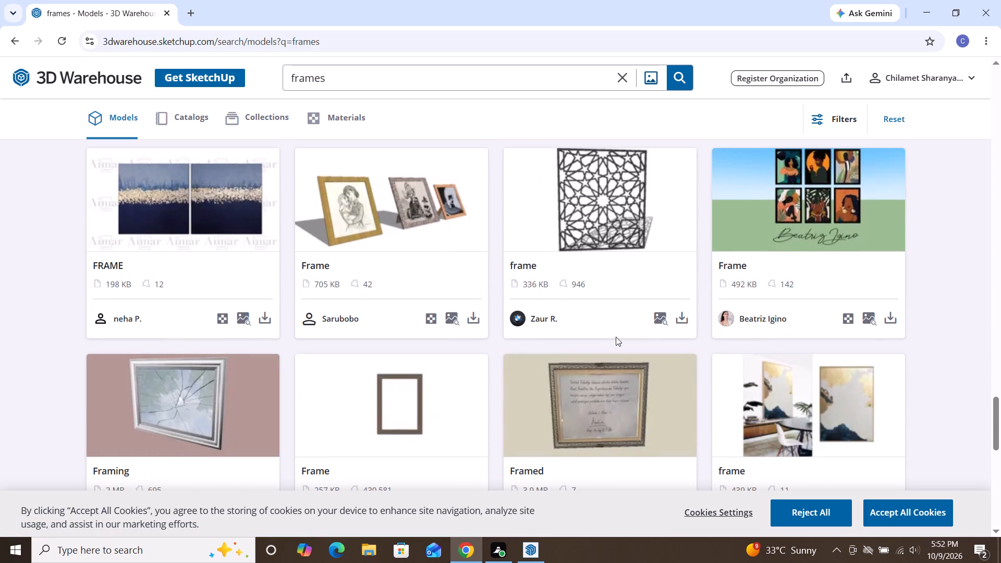
Download the geometric lattice "frame" model by Zaur R. as a SketchUp file and leave the search results.
{"action": "left_click", "coordinate": [679, 319]}
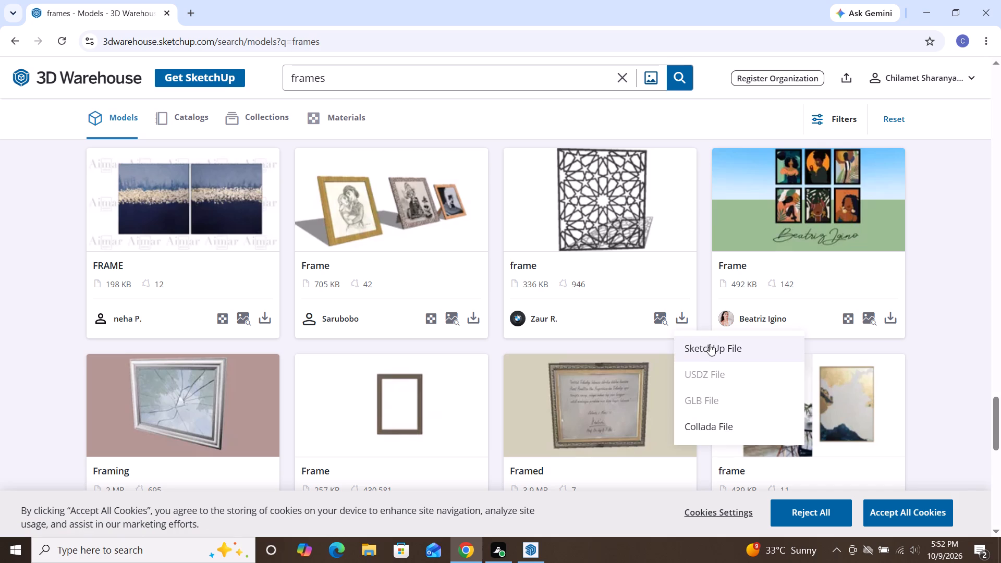
{"action": "left_click", "coordinate": [710, 346]}
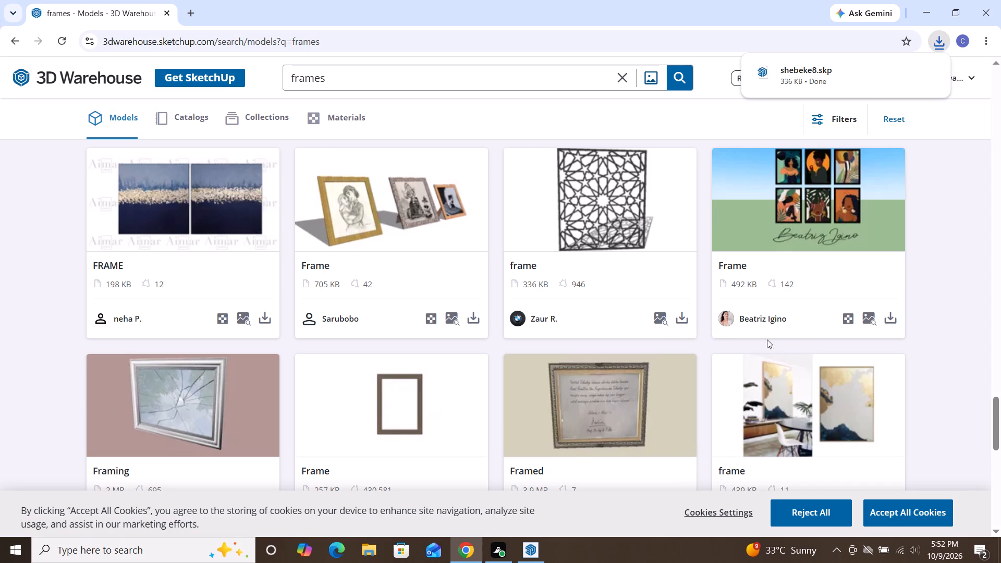
{"action": "left_click", "coordinate": [17, 33]}
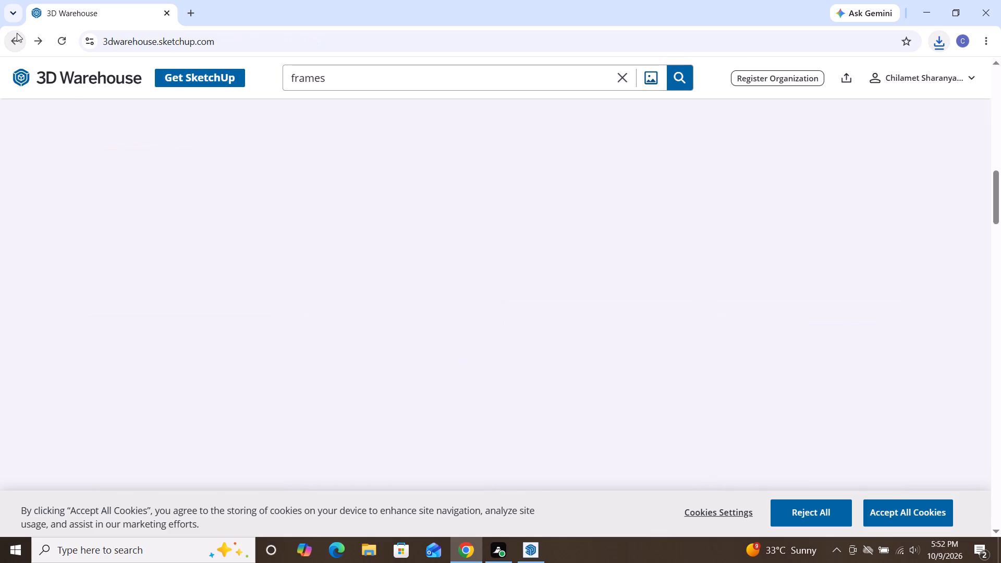
Switch to SketchUp, import the downloaded shebeke8 model and place it in the empty space beside the building.
{"action": "left_click", "coordinate": [528, 552]}
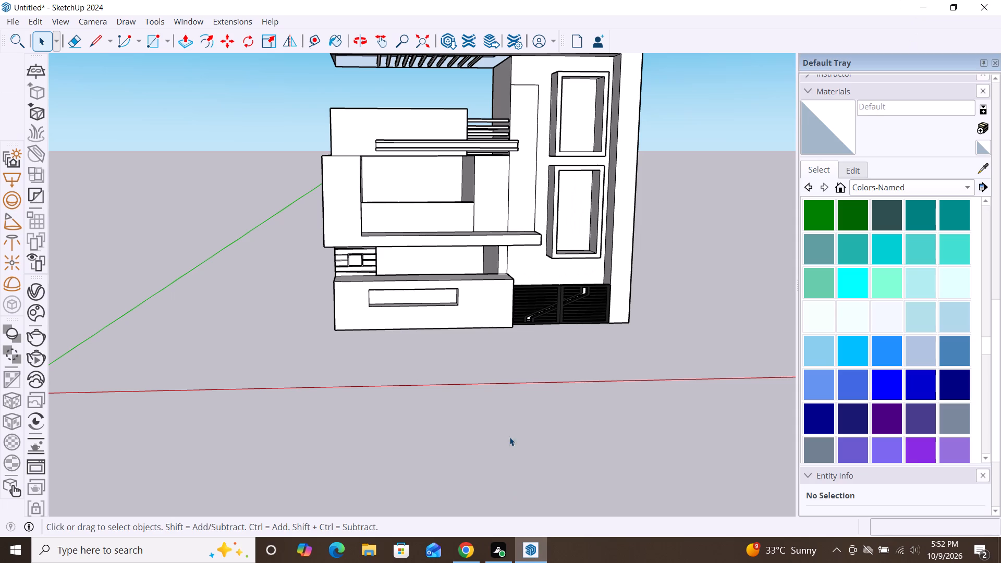
{"action": "scroll", "coordinate": [551, 289], "scroll_direction": "down", "scroll_amount": 2}
{"action": "left_click", "coordinate": [17, 24]}
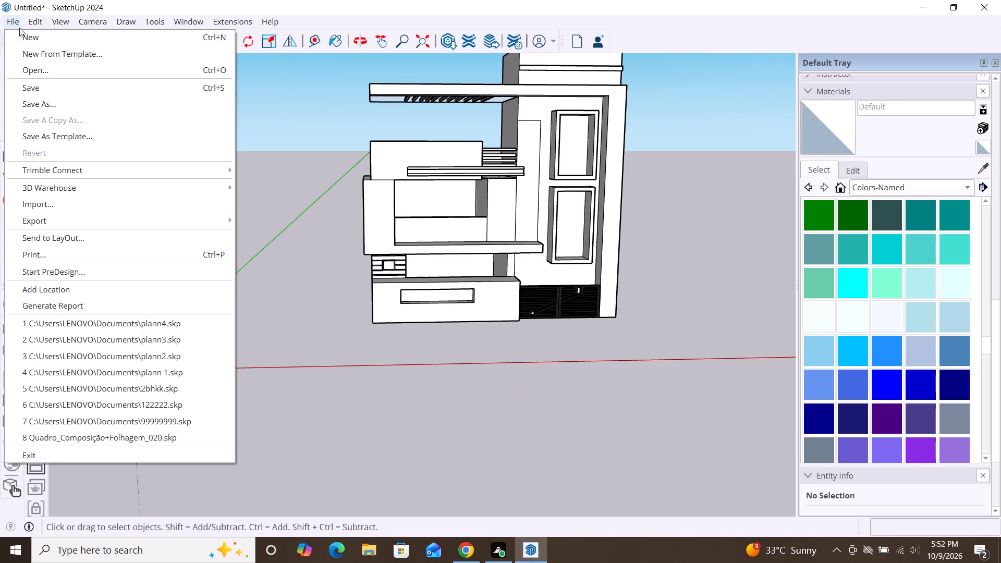
{"action": "left_click", "coordinate": [75, 209]}
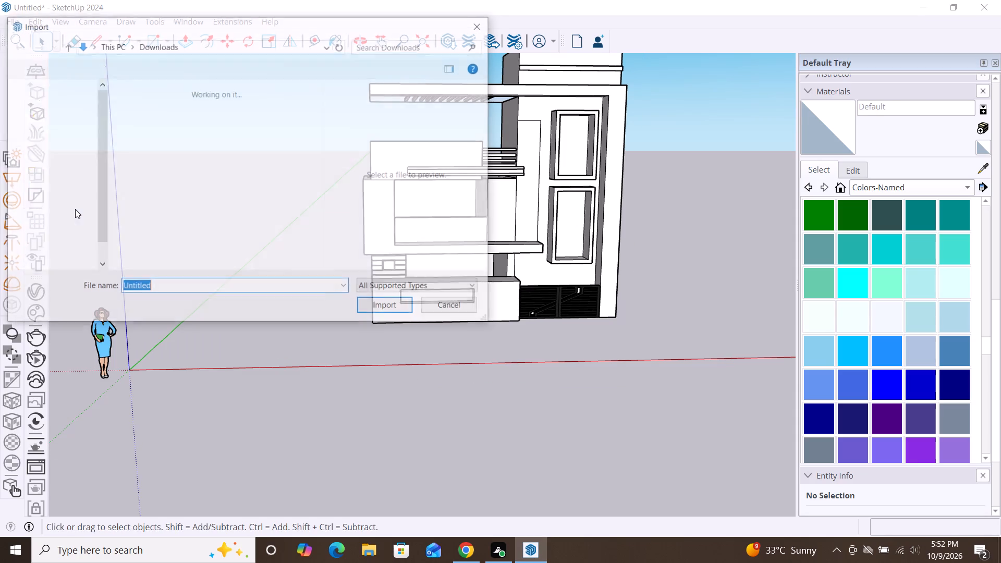
{"action": "left_click", "coordinate": [147, 157]}
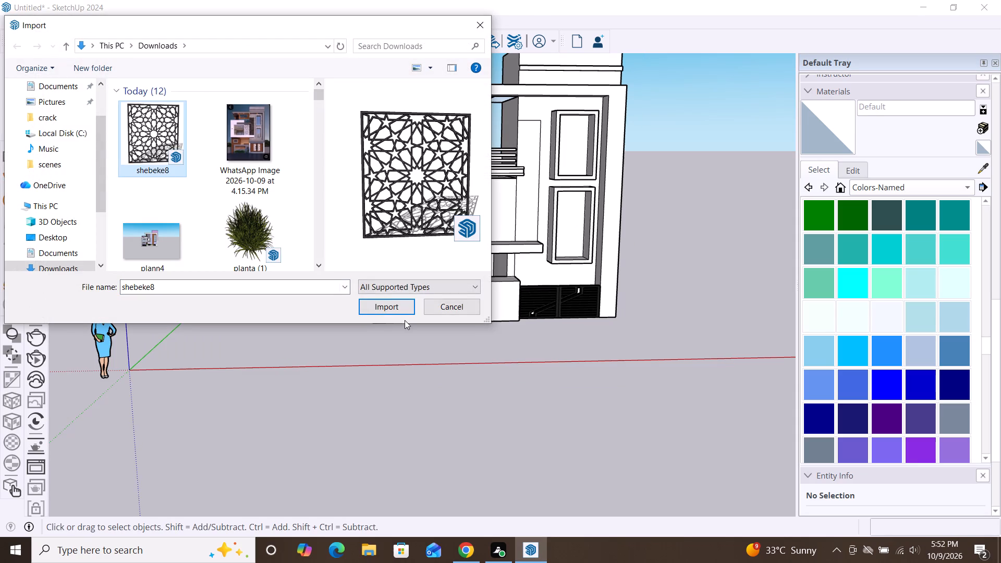
{"action": "left_click", "coordinate": [396, 306]}
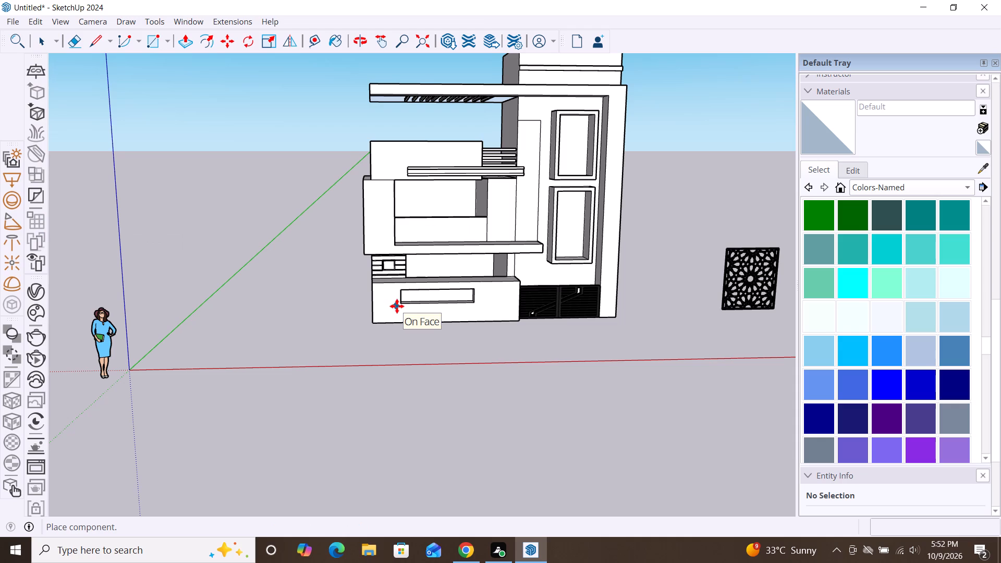
{"action": "left_click", "coordinate": [224, 225]}
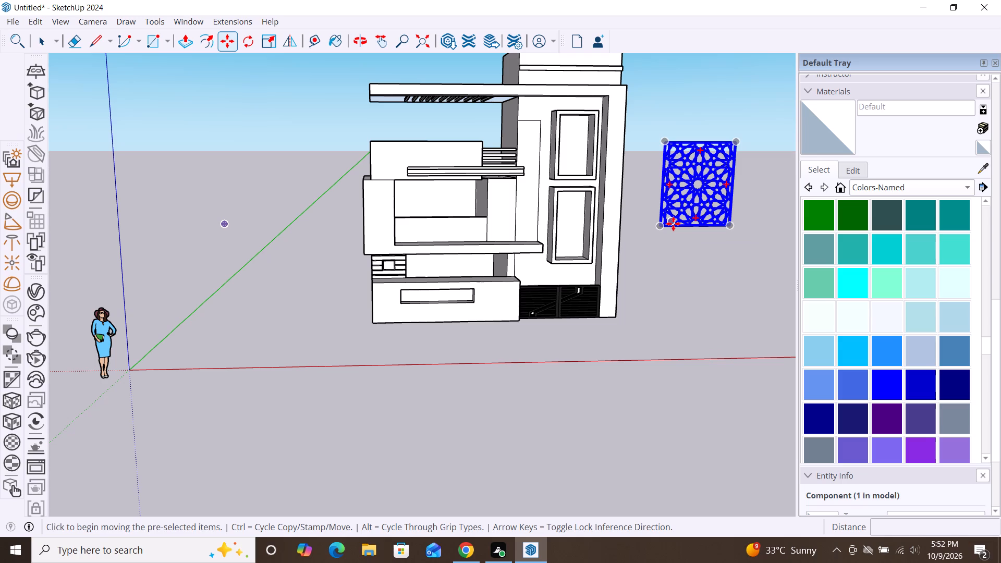
Scale the lattice panel into a narrow upright strip and flatten its depth, including green-axis scale factors of 0.48 and 0.34.
{"action": "key", "text": "s"}
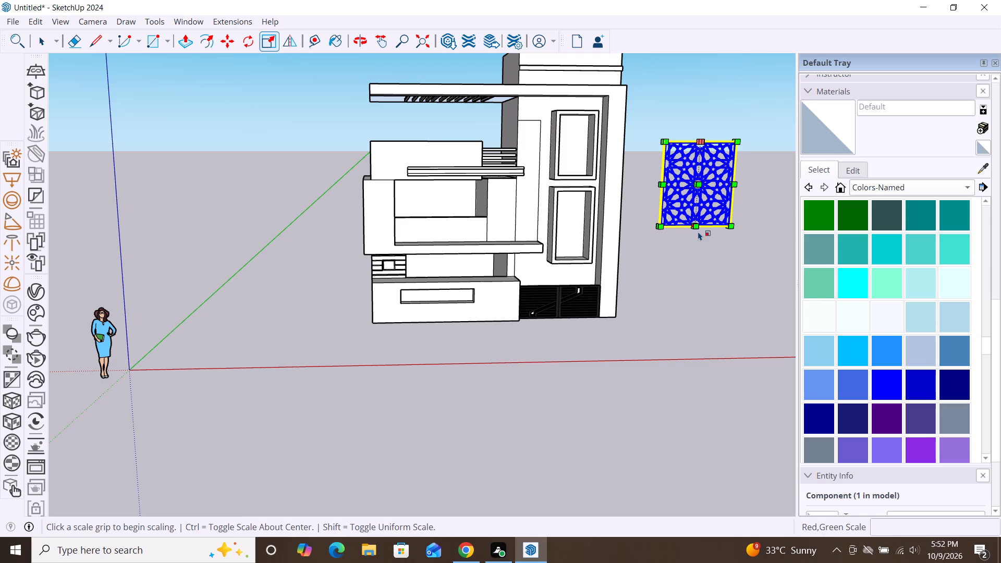
{"action": "left_click_drag", "start_coordinate": [733, 182], "coordinate": [705, 187]}
{"action": "left_click", "coordinate": [704, 187]}
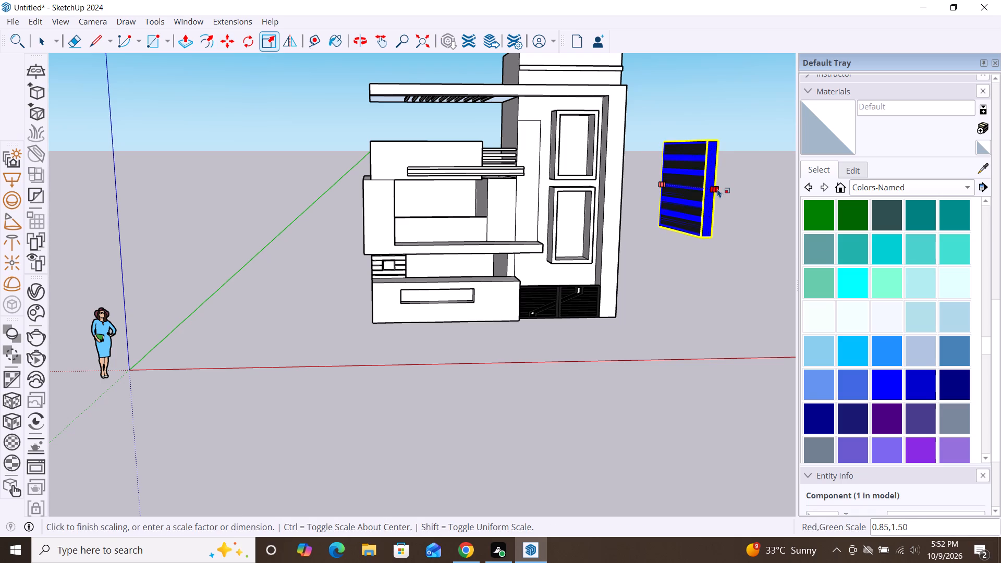
{"action": "key", "text": "Escape"}
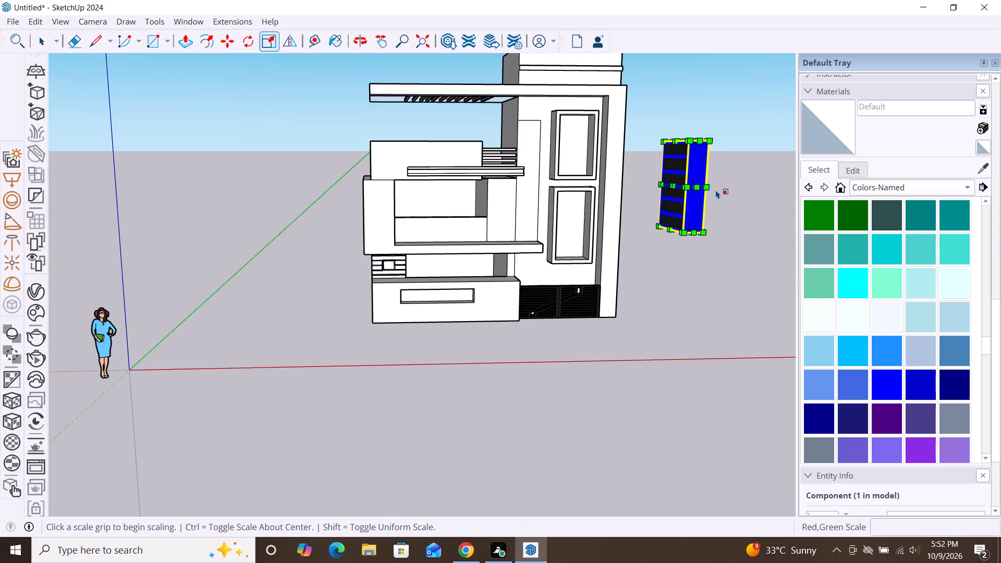
{"action": "left_click_drag", "start_coordinate": [698, 187], "coordinate": [682, 183]}
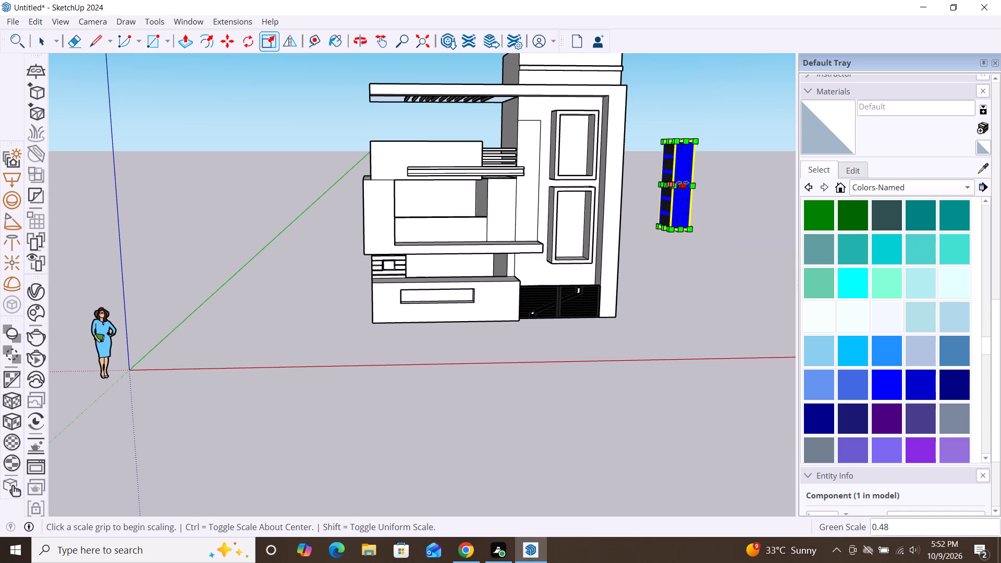
{"action": "left_click_drag", "start_coordinate": [683, 184], "coordinate": [676, 180]}
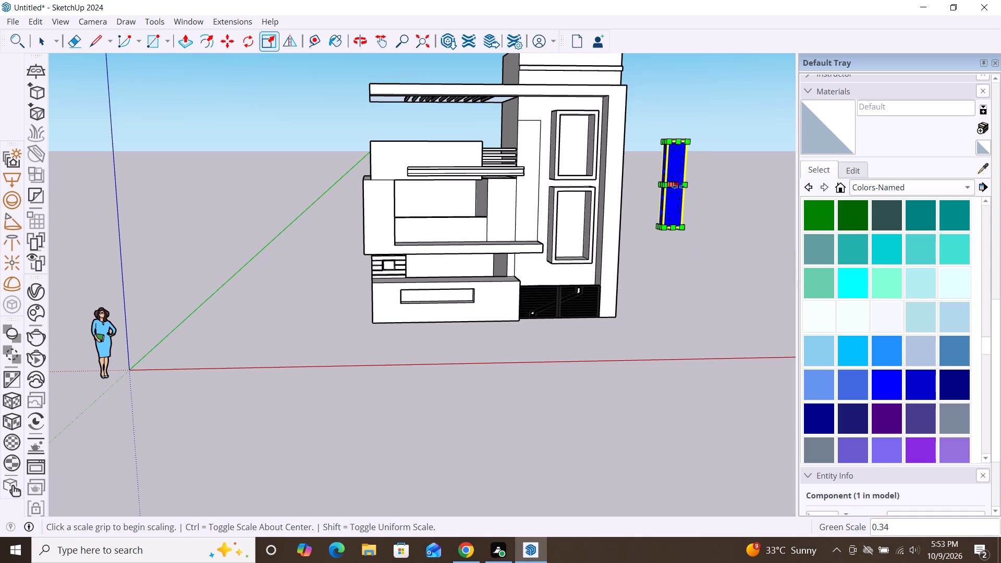
{"action": "left_click_drag", "start_coordinate": [679, 188], "coordinate": [672, 183]}
{"action": "left_click", "coordinate": [671, 183]}
{"action": "key", "text": "space"}
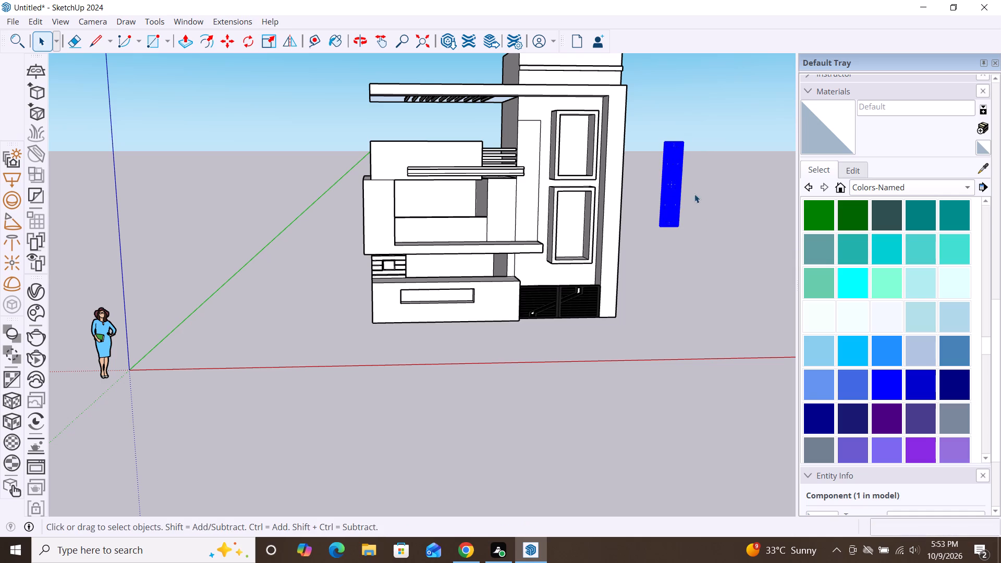
Scale the lattice strip down from its top to about half its height and flatten its depth again.
{"action": "key", "text": "m"}
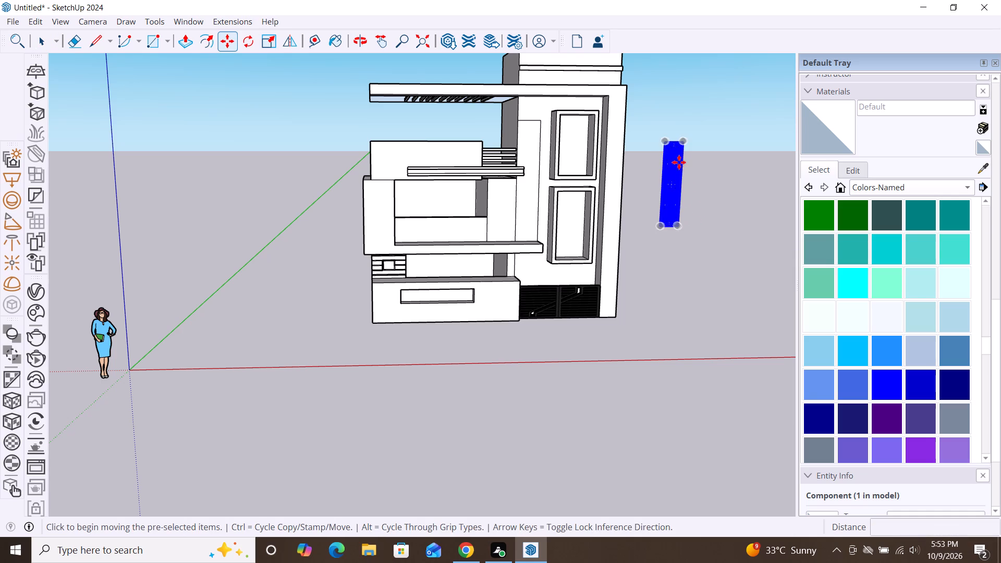
{"action": "key", "text": "s"}
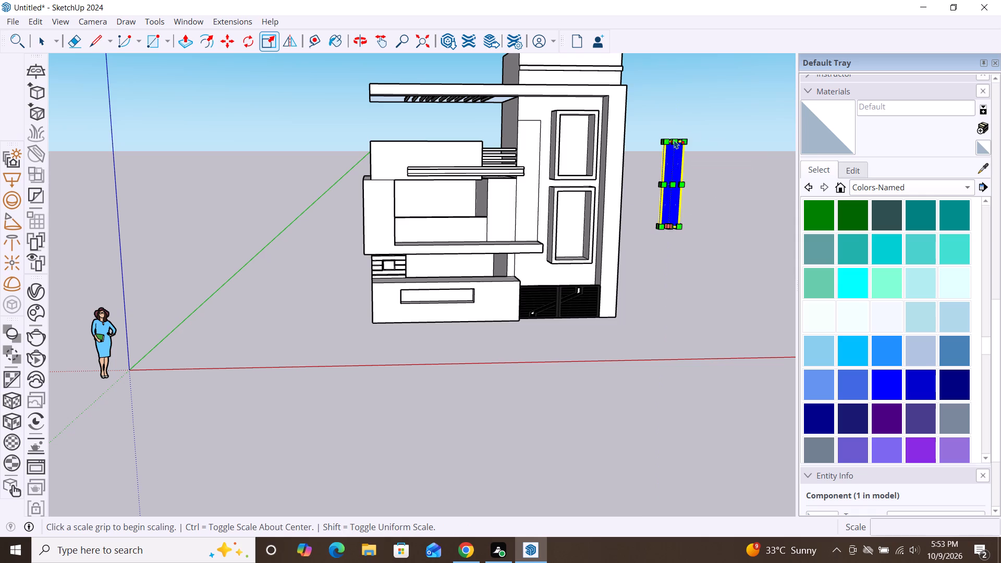
{"action": "left_click_drag", "start_coordinate": [674, 138], "coordinate": [678, 181]}
{"action": "left_click", "coordinate": [677, 203]}
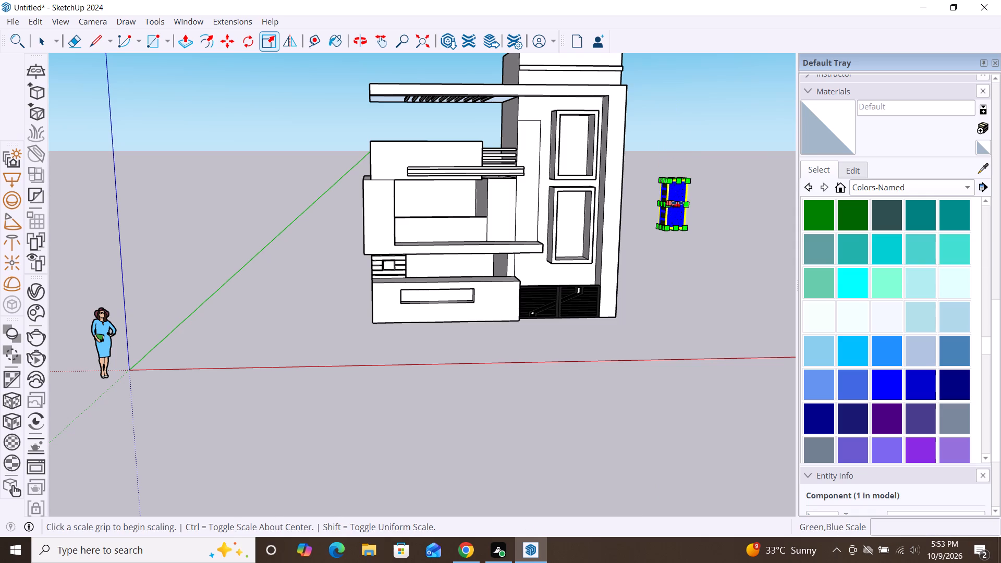
{"action": "left_click_drag", "start_coordinate": [677, 203], "coordinate": [670, 205]}
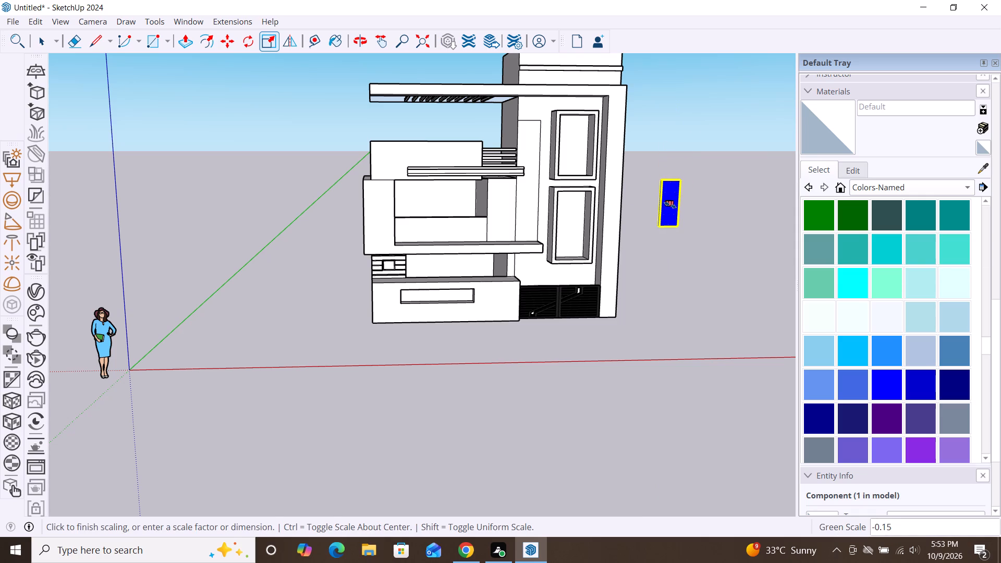
{"action": "key", "text": "m"}
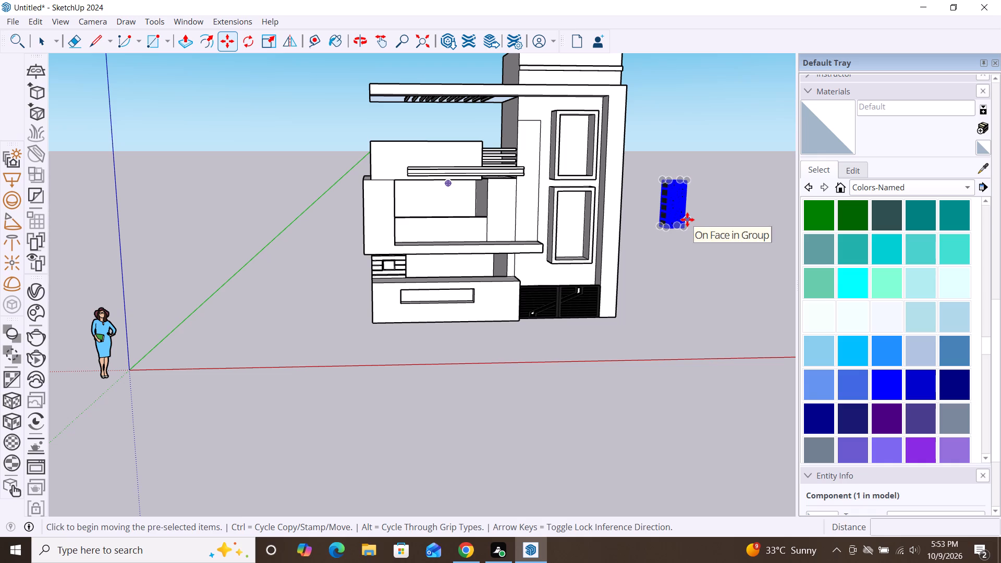
{"action": "key", "text": "s"}
{"action": "left_click_drag", "start_coordinate": [679, 206], "coordinate": [671, 203]}
{"action": "key", "text": "space"}
Move the lattice strip onto the narrow wall panel between the balcony opening and the tall tower, just above the projecting slab.
{"action": "key", "text": "m"}
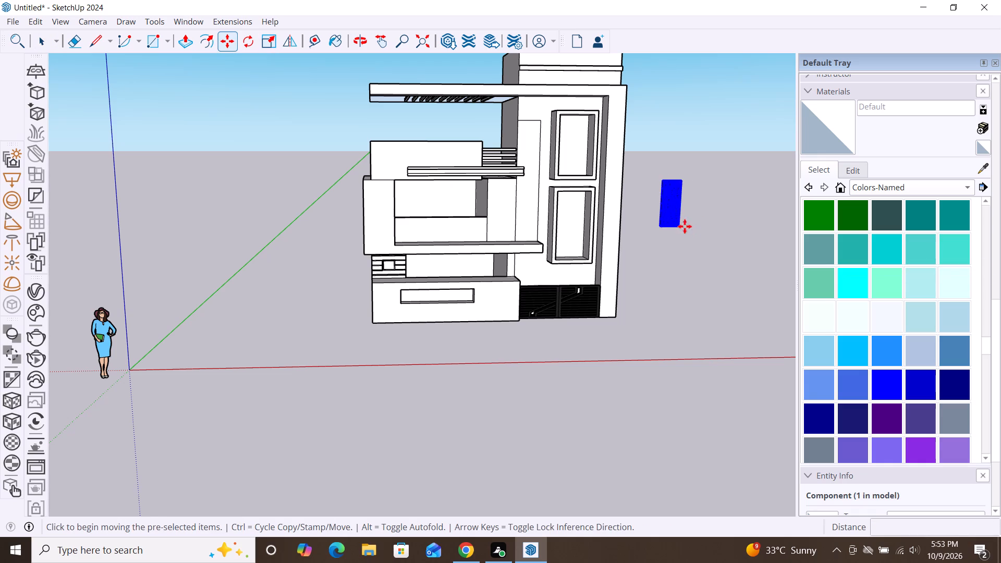
{"action": "left_click_drag", "start_coordinate": [666, 226], "coordinate": [660, 234]}
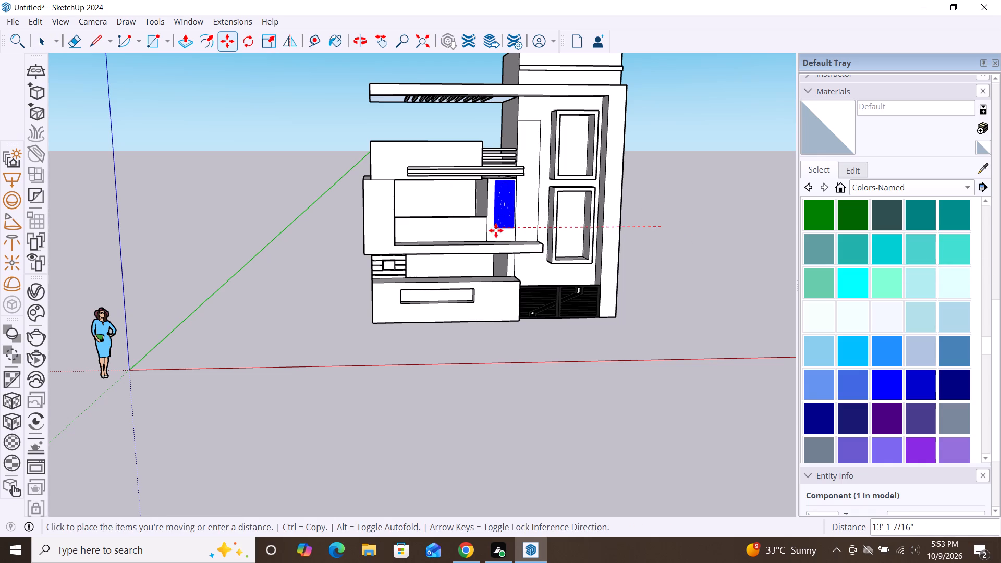
{"action": "left_click", "coordinate": [497, 238]}
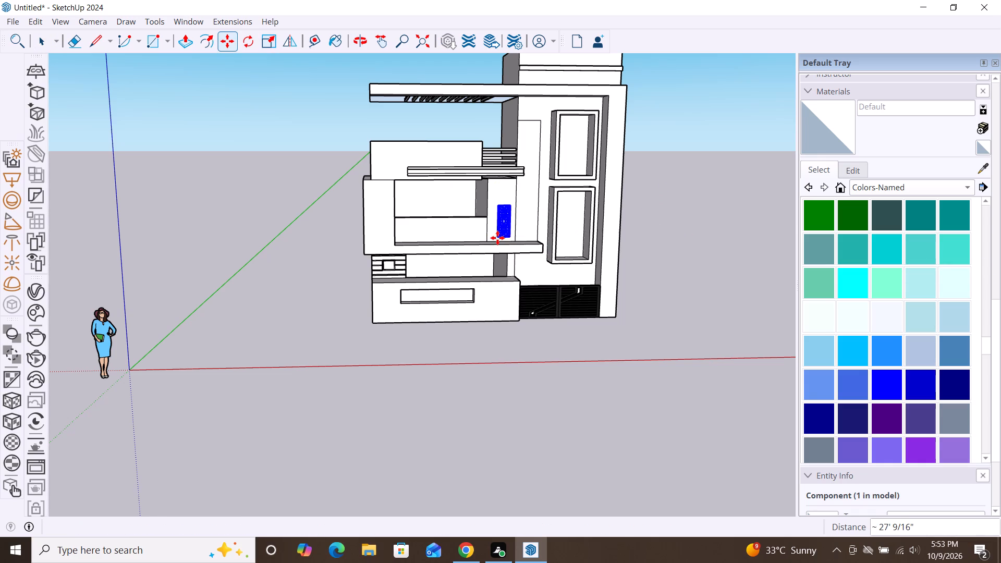
{"action": "key", "text": "space"}
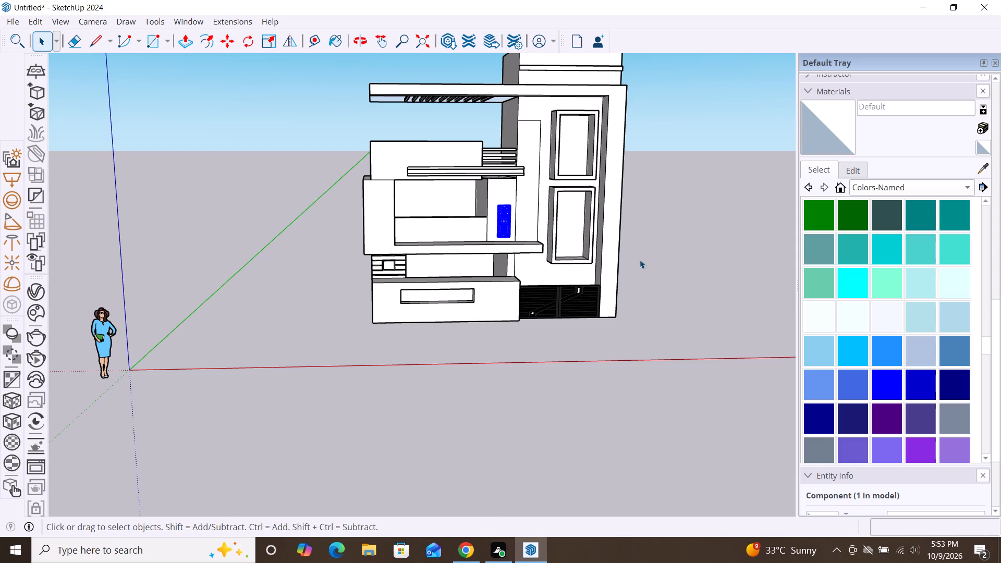
Scale the lattice up to the top of its wall panel and widen it to both side edges of the panel.
{"action": "scroll", "coordinate": [513, 223], "scroll_direction": "up", "scroll_amount": 8}
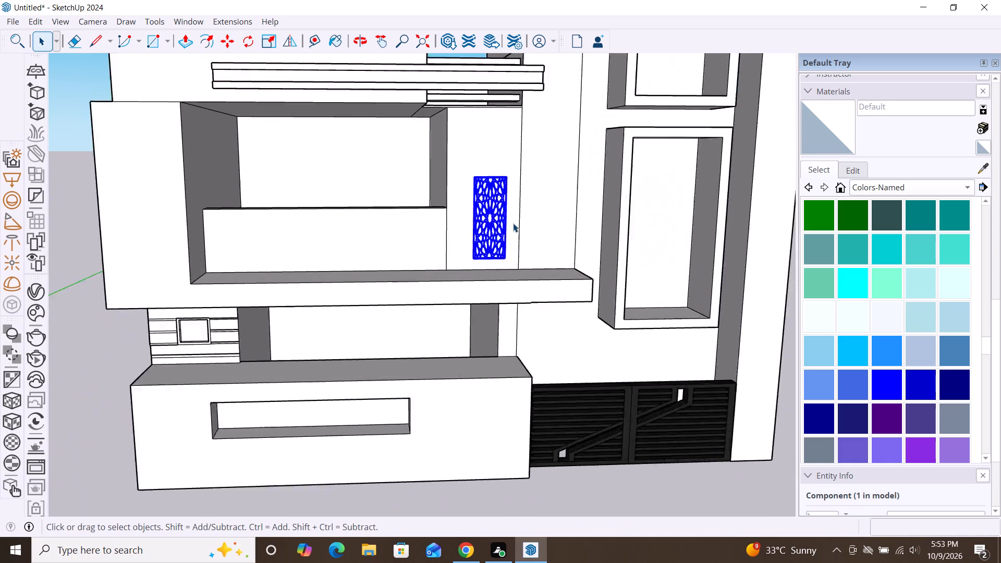
{"action": "scroll", "coordinate": [513, 223], "scroll_direction": "up", "scroll_amount": 8}
{"action": "scroll", "coordinate": [513, 223], "scroll_direction": "down", "scroll_amount": 6}
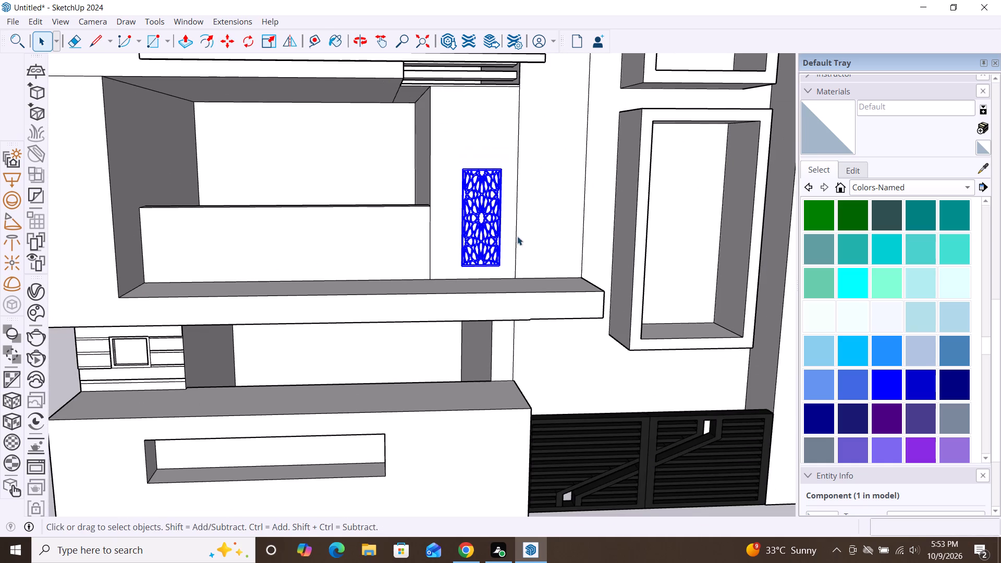
{"action": "scroll", "coordinate": [490, 188], "scroll_direction": "down", "scroll_amount": 2}
{"action": "key", "text": "s"}
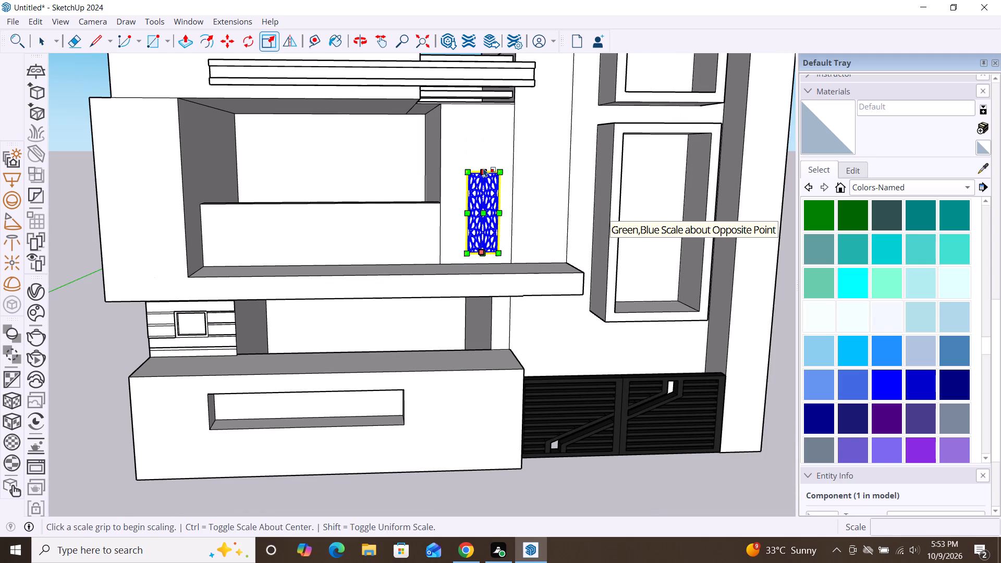
{"action": "double_click", "coordinate": [483, 168]}
{"action": "left_click_drag", "start_coordinate": [483, 168], "coordinate": [480, 128]}
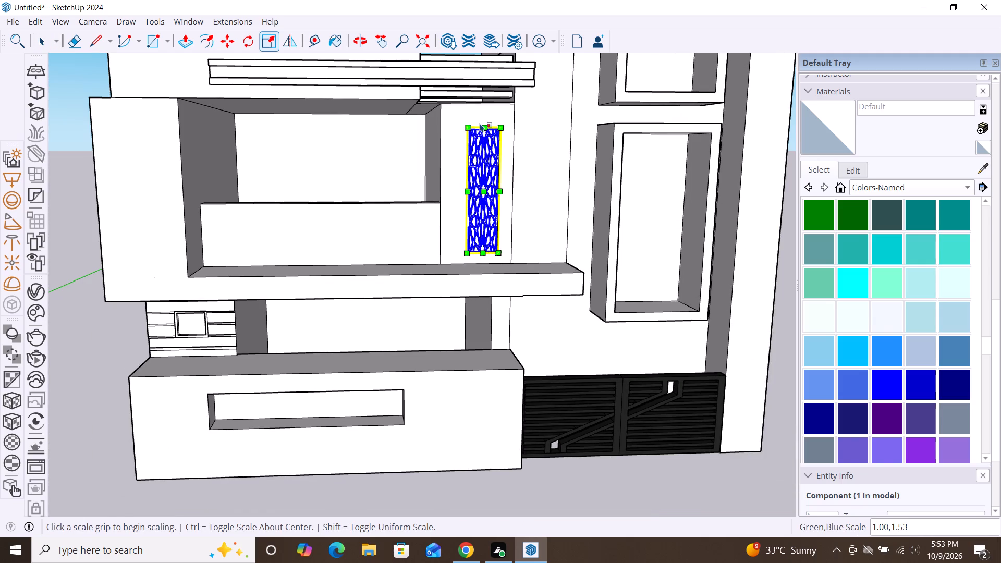
{"action": "left_click_drag", "start_coordinate": [485, 127], "coordinate": [487, 108]}
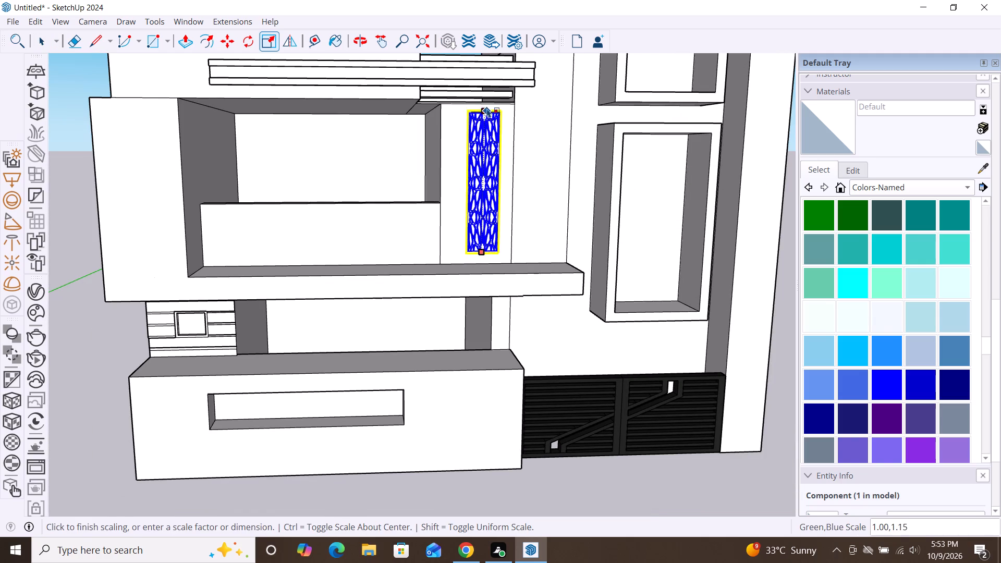
{"action": "left_click_drag", "start_coordinate": [487, 108], "coordinate": [486, 104]}
{"action": "double_click", "coordinate": [486, 104]}
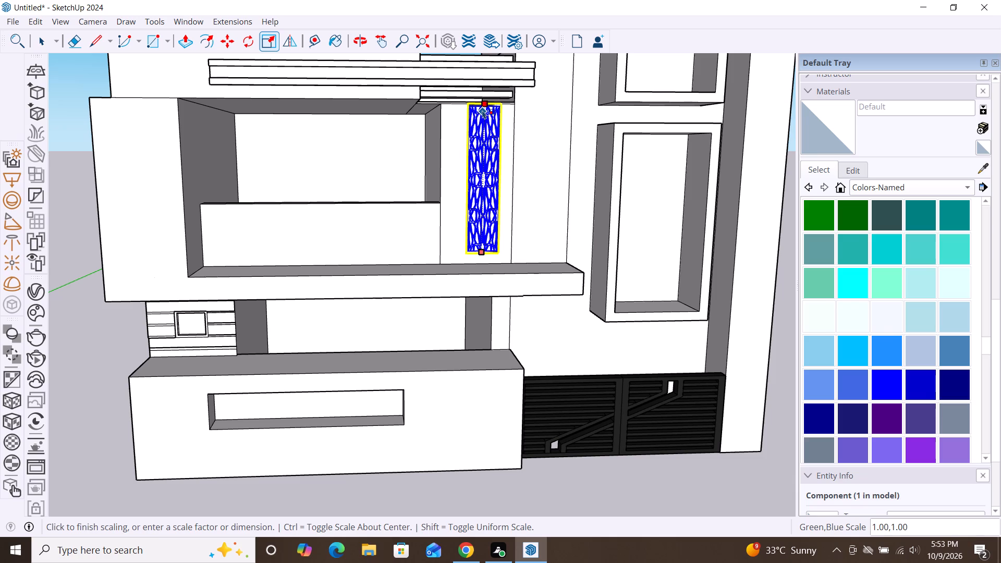
{"action": "left_click", "coordinate": [483, 108]}
{"action": "left_click_drag", "start_coordinate": [468, 177], "coordinate": [460, 180]}
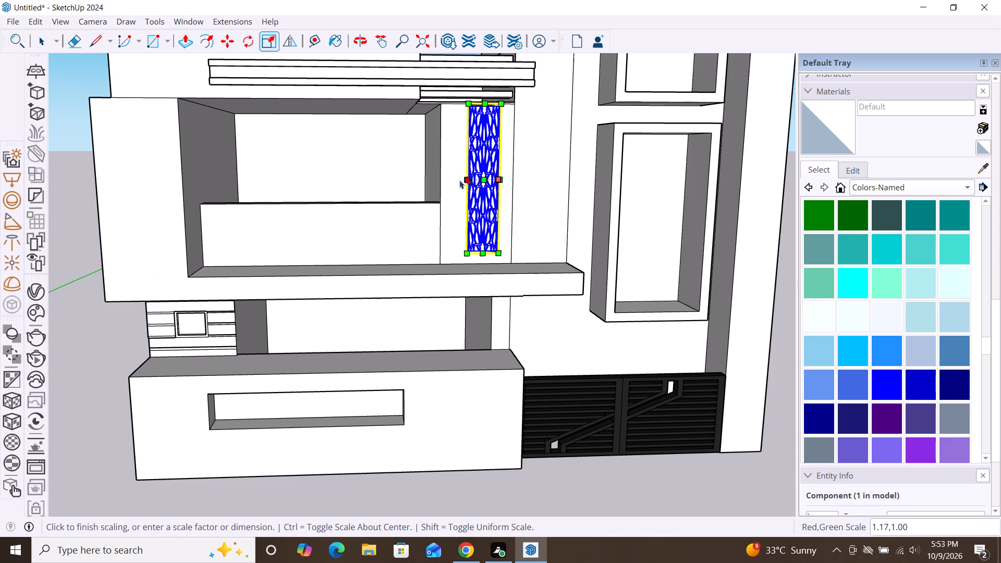
{"action": "left_click_drag", "start_coordinate": [460, 180], "coordinate": [439, 180]}
{"action": "triple_click", "coordinate": [439, 180]}
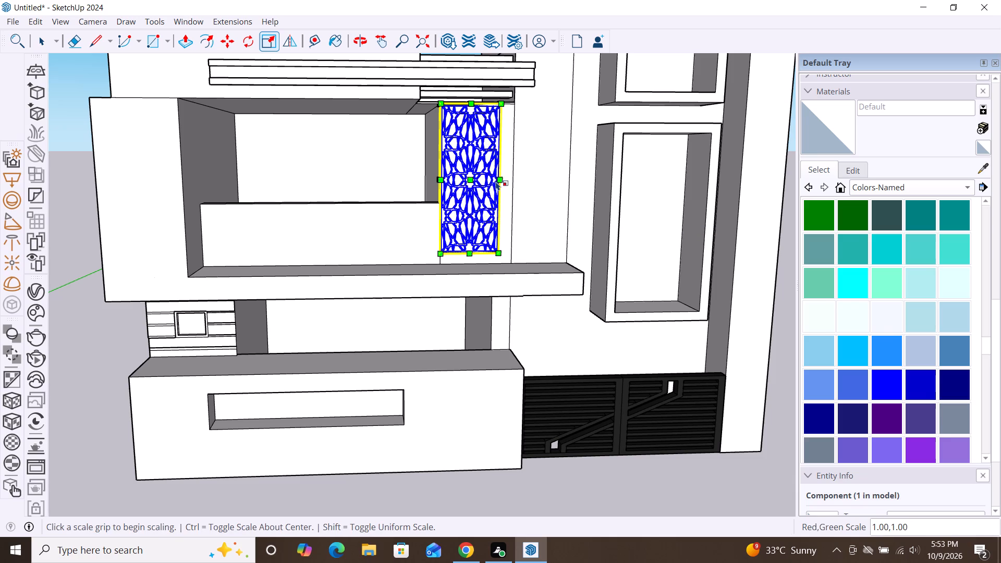
{"action": "left_click_drag", "start_coordinate": [499, 180], "coordinate": [515, 180]}
{"action": "double_click", "coordinate": [515, 180]}
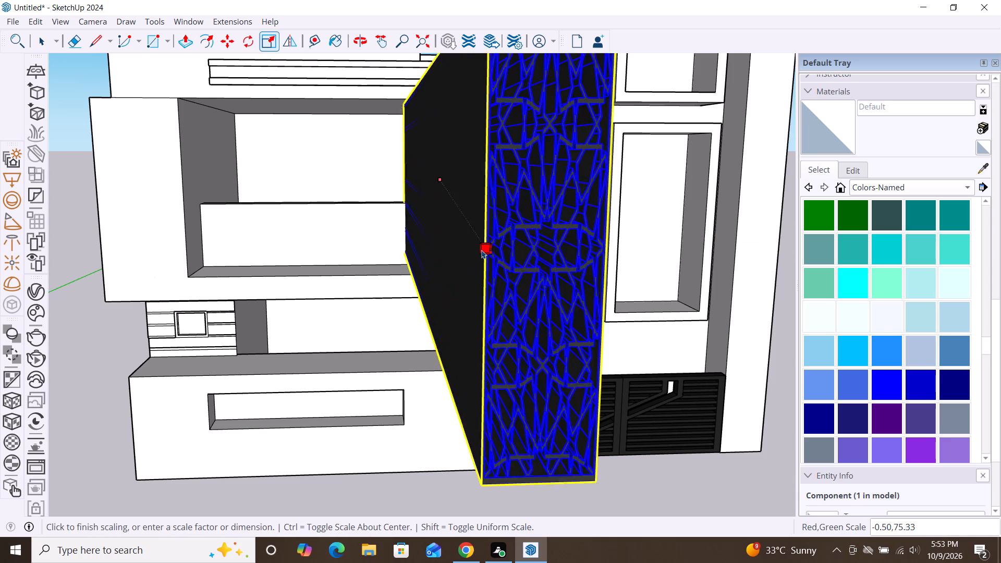
{"action": "key", "text": "Escape"}
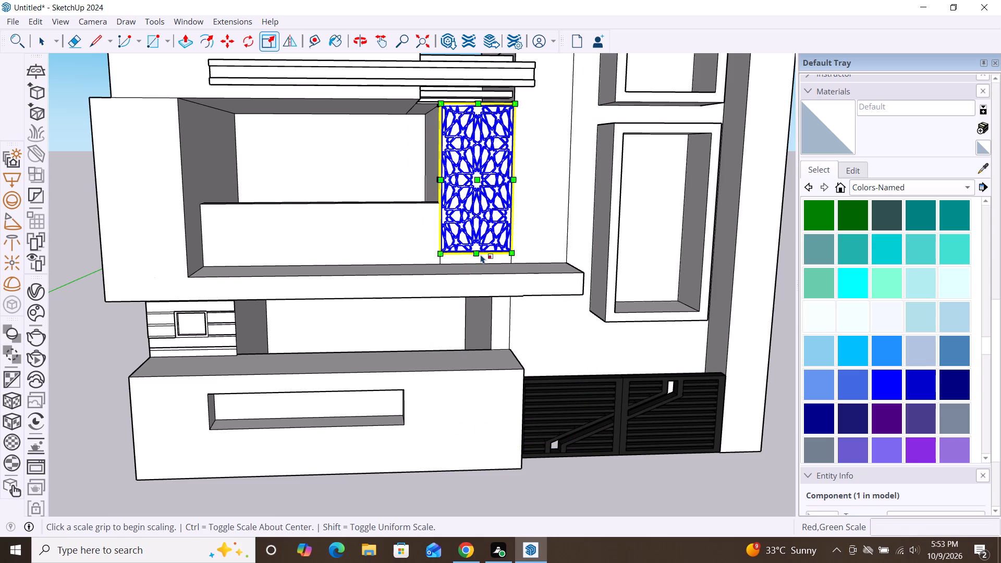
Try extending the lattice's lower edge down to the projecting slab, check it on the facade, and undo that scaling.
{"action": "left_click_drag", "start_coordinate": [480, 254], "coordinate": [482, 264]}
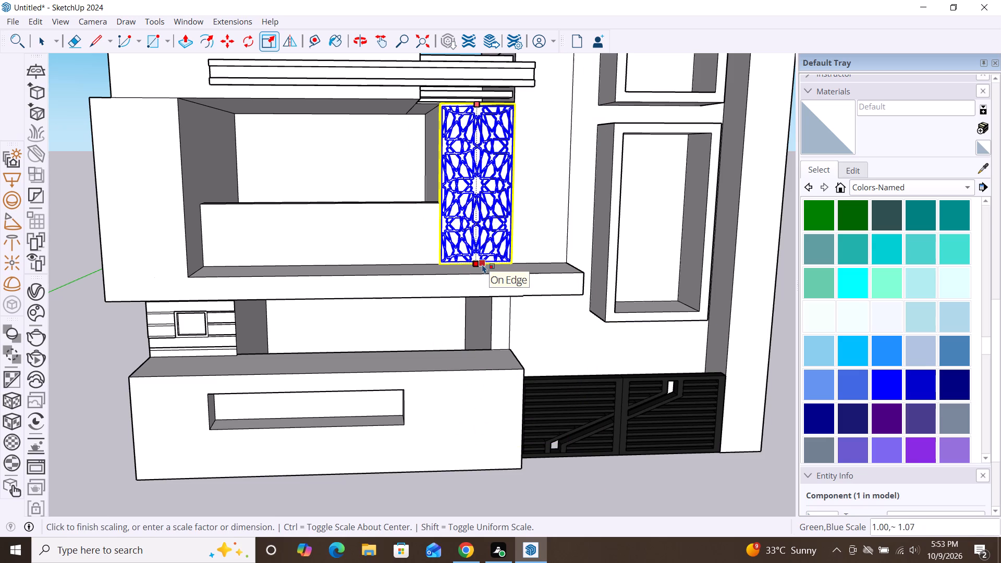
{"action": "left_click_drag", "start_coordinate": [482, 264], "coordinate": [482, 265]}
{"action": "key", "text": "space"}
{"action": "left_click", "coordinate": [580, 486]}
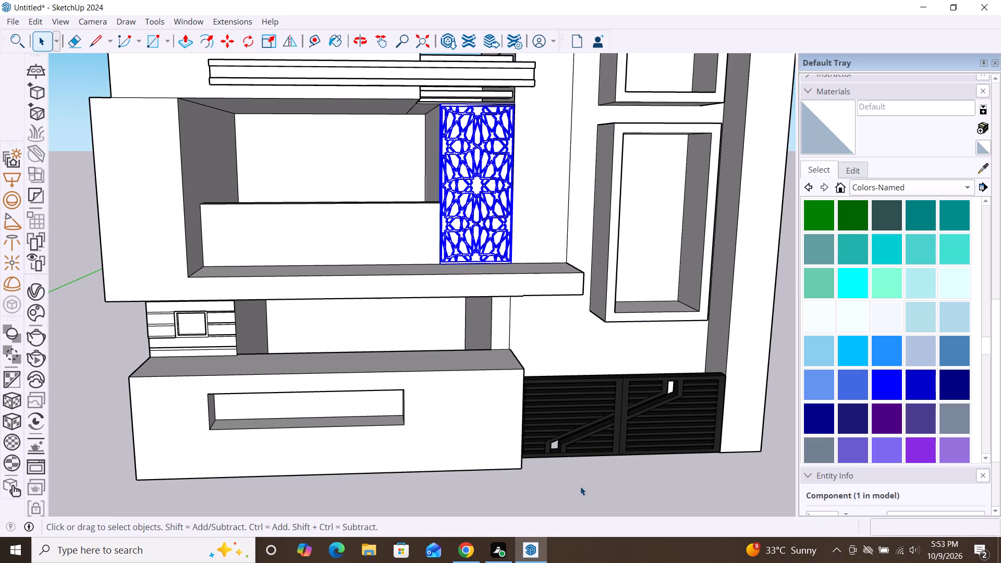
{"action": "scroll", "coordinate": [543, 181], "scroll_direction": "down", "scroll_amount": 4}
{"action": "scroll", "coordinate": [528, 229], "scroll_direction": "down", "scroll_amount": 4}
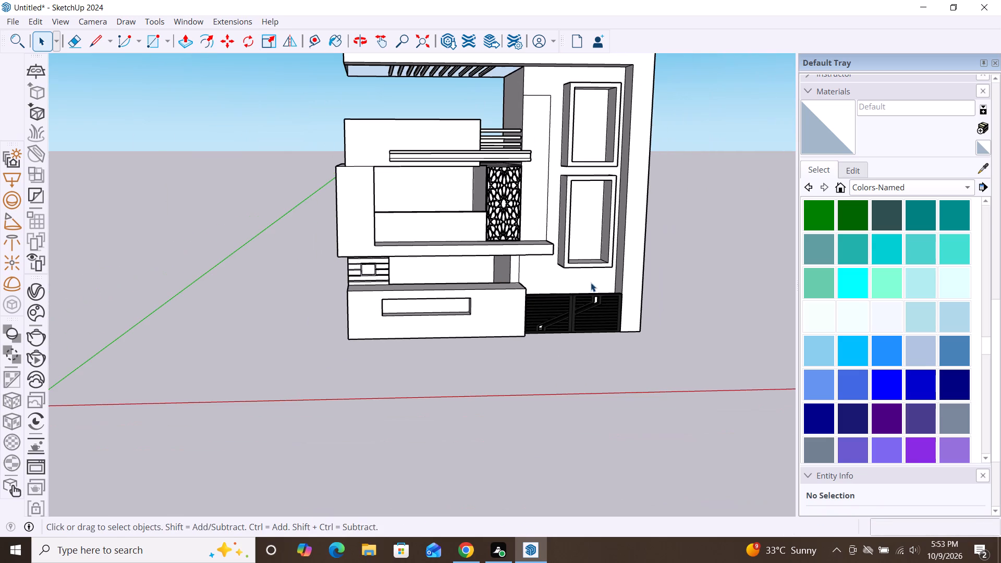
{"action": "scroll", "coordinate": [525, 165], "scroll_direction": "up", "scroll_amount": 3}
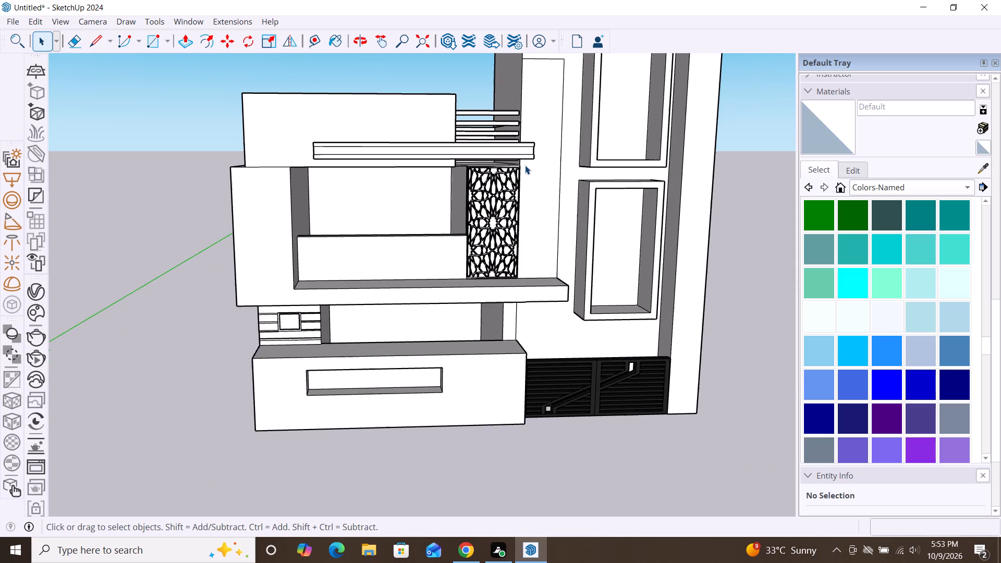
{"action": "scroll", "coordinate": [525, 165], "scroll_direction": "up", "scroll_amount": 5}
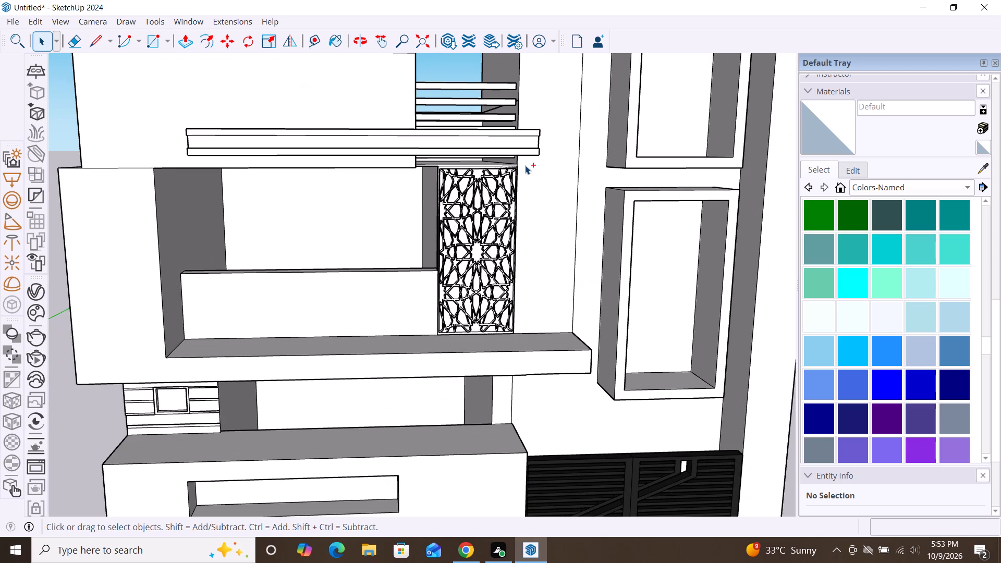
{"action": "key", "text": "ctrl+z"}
Shrink the lattice inward from both sides and the top, starting with a red-axis factor of about 0.83, leaving a margin around it.
{"action": "left_click", "coordinate": [485, 277]}
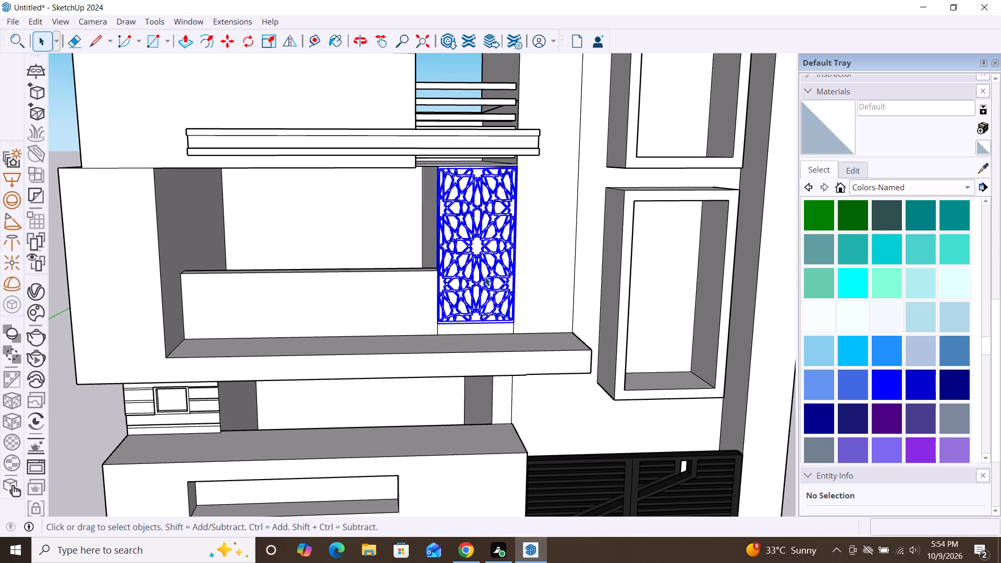
{"action": "key", "text": "s"}
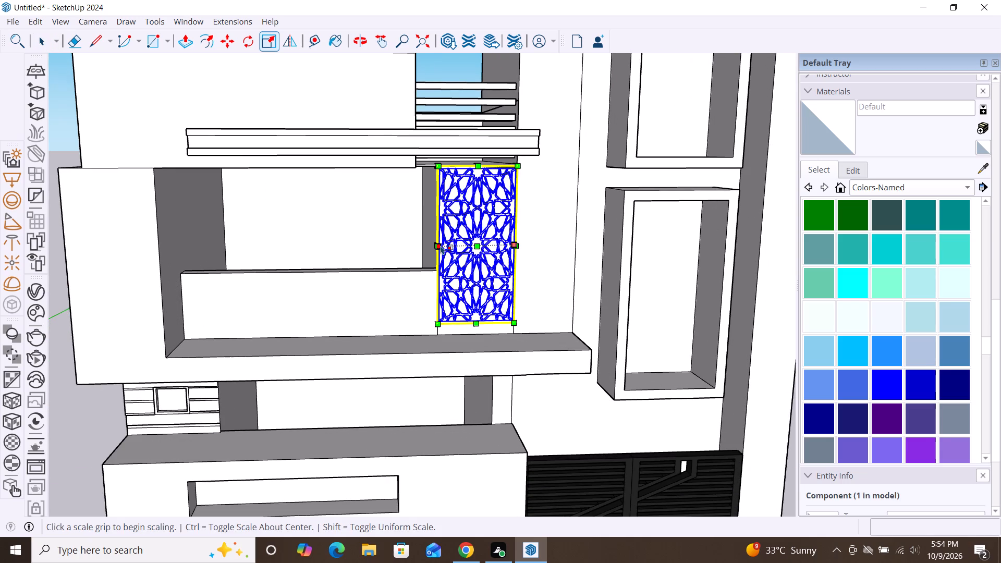
{"action": "left_click_drag", "start_coordinate": [441, 246], "coordinate": [452, 246]}
{"action": "left_click", "coordinate": [451, 246]}
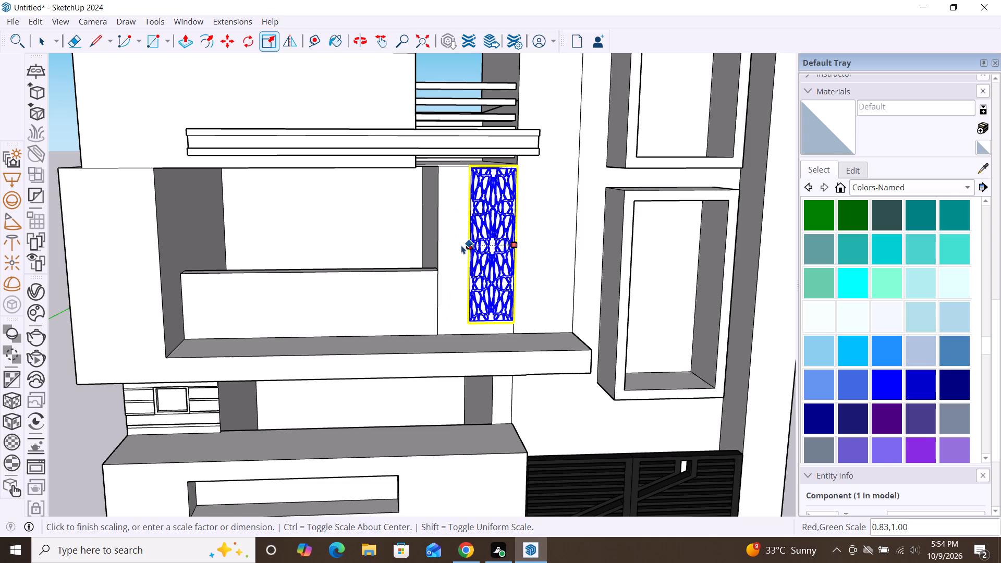
{"action": "left_click", "coordinate": [449, 247]}
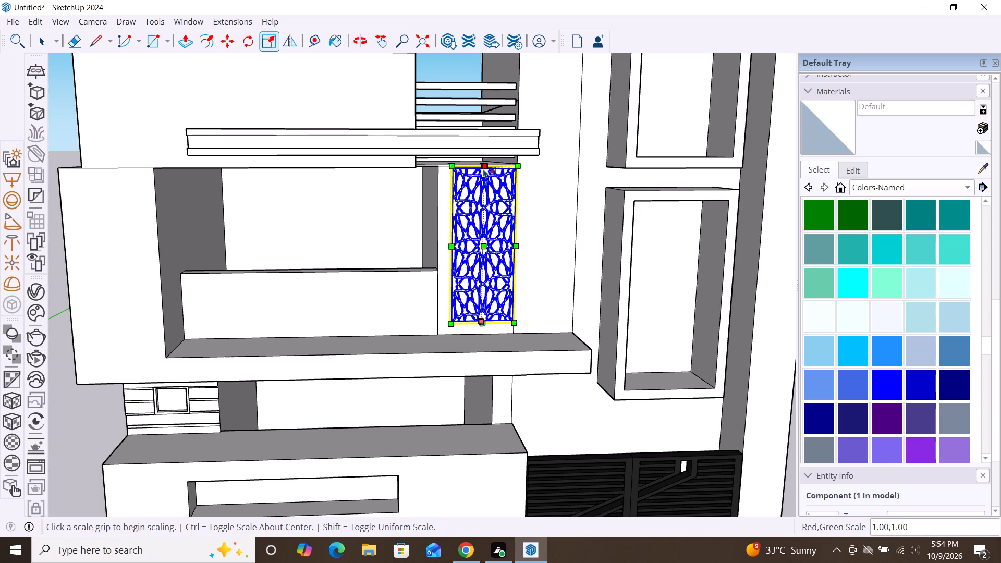
{"action": "left_click_drag", "start_coordinate": [483, 169], "coordinate": [488, 187]}
{"action": "left_click", "coordinate": [488, 187]}
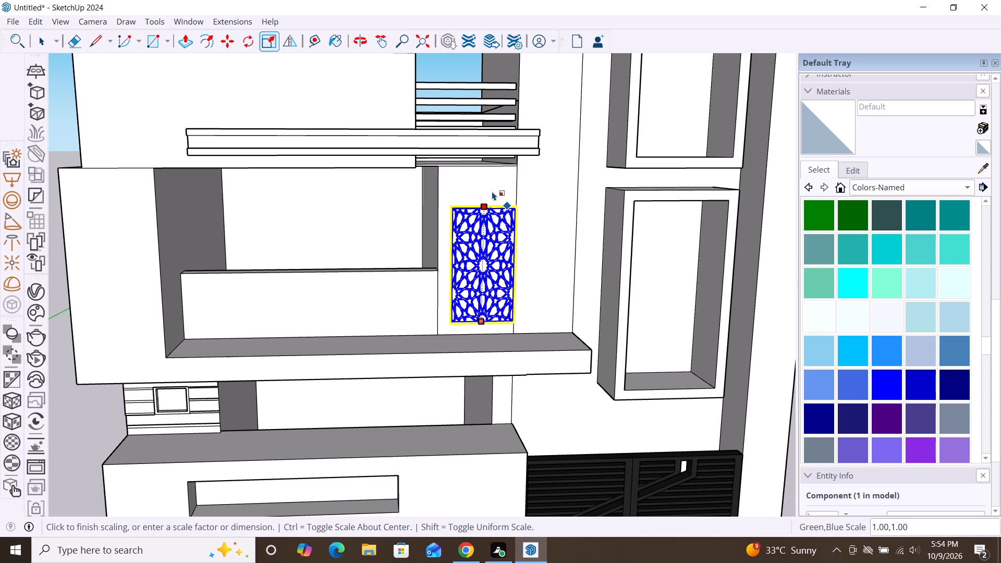
{"action": "left_click", "coordinate": [484, 177]}
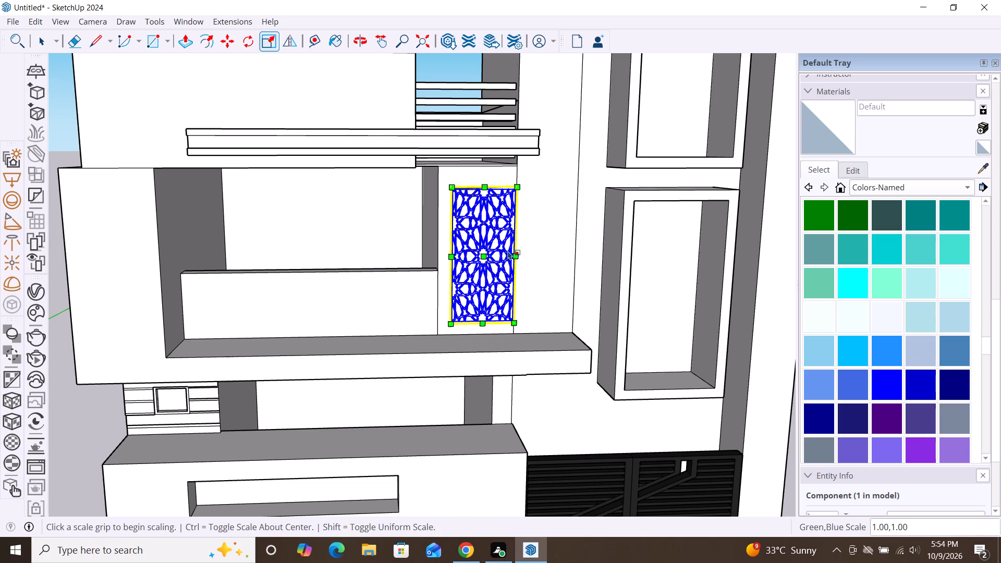
{"action": "left_click_drag", "start_coordinate": [511, 251], "coordinate": [500, 252]}
{"action": "key", "text": "space"}
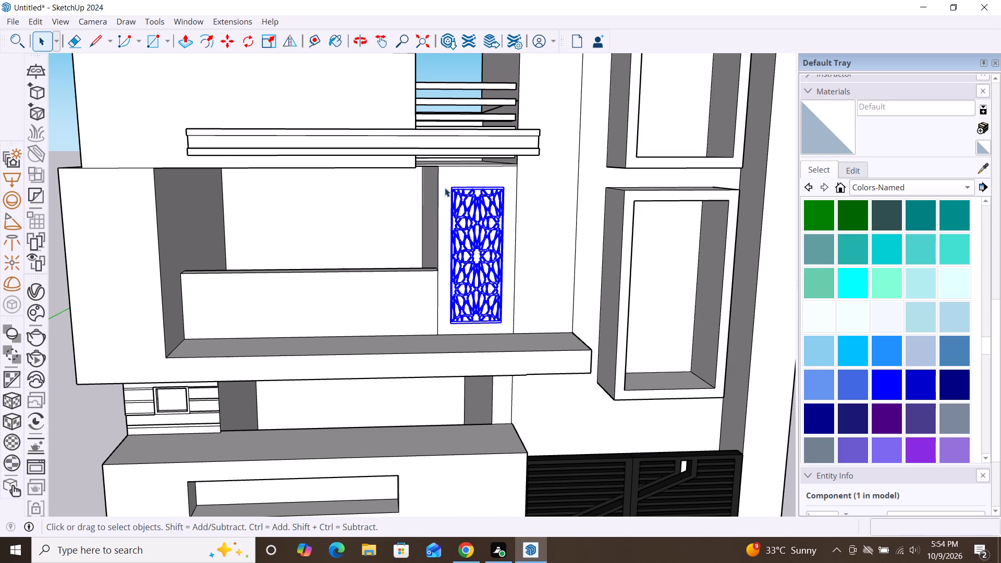
{"action": "scroll", "coordinate": [438, 157], "scroll_direction": "down", "scroll_amount": 3}
{"action": "left_click", "coordinate": [772, 382]}
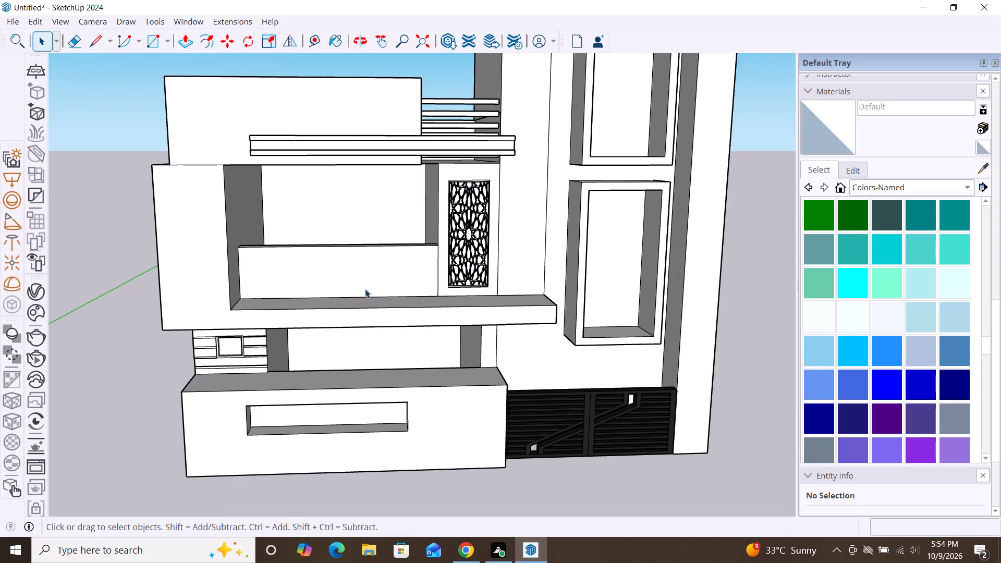
Examine the whole facade with the fitted lattice from below, from the front and at an angle.
{"action": "scroll", "coordinate": [365, 289], "scroll_direction": "down", "scroll_amount": 3}
{"action": "scroll", "coordinate": [424, 334], "scroll_direction": "down", "scroll_amount": 2}
{"action": "middle_click_drag", "start_coordinate": [496, 369], "coordinate": [527, 228]}
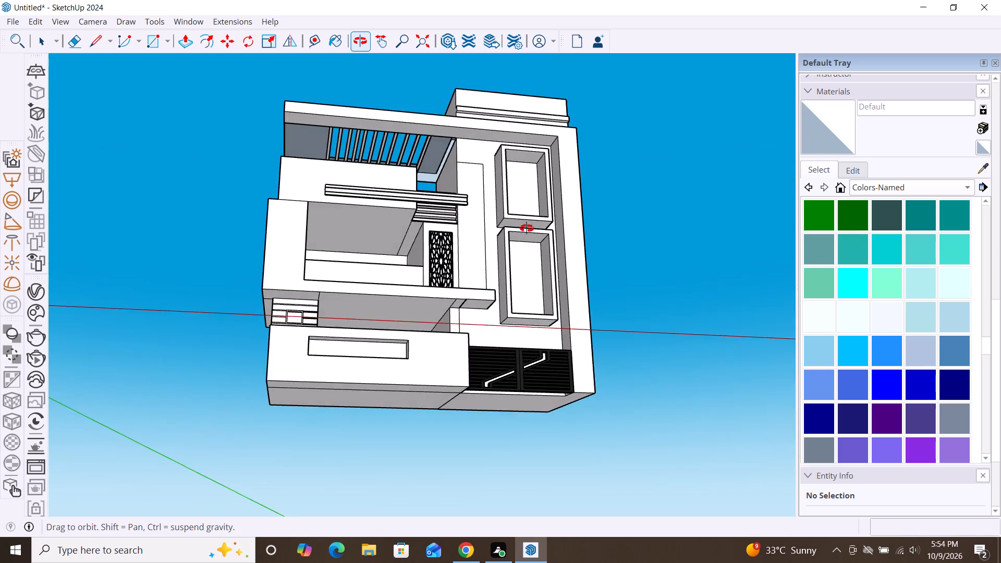
{"action": "middle_click_drag", "start_coordinate": [527, 228], "coordinate": [526, 285]}
{"action": "scroll", "coordinate": [519, 298], "scroll_direction": "down", "scroll_amount": 3}
{"action": "middle_click_drag", "start_coordinate": [519, 298], "coordinate": [518, 298]}
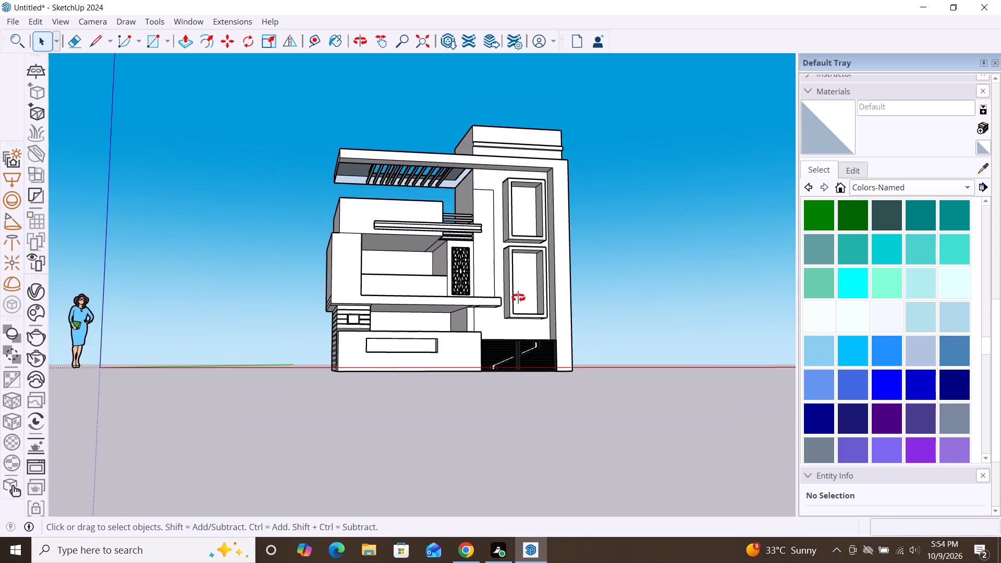
{"action": "middle_click_drag", "start_coordinate": [518, 298], "coordinate": [513, 345]}
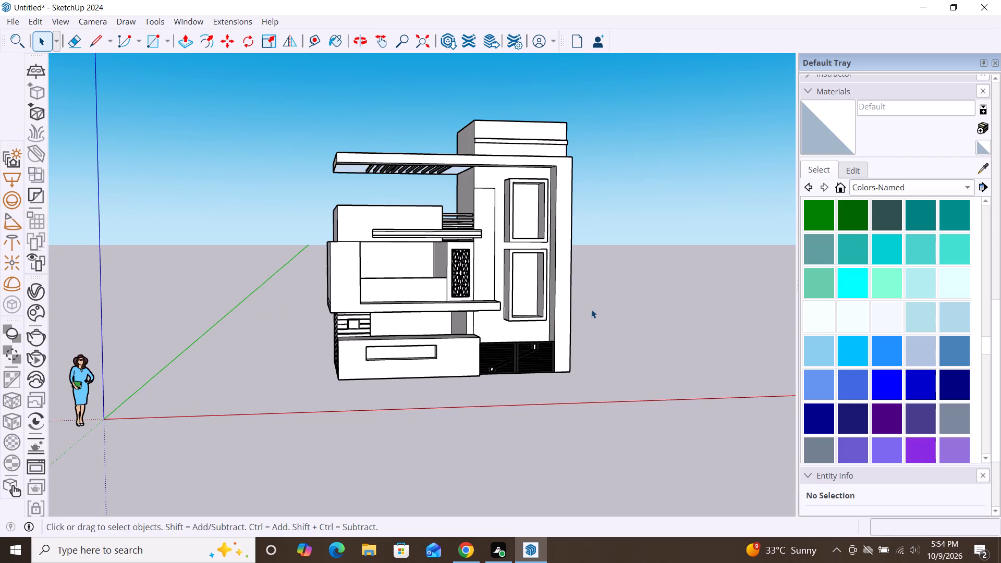
{"action": "scroll", "coordinate": [356, 354], "scroll_direction": "up", "scroll_amount": 3}
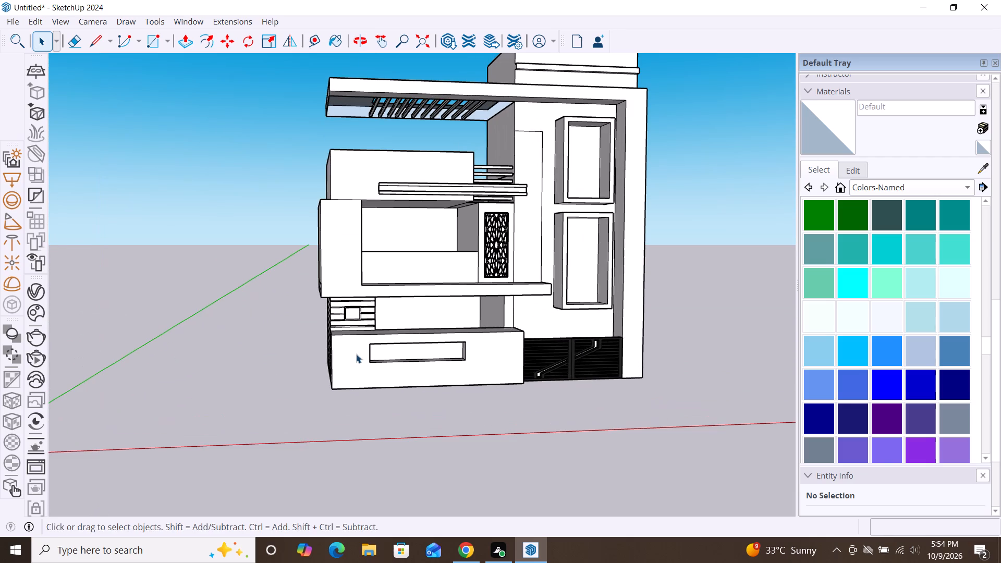
{"action": "scroll", "coordinate": [209, 252], "scroll_direction": "down", "scroll_amount": 2}
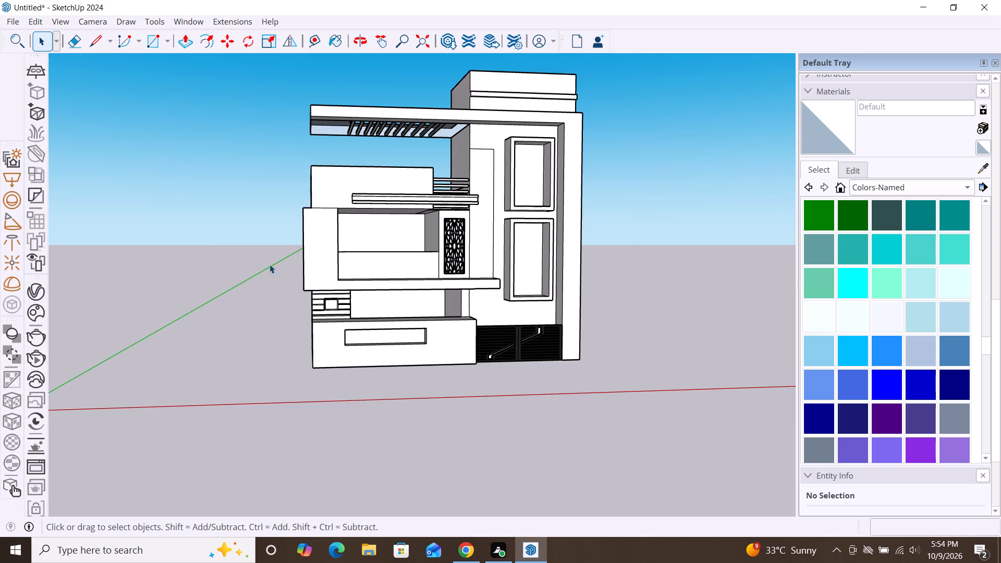
{"action": "middle_click_drag", "start_coordinate": [626, 277], "coordinate": [563, 291]}
{"action": "scroll", "coordinate": [381, 244], "scroll_direction": "up", "scroll_amount": 3}
{"action": "scroll", "coordinate": [381, 244], "scroll_direction": "down", "scroll_amount": 3}
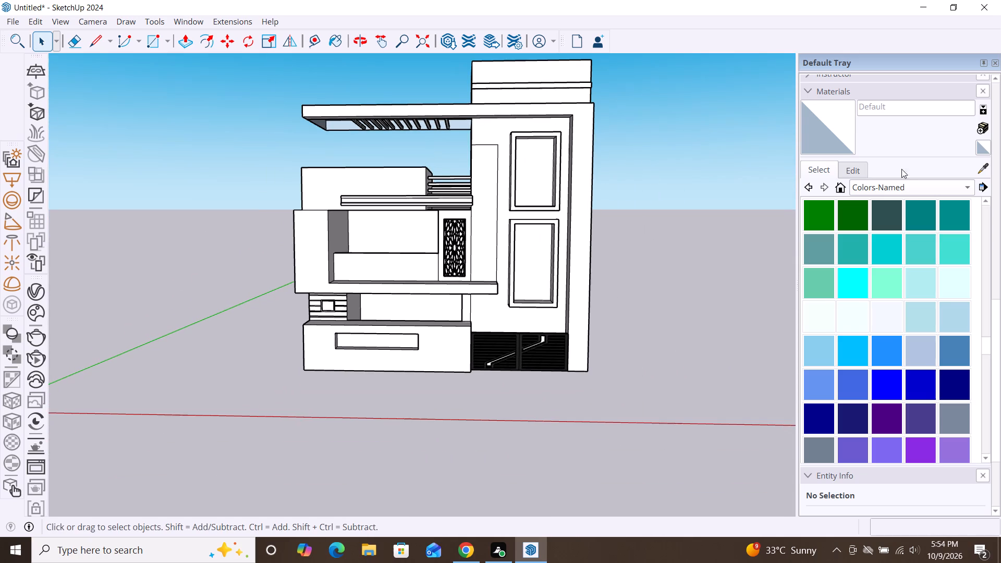
Look through the Tile material collection for a finish for the facade.
{"action": "left_click", "coordinate": [970, 186]}
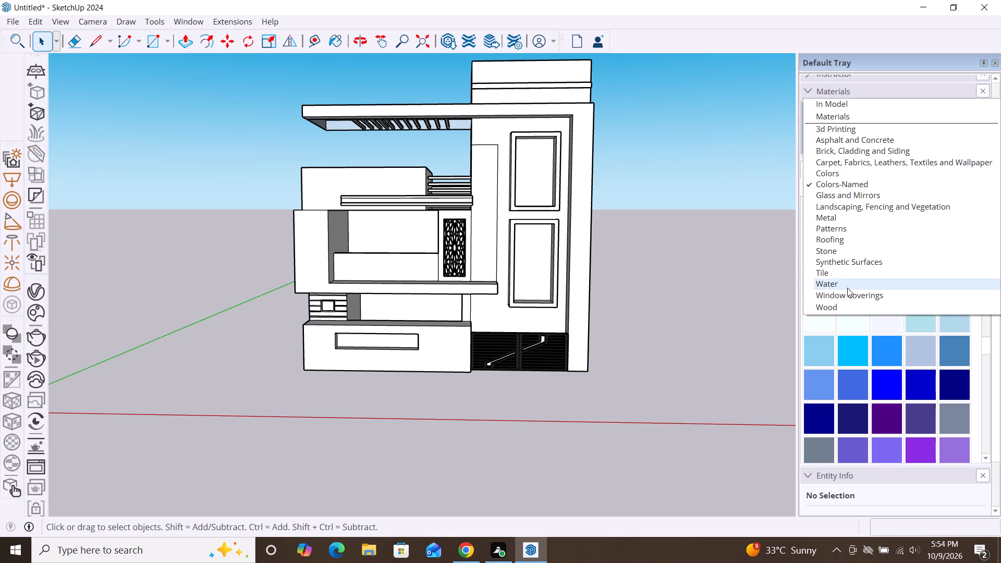
{"action": "left_click", "coordinate": [871, 269]}
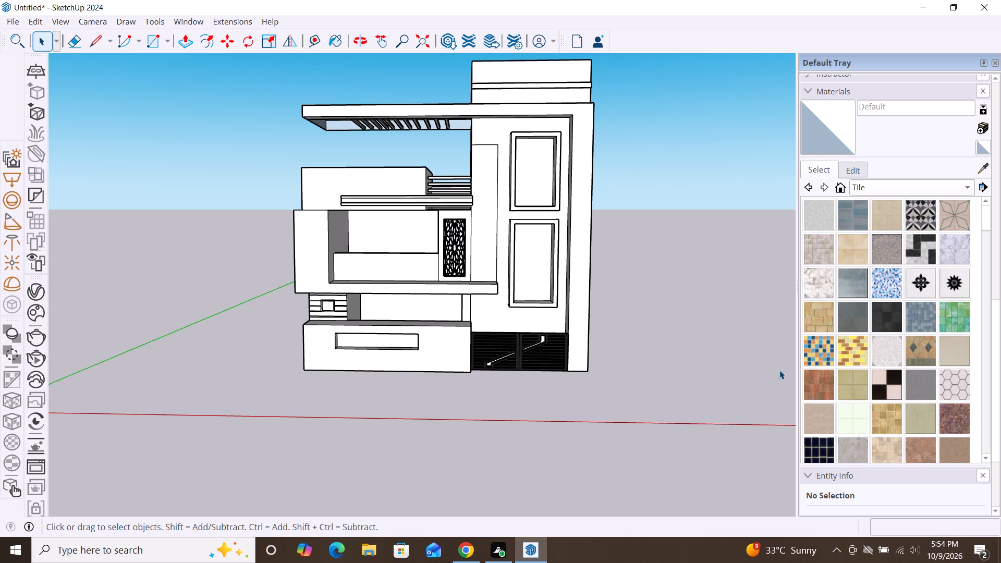
{"action": "scroll", "coordinate": [949, 345], "scroll_direction": "down", "scroll_amount": 1}
{"action": "scroll", "coordinate": [870, 326], "scroll_direction": "up", "scroll_amount": 3}
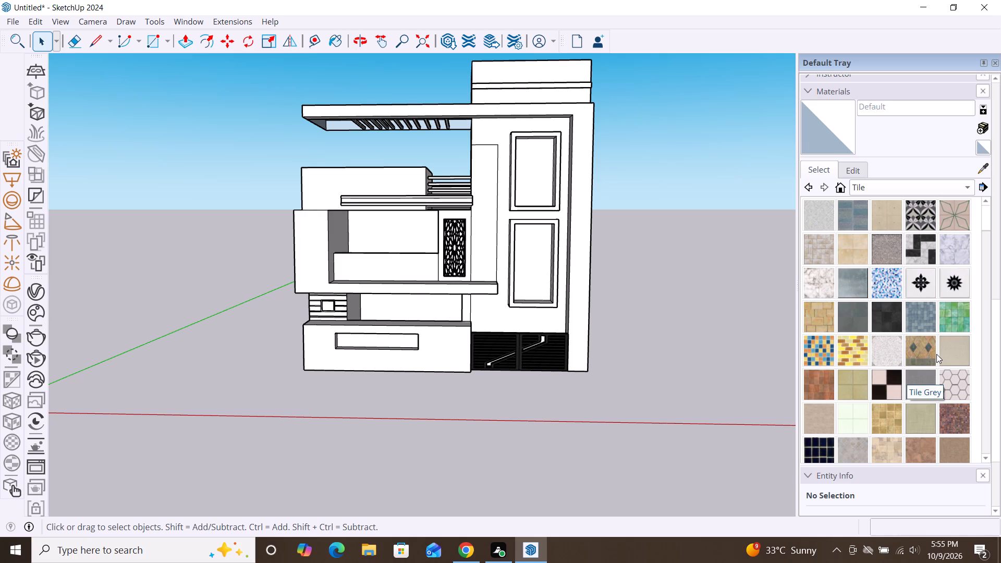
{"action": "double_click", "coordinate": [647, 295]}
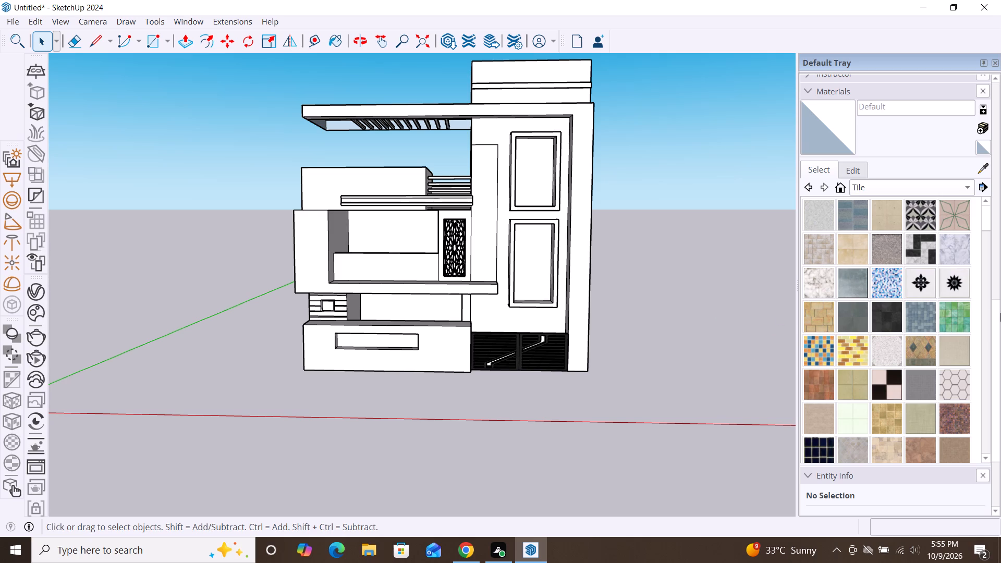
{"action": "scroll", "coordinate": [864, 286], "scroll_direction": "down", "scroll_amount": 2}
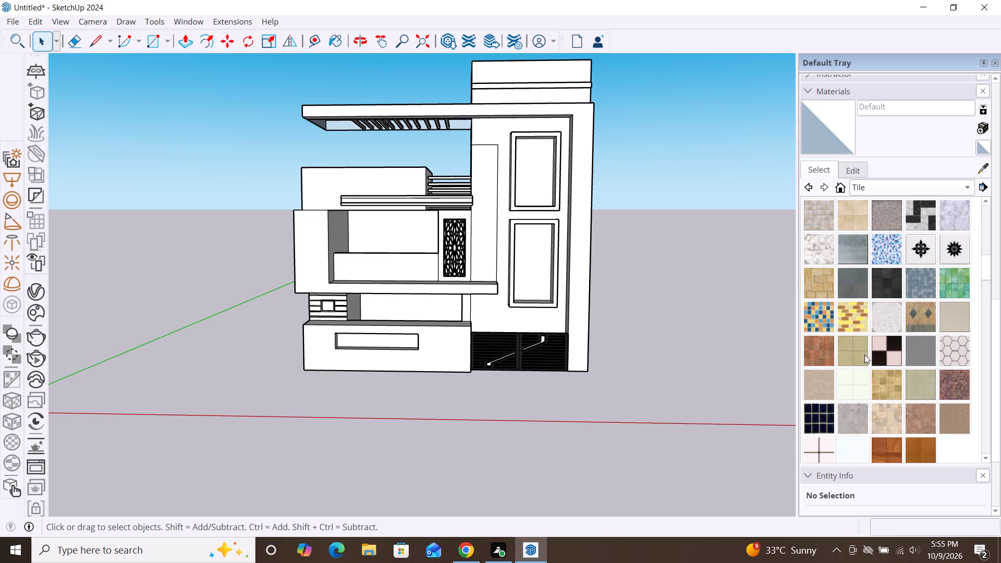
{"action": "scroll", "coordinate": [856, 379], "scroll_direction": "down", "scroll_amount": 3}
{"action": "scroll", "coordinate": [871, 285], "scroll_direction": "up", "scroll_amount": 4}
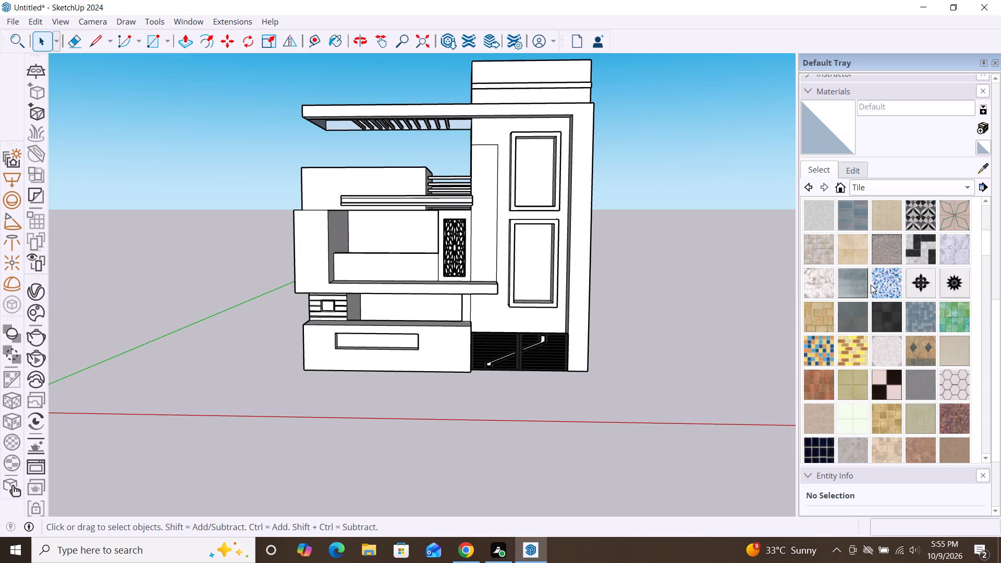
{"action": "scroll", "coordinate": [871, 285], "scroll_direction": "up", "scroll_amount": 4}
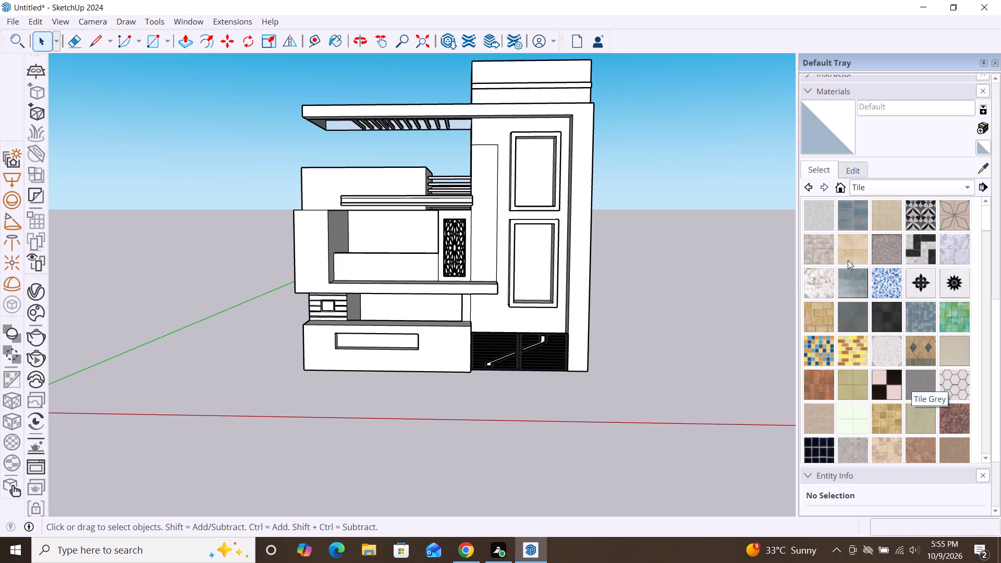
Paint the tall narrow vertical strip beside the lattice panel with Stone Marble from the Stone collection.
{"action": "left_click", "coordinate": [969, 183]}
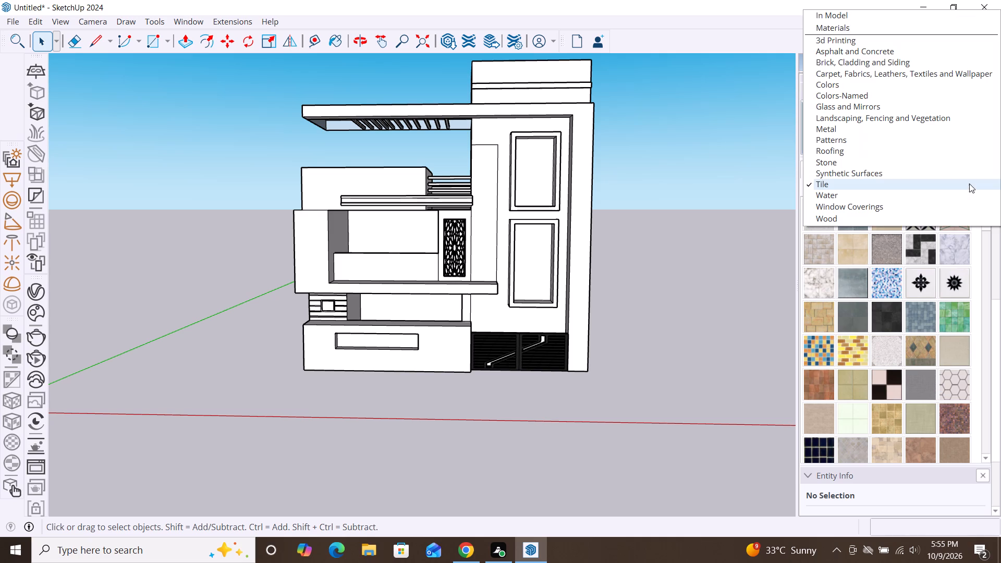
{"action": "left_click", "coordinate": [837, 164]}
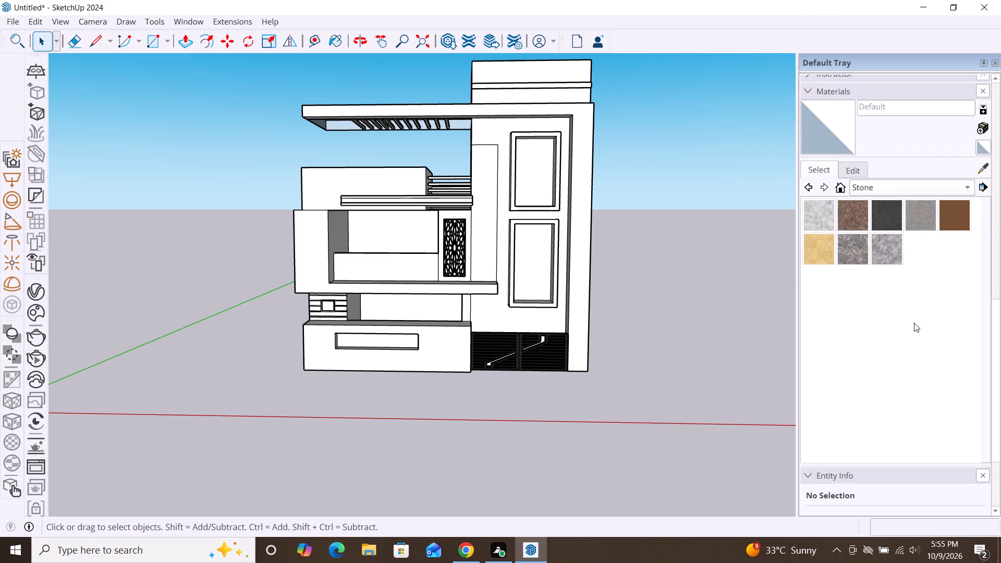
{"action": "left_click", "coordinate": [854, 253]}
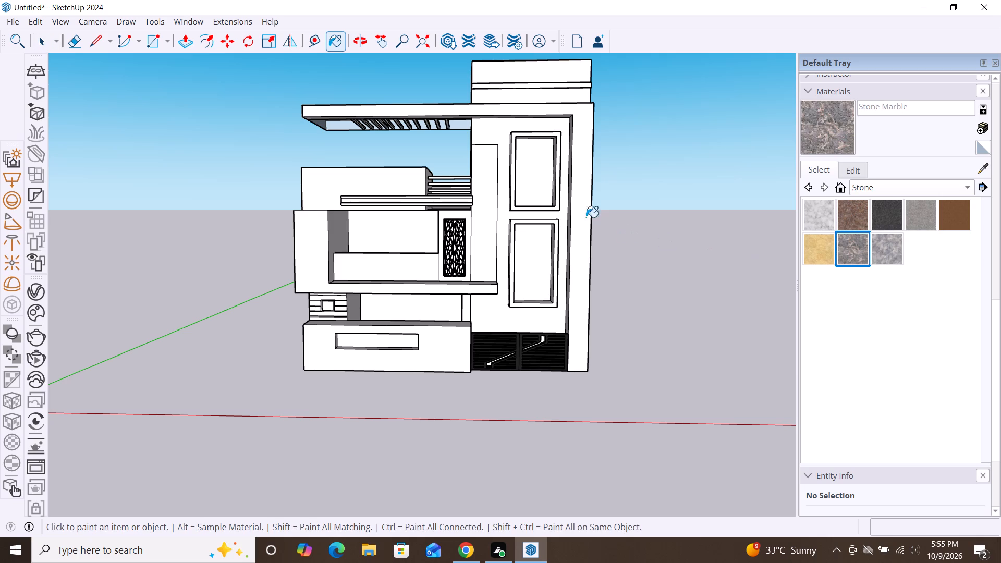
{"action": "left_click", "coordinate": [486, 199]}
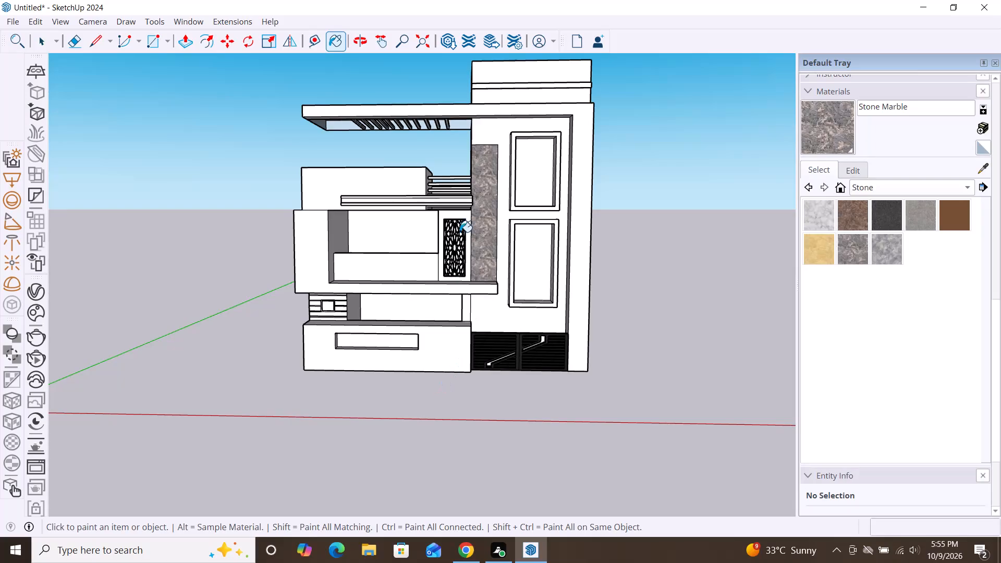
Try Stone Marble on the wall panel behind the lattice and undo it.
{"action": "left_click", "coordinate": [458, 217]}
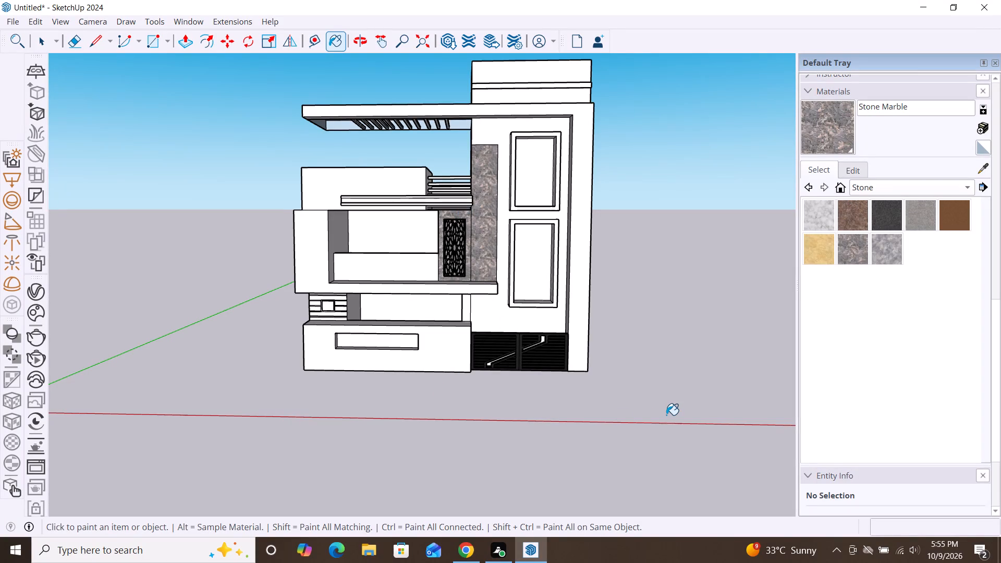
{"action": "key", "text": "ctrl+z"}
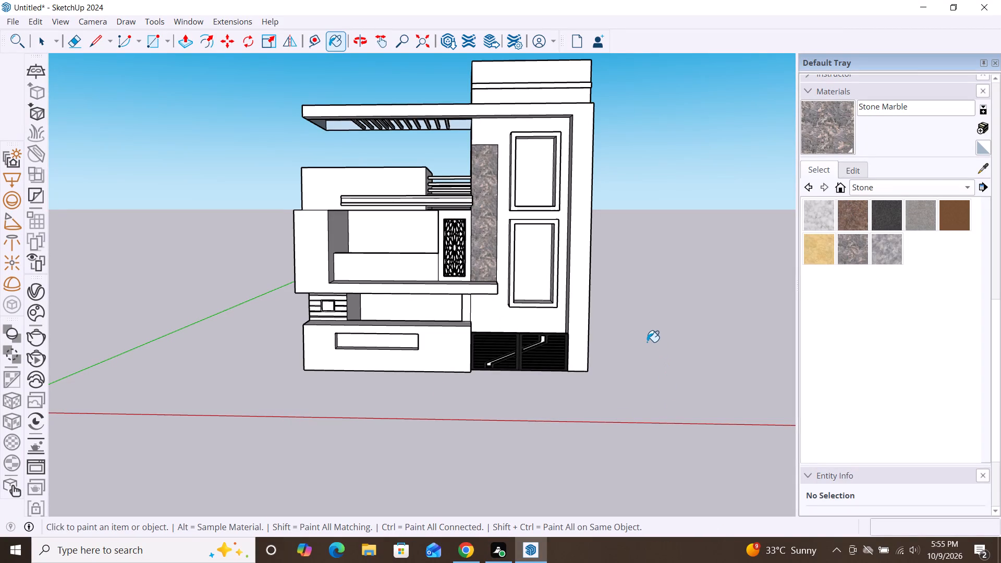
Paint the front strip of the long horizontal bar above the balcony with grey Color M05 from the Colors collection.
{"action": "scroll", "coordinate": [642, 338], "scroll_direction": "up", "scroll_amount": 2}
{"action": "key", "text": "space"}
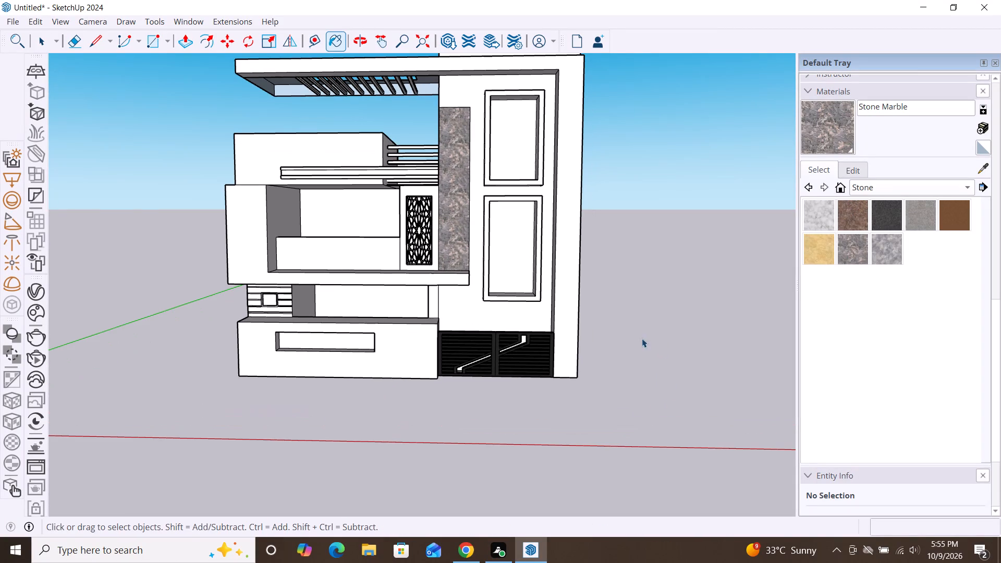
{"action": "left_click", "coordinate": [968, 188]}
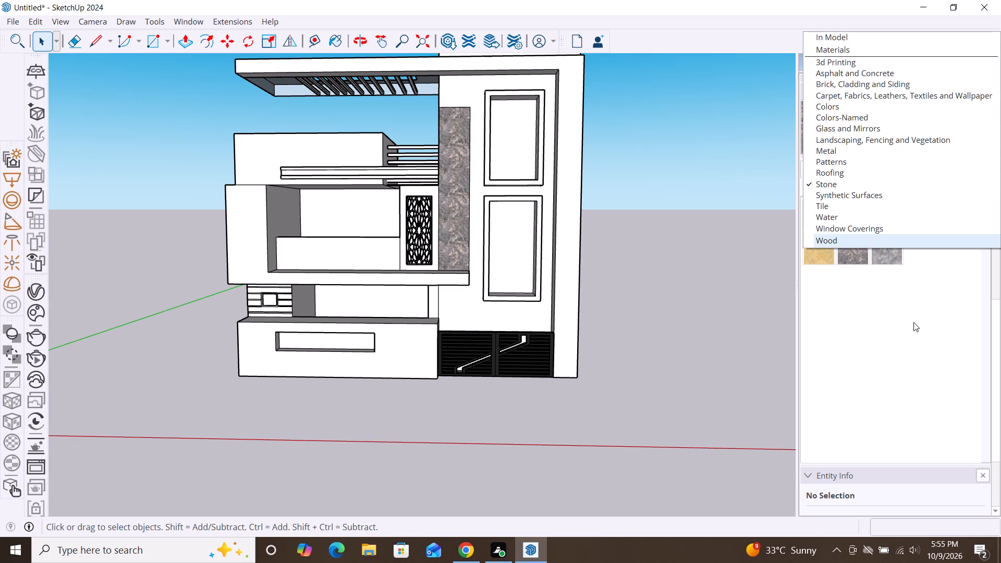
{"action": "left_click", "coordinate": [835, 108]}
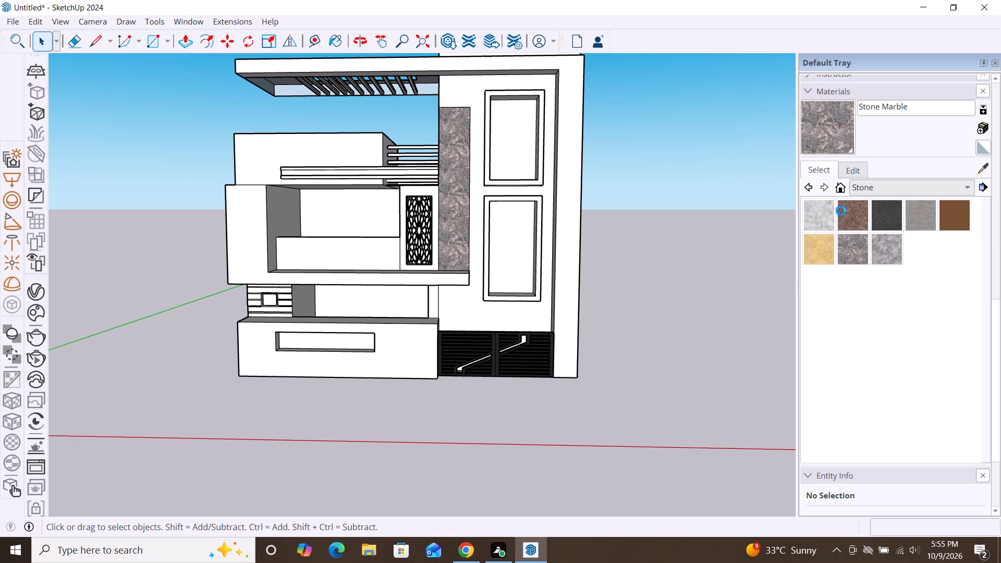
{"action": "scroll", "coordinate": [866, 363], "scroll_direction": "down", "scroll_amount": 1}
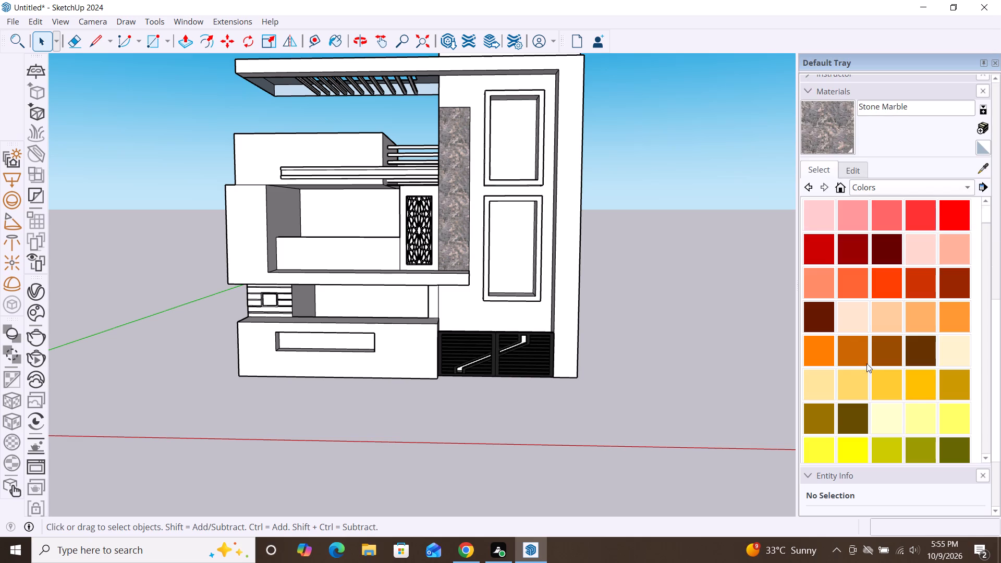
{"action": "scroll", "coordinate": [866, 363], "scroll_direction": "down", "scroll_amount": 17}
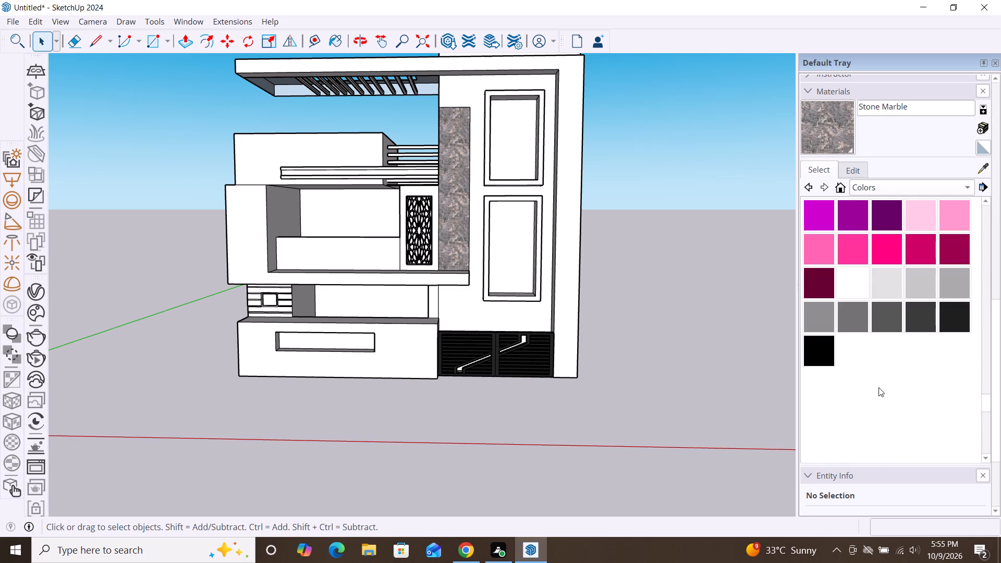
{"action": "left_click", "coordinate": [862, 318]}
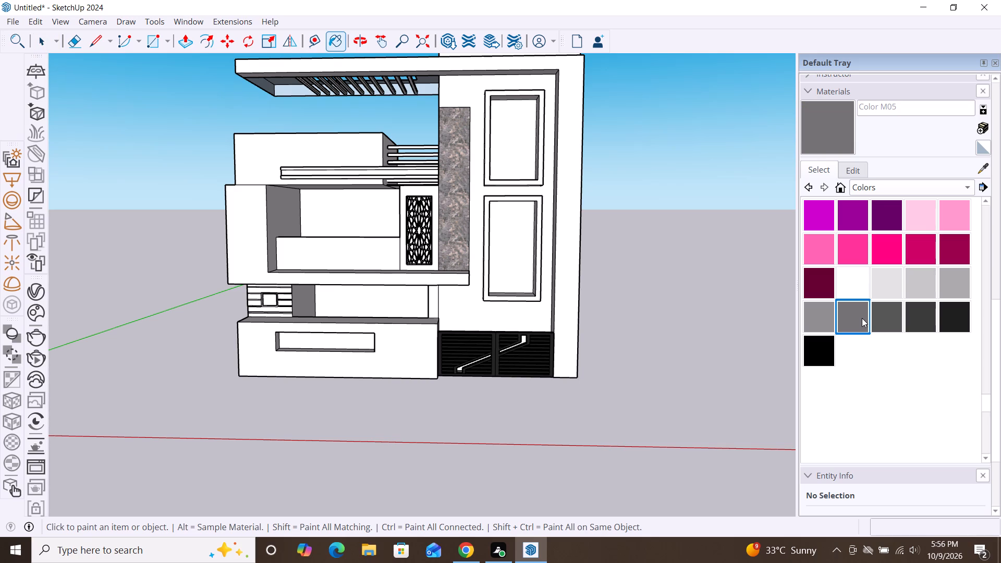
{"action": "left_click", "coordinate": [862, 318]}
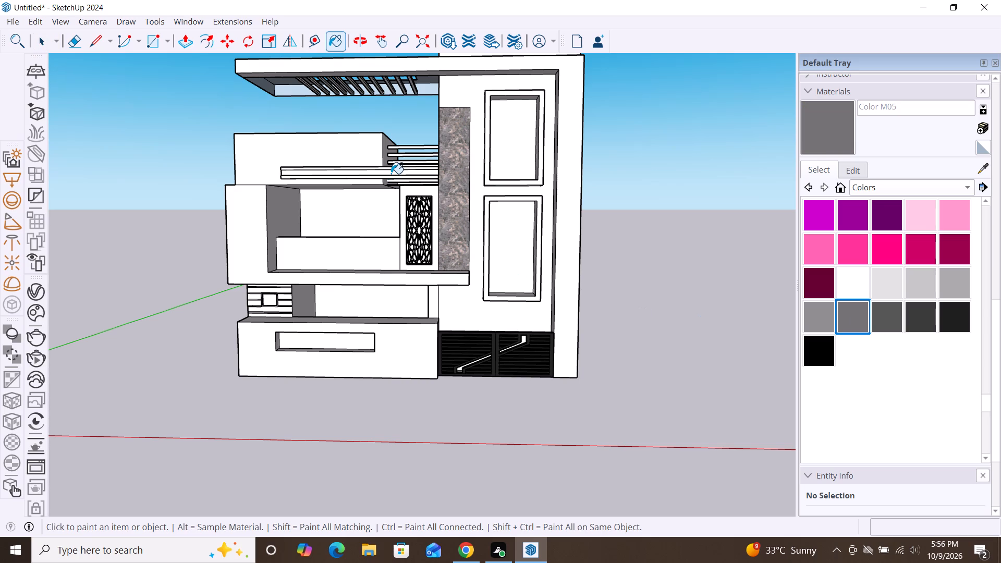
{"action": "left_click", "coordinate": [391, 174]}
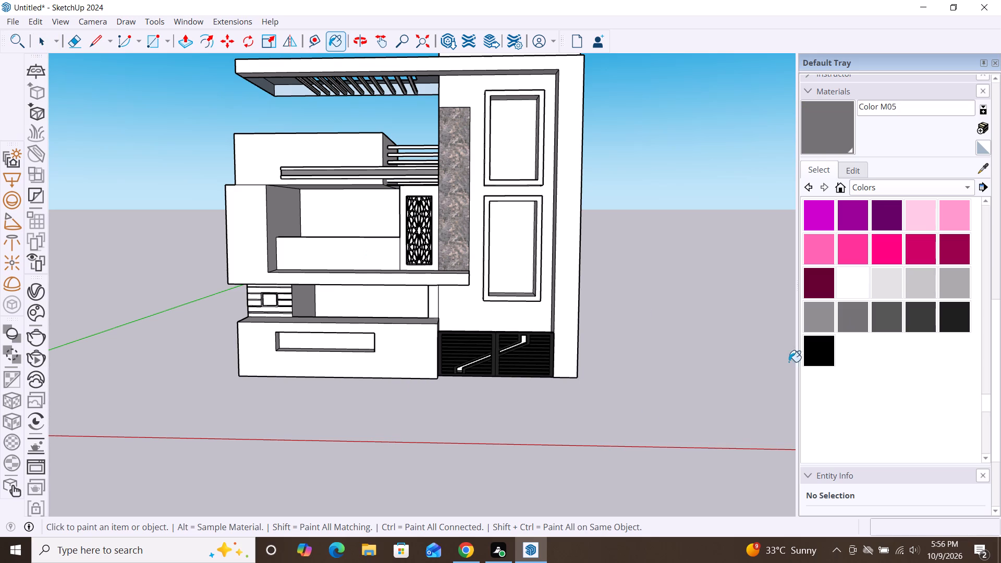
Paint the upper and lower strips of the long horizontal bar above the balcony with near-black Color M08.
{"action": "left_click", "coordinate": [957, 317]}
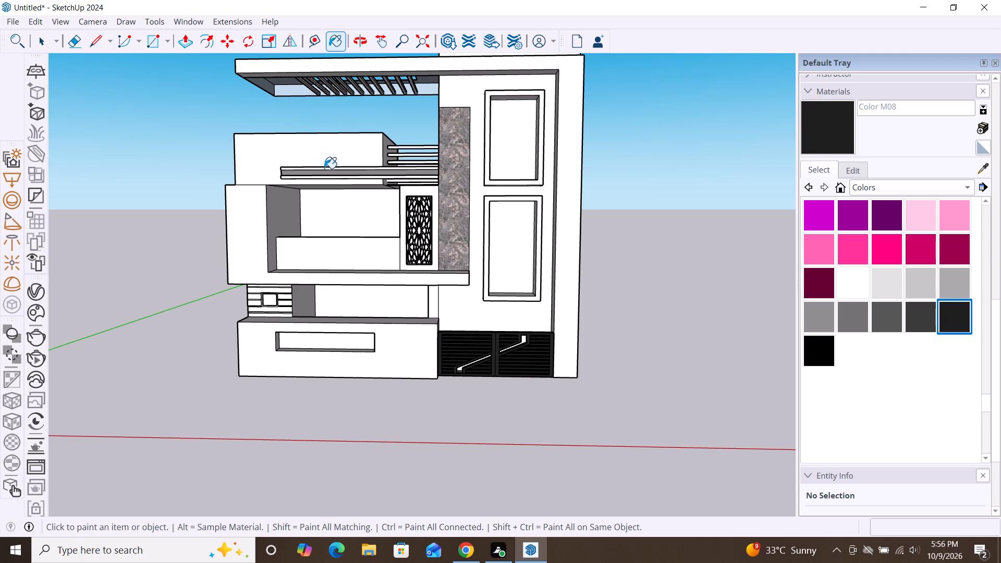
{"action": "left_click", "coordinate": [324, 168]}
{"action": "left_click", "coordinate": [328, 180]}
{"action": "left_click", "coordinate": [331, 177]}
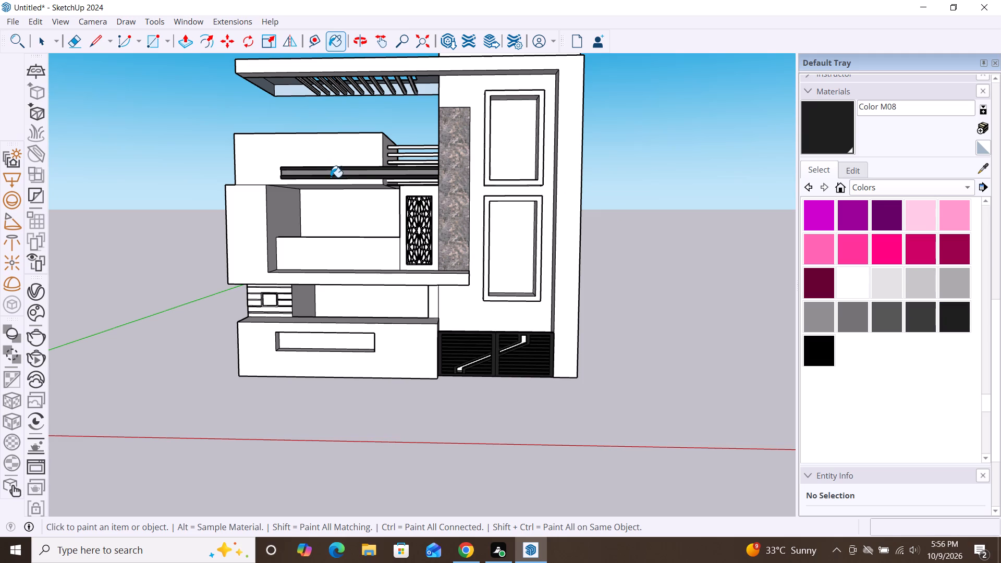
{"action": "scroll", "coordinate": [576, 251], "scroll_direction": "up", "scroll_amount": 2}
{"action": "scroll", "coordinate": [576, 251], "scroll_direction": "down", "scroll_amount": 2}
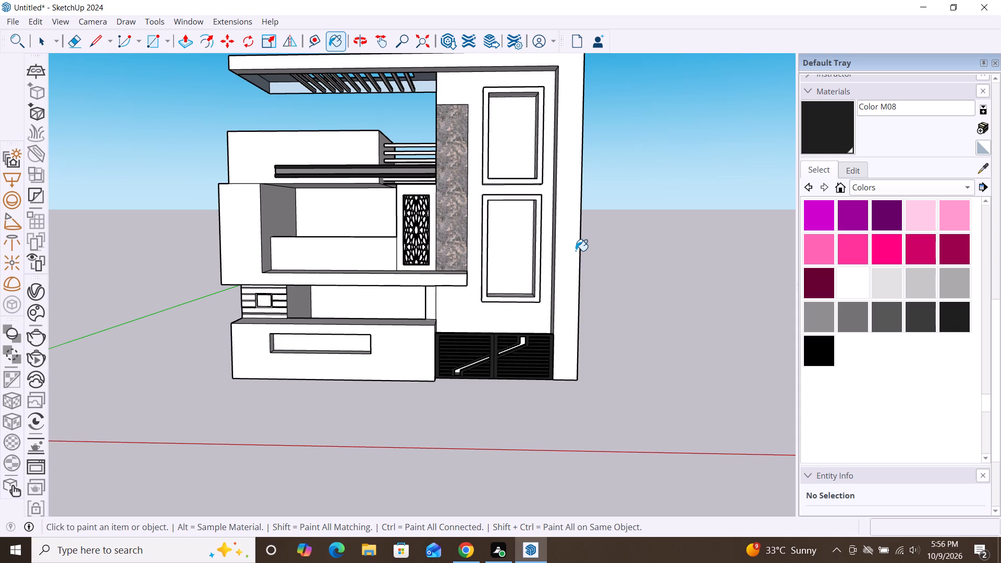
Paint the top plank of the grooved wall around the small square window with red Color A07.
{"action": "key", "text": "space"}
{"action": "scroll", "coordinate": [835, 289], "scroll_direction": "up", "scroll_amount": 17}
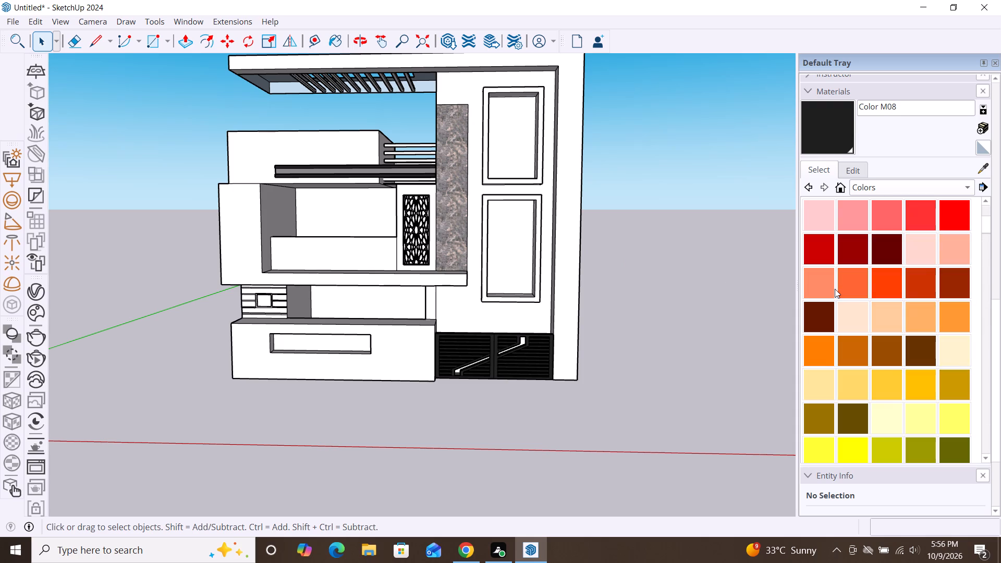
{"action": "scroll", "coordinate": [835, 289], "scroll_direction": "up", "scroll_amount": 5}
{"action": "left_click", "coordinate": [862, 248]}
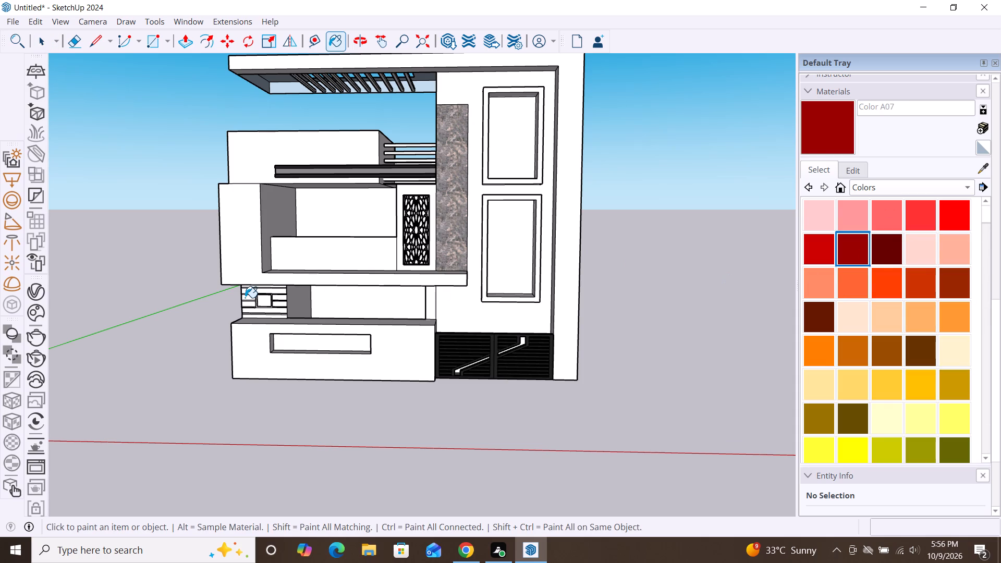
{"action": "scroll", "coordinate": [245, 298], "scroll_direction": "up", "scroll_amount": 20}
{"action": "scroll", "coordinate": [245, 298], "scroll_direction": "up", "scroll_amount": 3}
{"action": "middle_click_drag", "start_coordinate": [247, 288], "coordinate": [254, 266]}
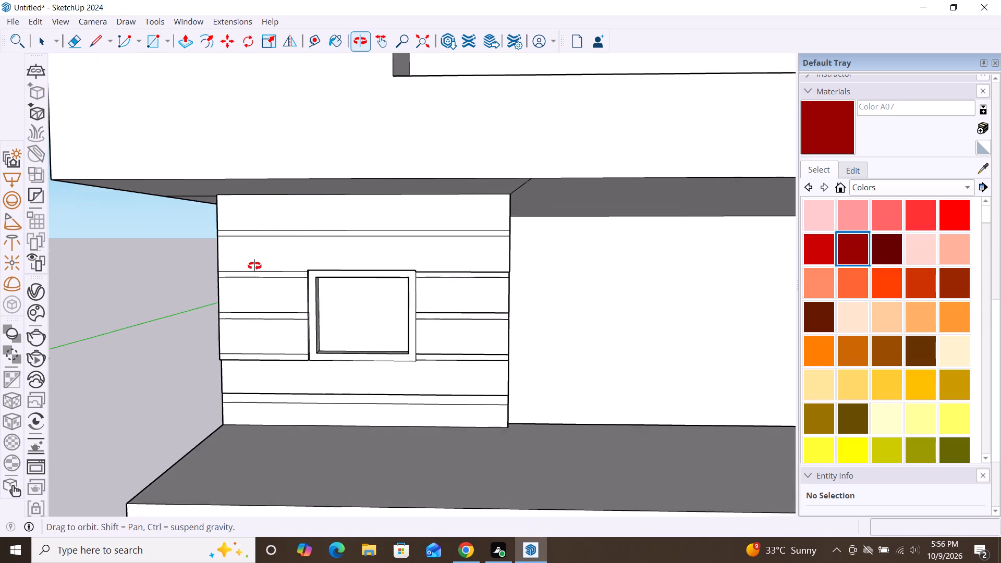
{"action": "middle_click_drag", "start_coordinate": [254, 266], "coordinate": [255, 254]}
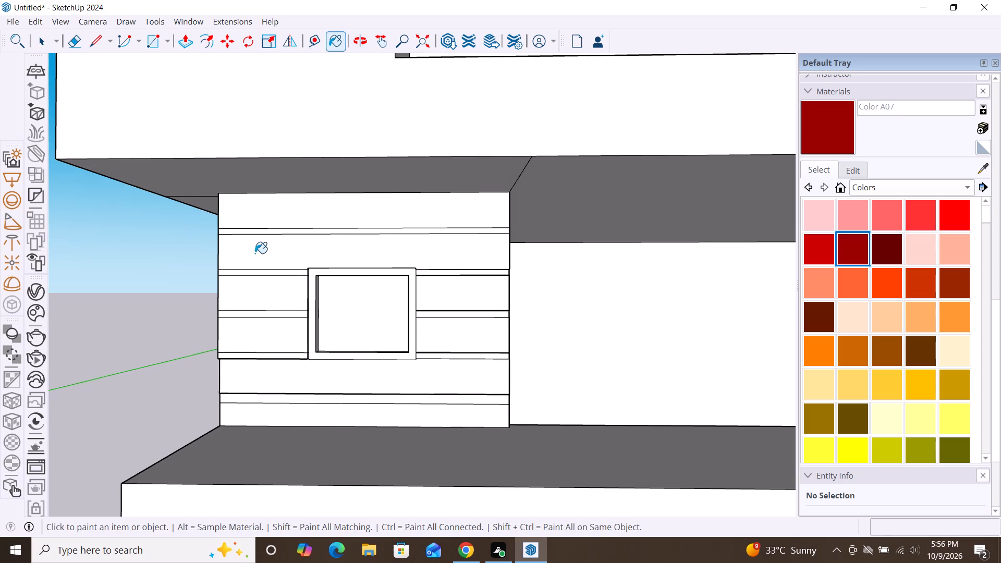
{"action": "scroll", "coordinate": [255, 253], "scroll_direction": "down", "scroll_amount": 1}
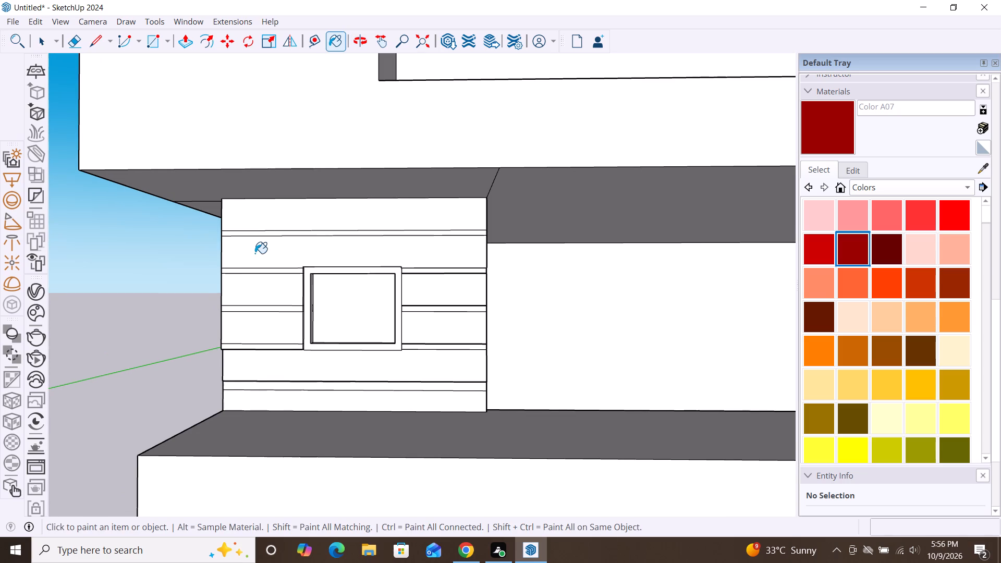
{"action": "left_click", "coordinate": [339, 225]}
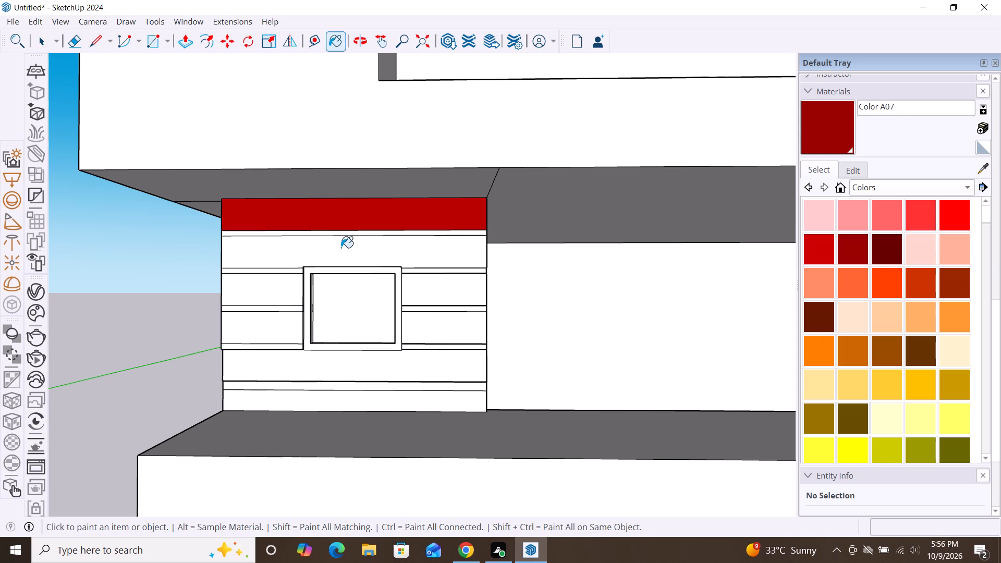
Paint all planks of the grooved wall around the small square window with dark red Color A08.
{"action": "left_click", "coordinate": [888, 252]}
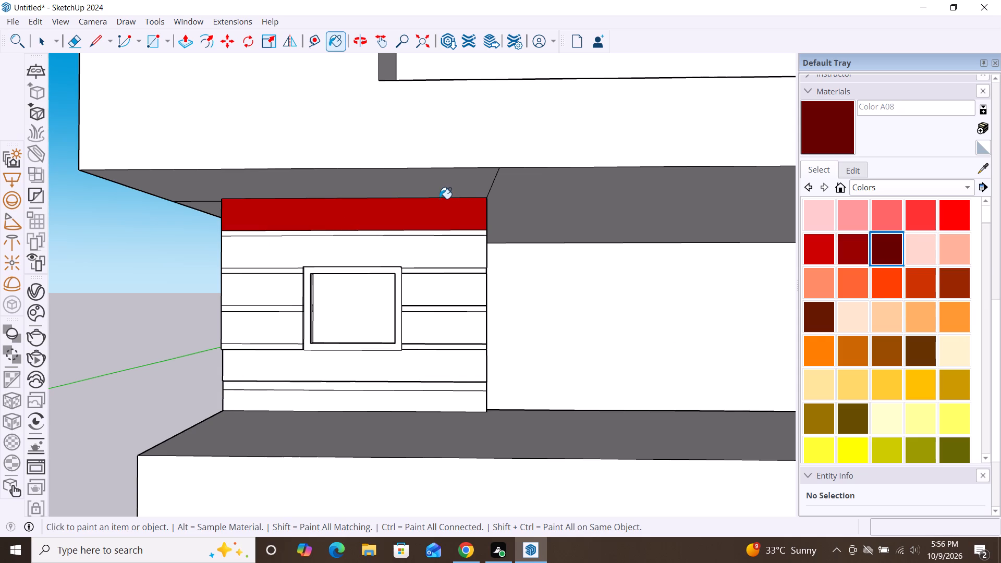
{"action": "left_click", "coordinate": [438, 199]}
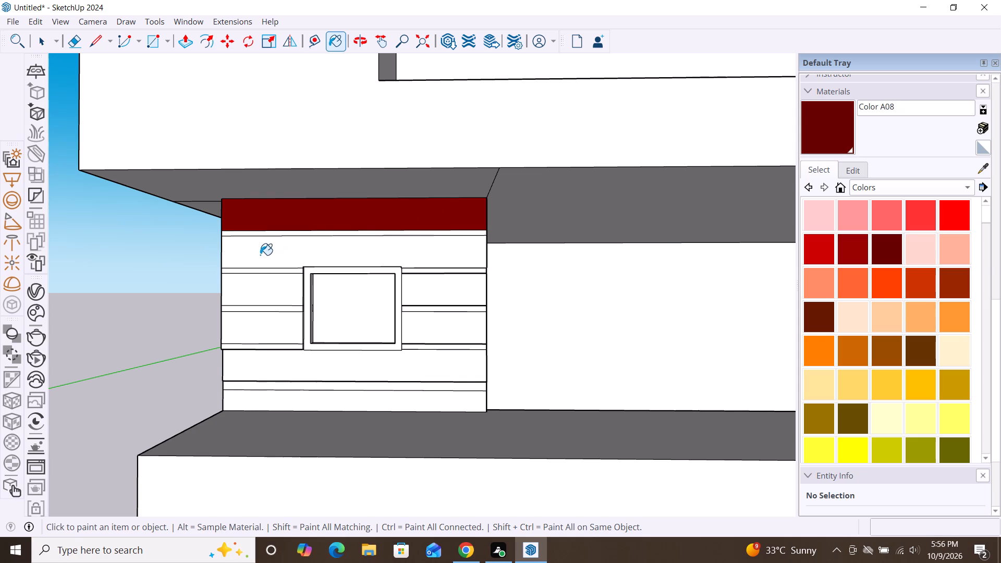
{"action": "left_click", "coordinate": [353, 259]}
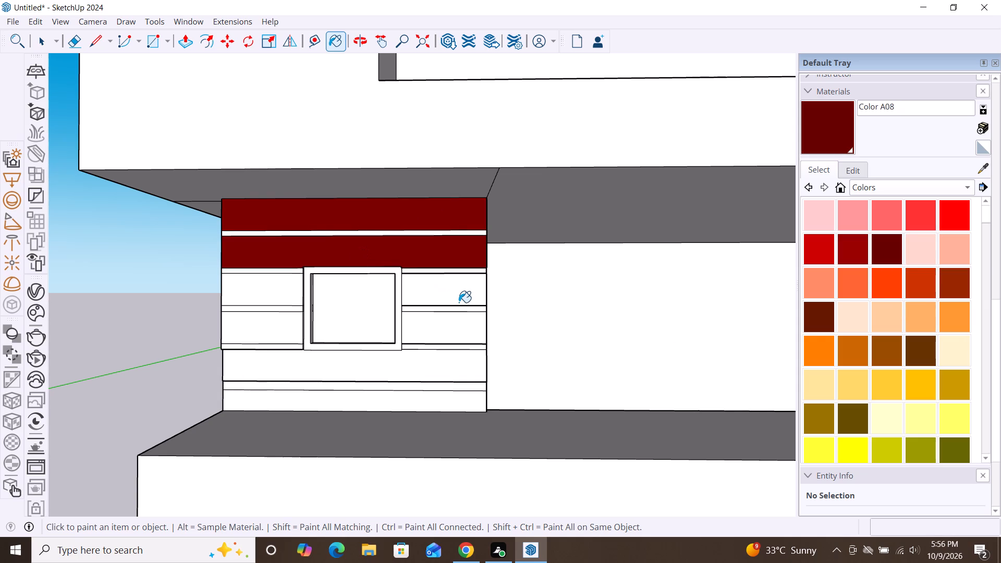
{"action": "left_click", "coordinate": [459, 301]}
{"action": "left_click", "coordinate": [245, 289]}
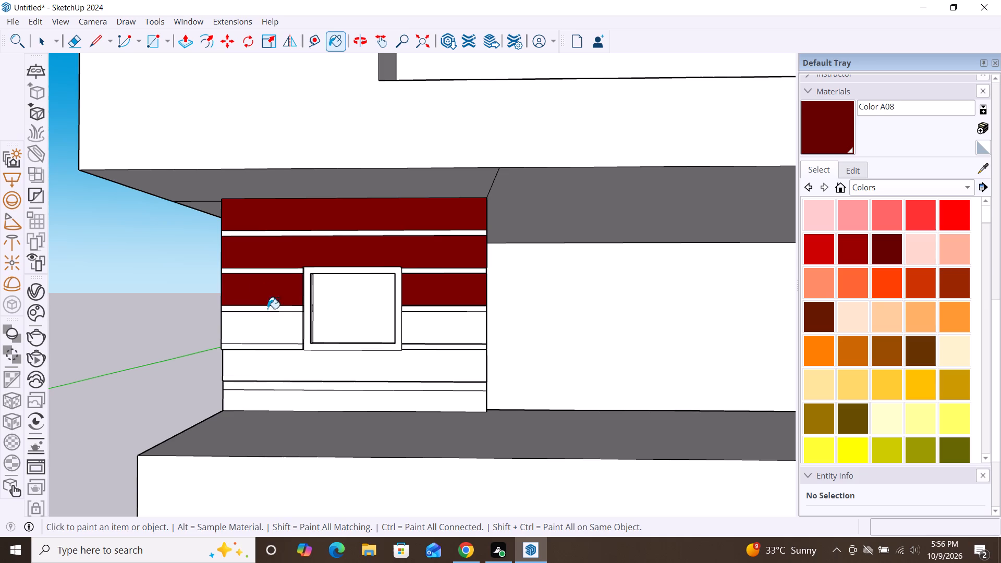
{"action": "left_click", "coordinate": [268, 321]}
{"action": "left_click", "coordinate": [446, 333]}
{"action": "left_click", "coordinate": [451, 360]}
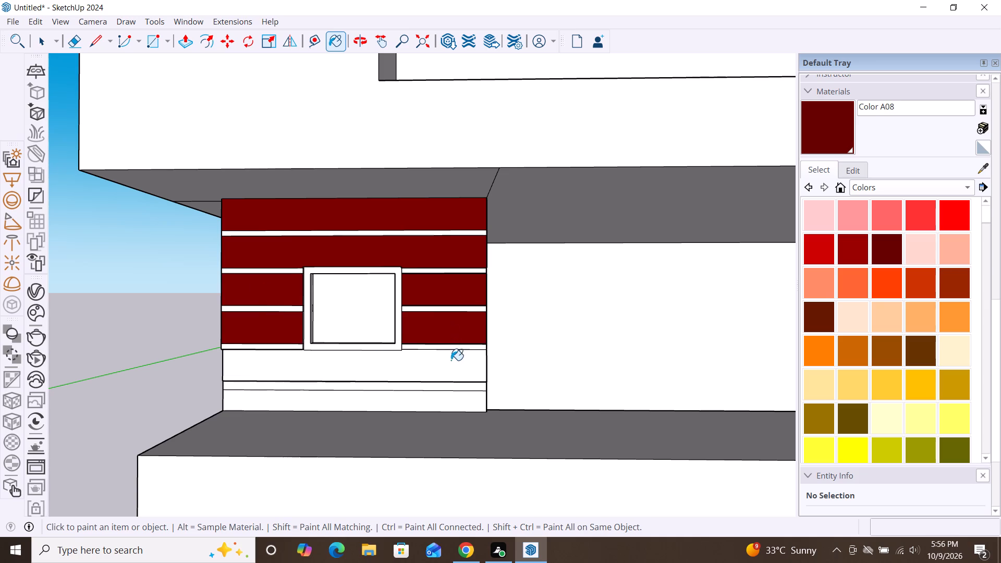
{"action": "scroll", "coordinate": [461, 250], "scroll_direction": "down", "scroll_amount": 3}
{"action": "left_click", "coordinate": [440, 363]}
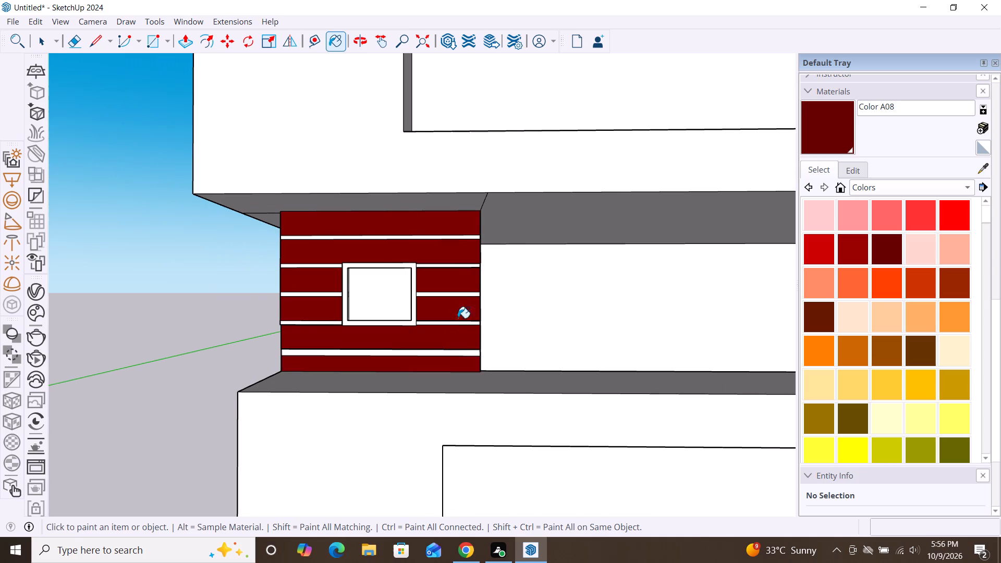
Paint the upper four planks of the adjoining long side wall, including the short corner piece, with dark red Color A08.
{"action": "scroll", "coordinate": [470, 255], "scroll_direction": "down", "scroll_amount": 7}
{"action": "middle_click_drag", "start_coordinate": [335, 419], "coordinate": [571, 448]}
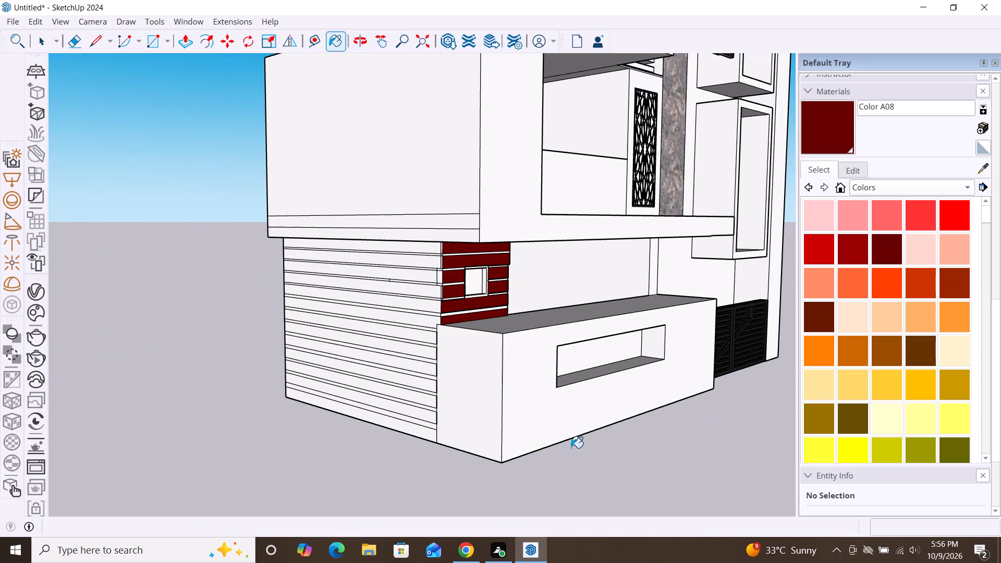
{"action": "scroll", "coordinate": [417, 285], "scroll_direction": "up", "scroll_amount": 7}
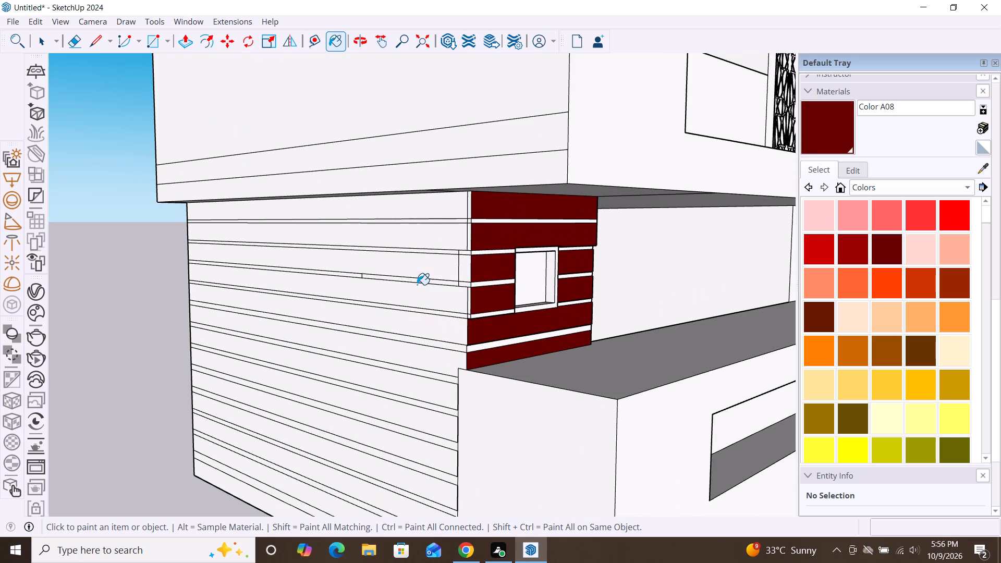
{"action": "left_click", "coordinate": [450, 212]}
{"action": "left_click", "coordinate": [451, 229]}
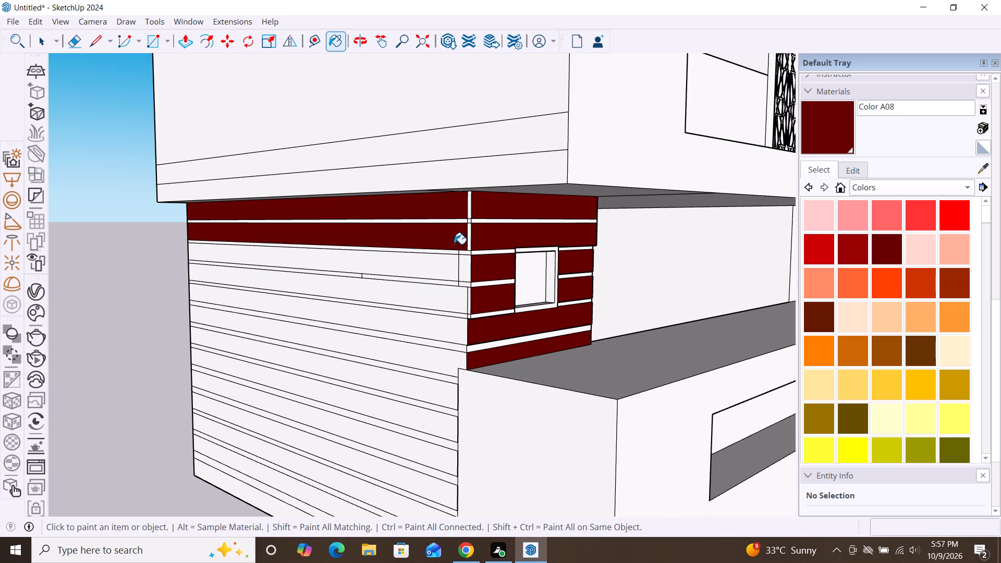
{"action": "left_click", "coordinate": [444, 264]}
{"action": "left_click", "coordinate": [462, 268]}
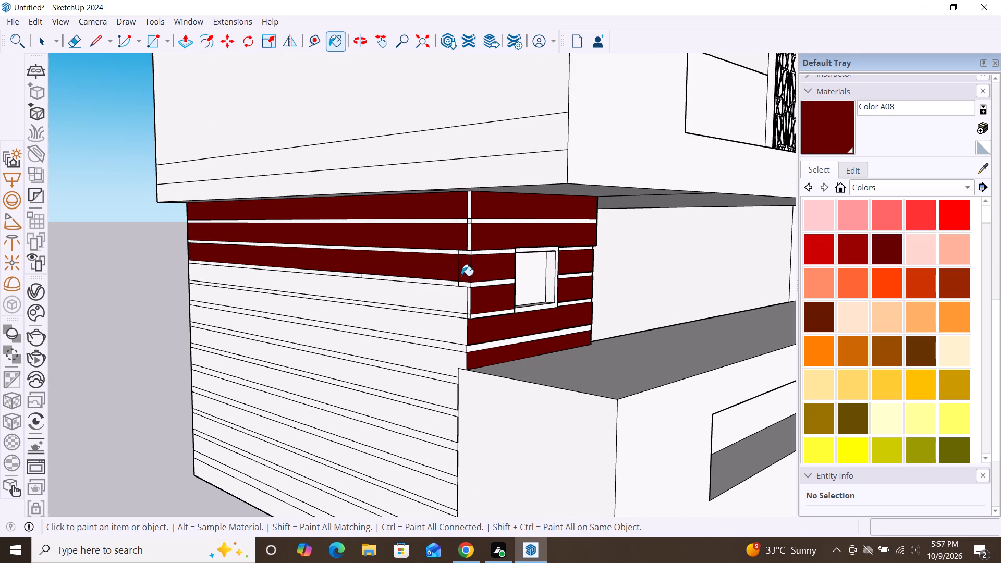
{"action": "left_click", "coordinate": [452, 302]}
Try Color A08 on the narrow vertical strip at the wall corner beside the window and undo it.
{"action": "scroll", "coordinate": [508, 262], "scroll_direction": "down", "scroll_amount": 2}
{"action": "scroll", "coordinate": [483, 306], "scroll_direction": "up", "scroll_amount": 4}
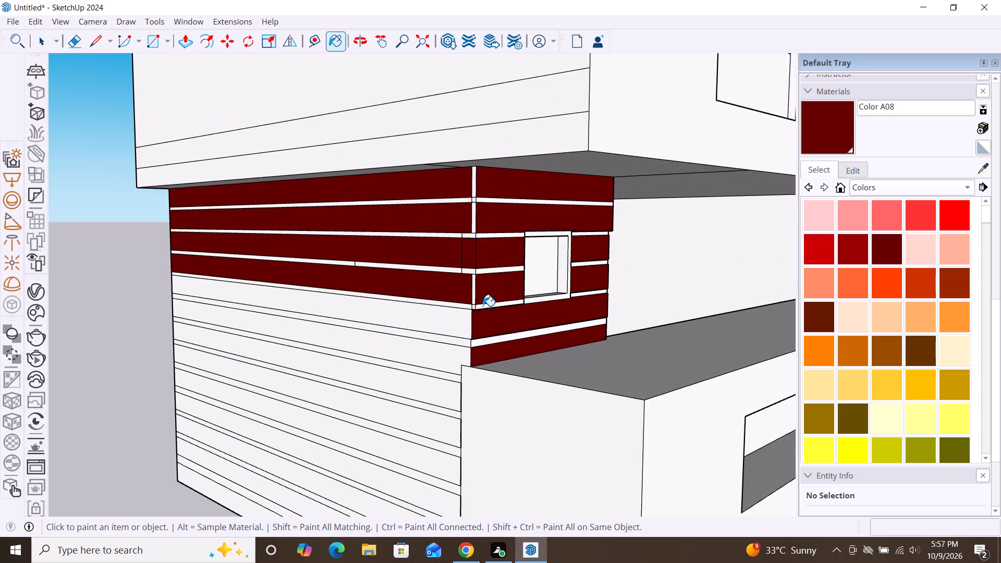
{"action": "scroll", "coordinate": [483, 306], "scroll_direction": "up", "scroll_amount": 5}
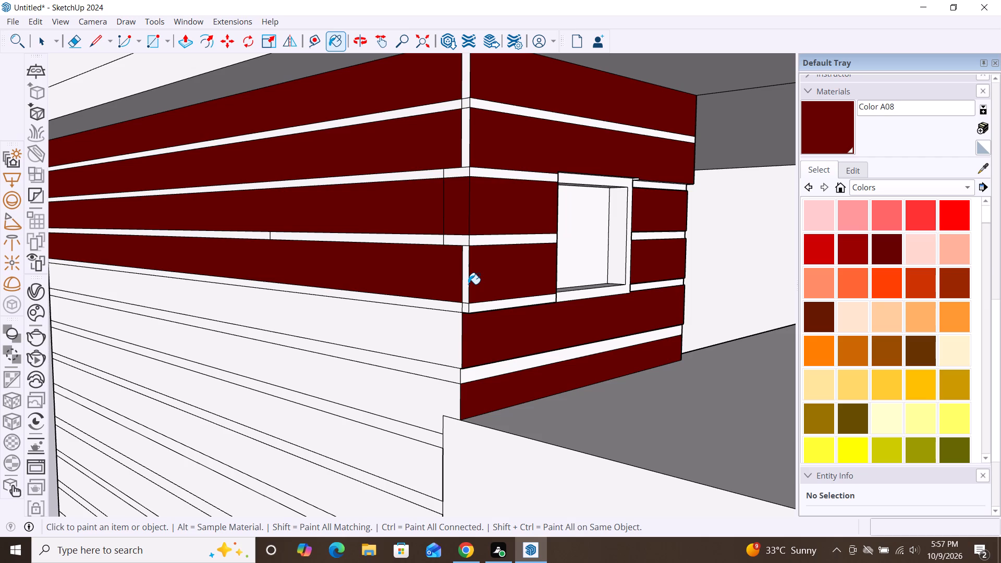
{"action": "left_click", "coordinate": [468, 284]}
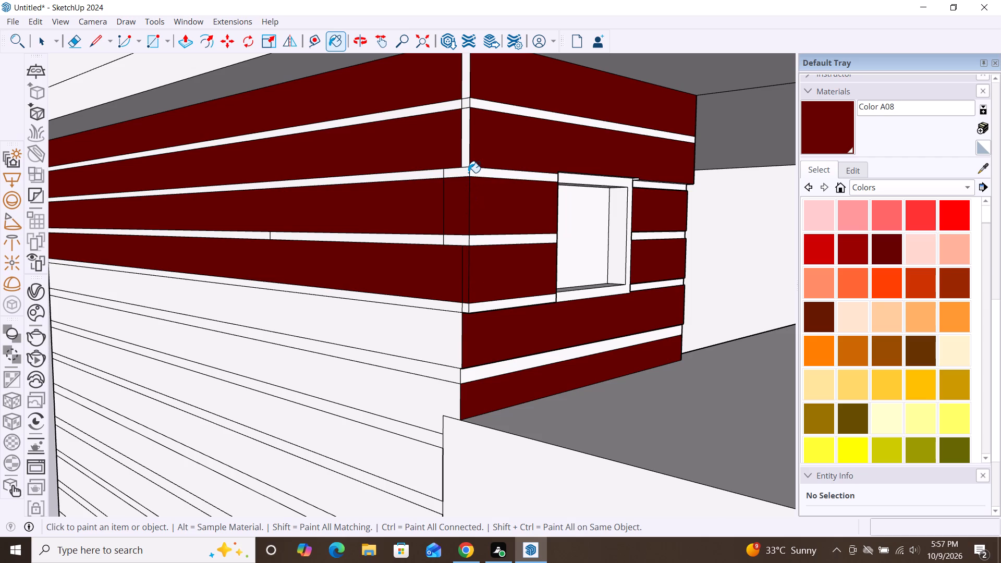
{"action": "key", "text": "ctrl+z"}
Paint the remaining planks of the long side wall down to its base with dark red Color A08.
{"action": "left_click", "coordinate": [444, 340]}
{"action": "scroll", "coordinate": [540, 191], "scroll_direction": "down", "scroll_amount": 3}
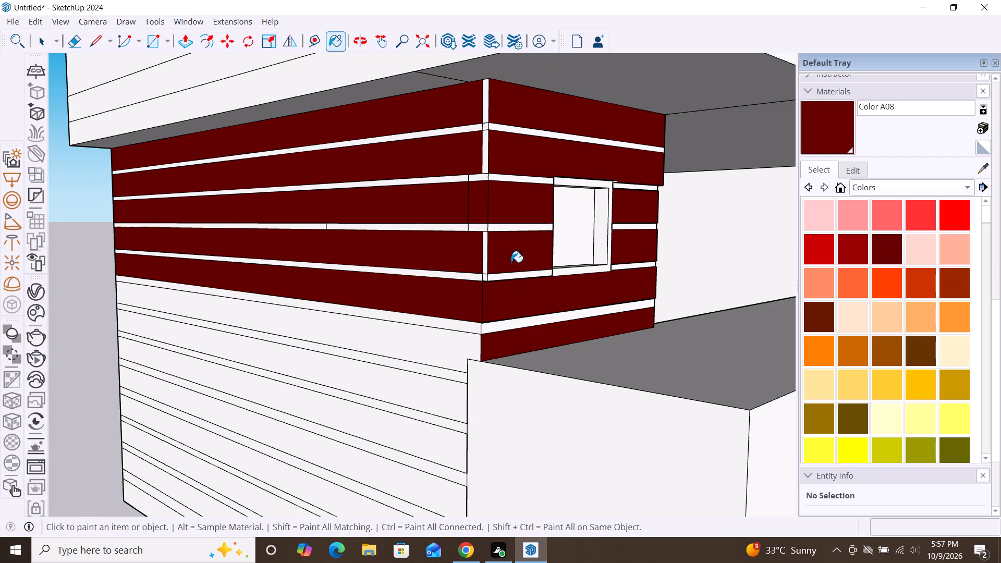
{"action": "left_click", "coordinate": [450, 348]}
{"action": "left_click", "coordinate": [450, 393]}
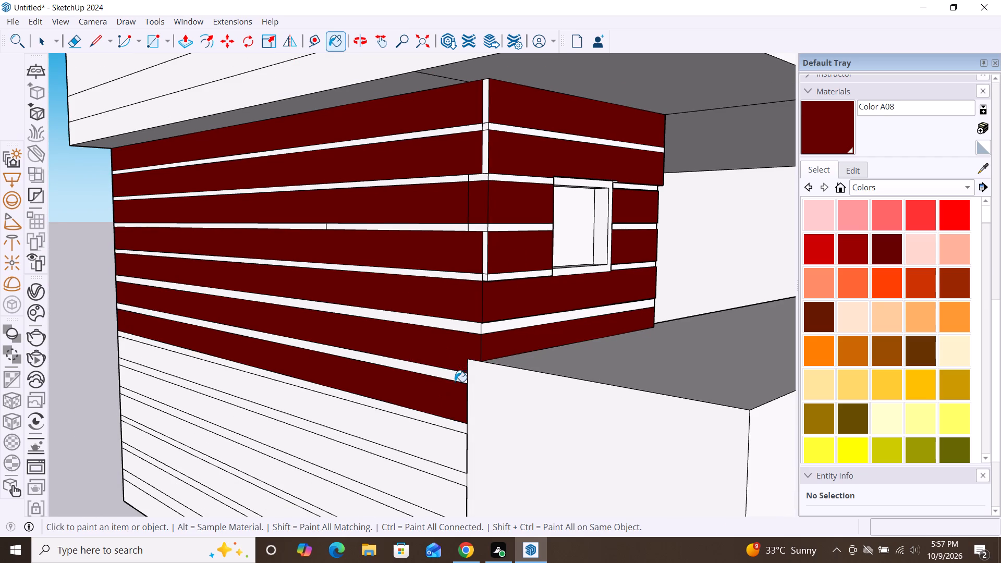
{"action": "scroll", "coordinate": [529, 201], "scroll_direction": "down", "scroll_amount": 4}
{"action": "left_click", "coordinate": [479, 375]}
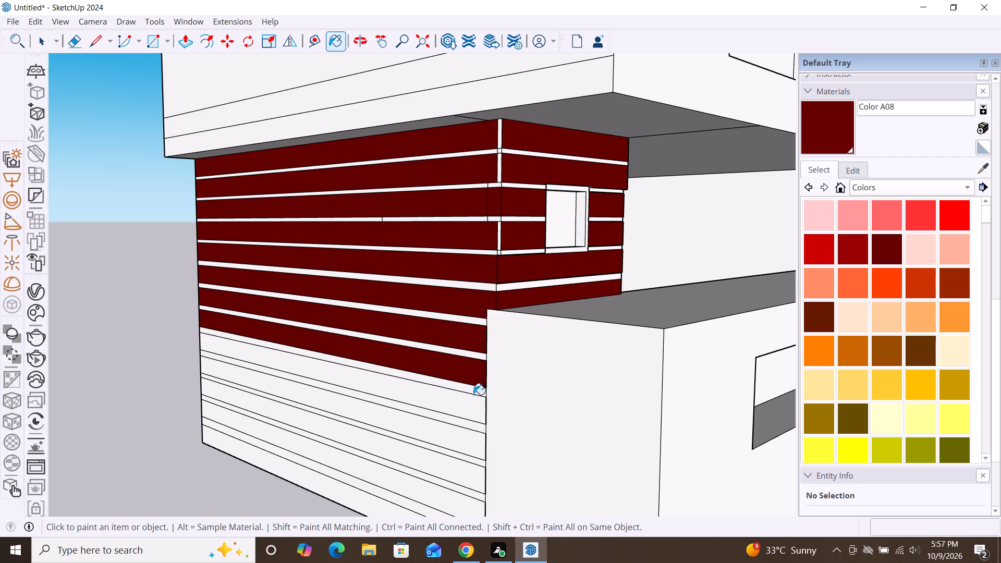
{"action": "left_click", "coordinate": [469, 407]}
{"action": "left_click", "coordinate": [465, 443]}
{"action": "left_click", "coordinate": [471, 474]}
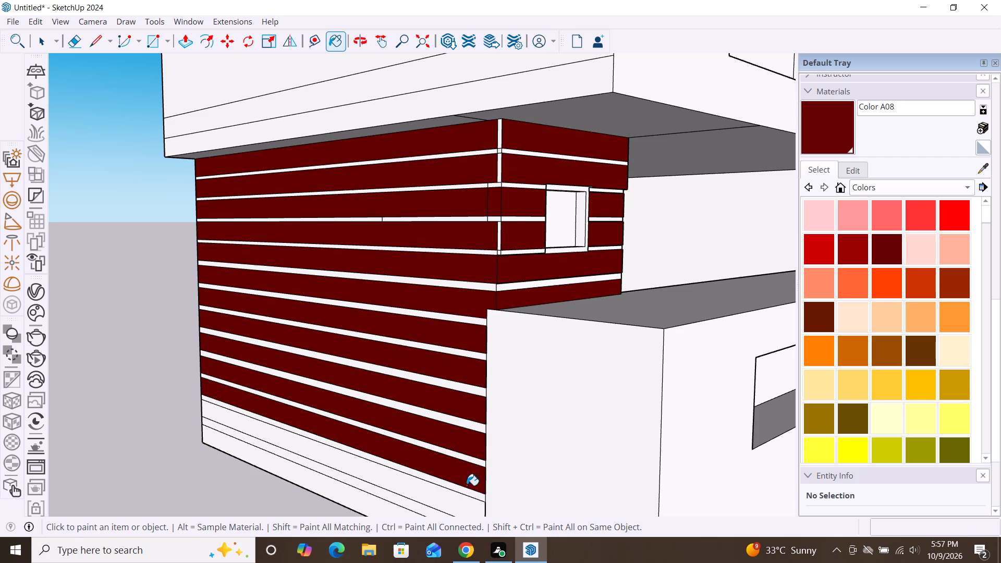
{"action": "scroll", "coordinate": [450, 266], "scroll_direction": "down", "scroll_amount": 3}
{"action": "left_click", "coordinate": [412, 429]}
{"action": "left_click", "coordinate": [408, 467]}
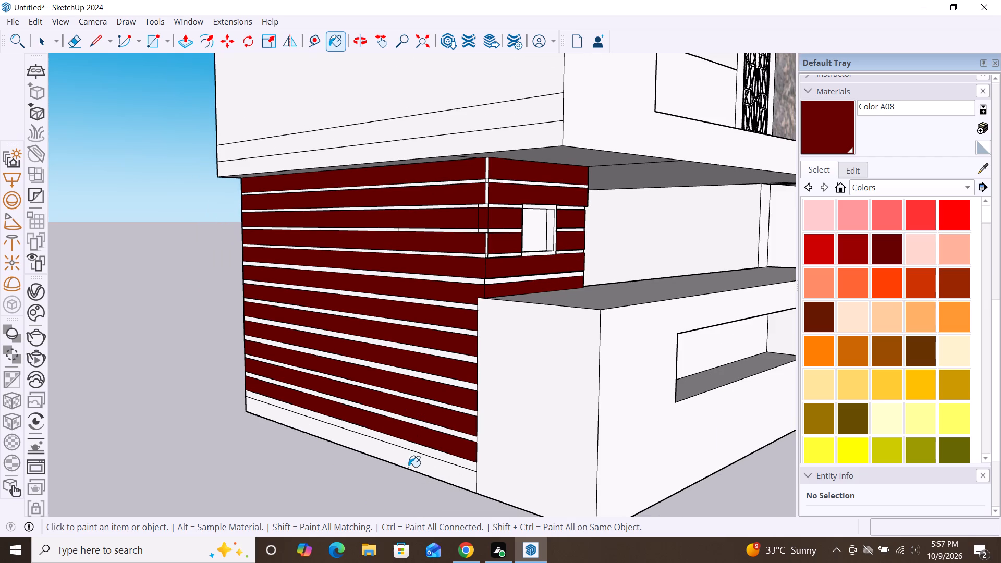
Paint the top groove of the window wall and the upper and middle grooves on both sides of the window with black Color M09.
{"action": "scroll", "coordinate": [335, 330], "scroll_direction": "down", "scroll_amount": 3}
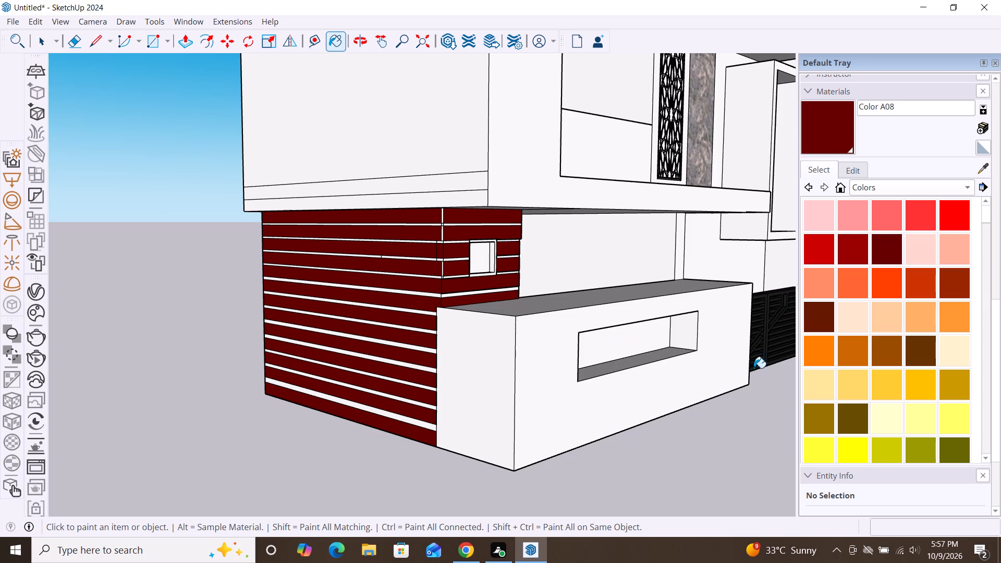
{"action": "scroll", "coordinate": [849, 366], "scroll_direction": "down", "scroll_amount": 14}
{"action": "scroll", "coordinate": [877, 413], "scroll_direction": "down", "scroll_amount": 4}
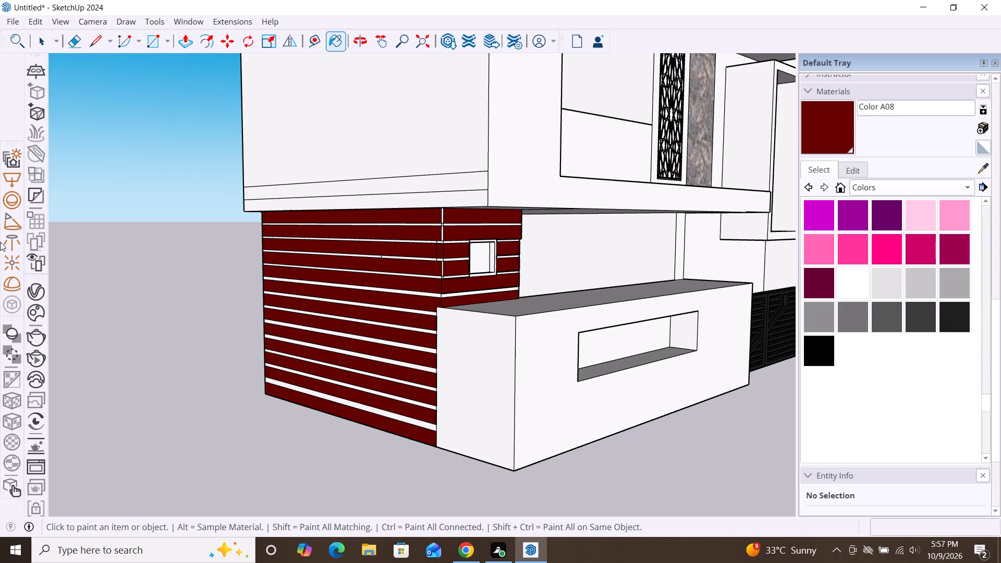
{"action": "left_click", "coordinate": [825, 348]}
{"action": "scroll", "coordinate": [456, 226], "scroll_direction": "up", "scroll_amount": 4}
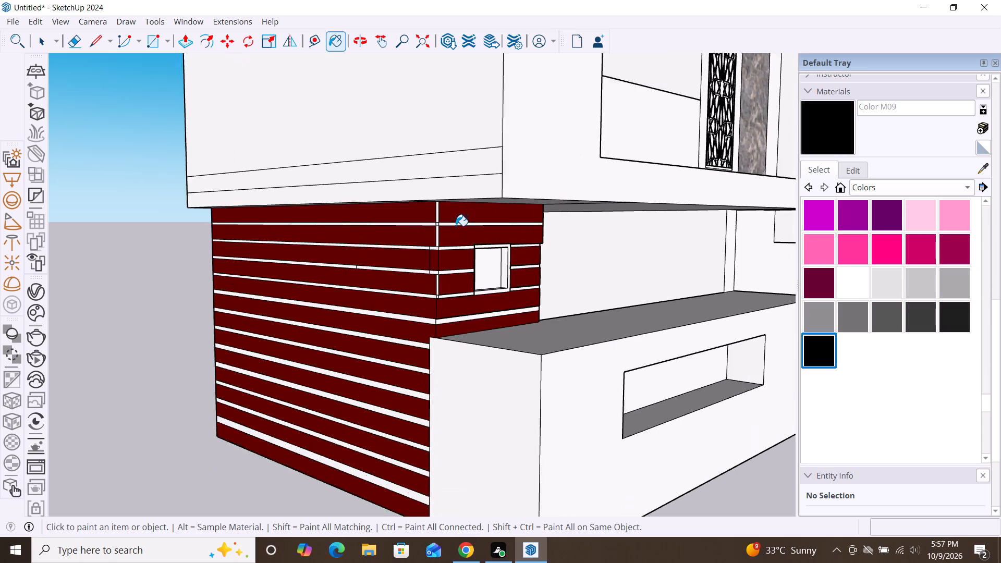
{"action": "scroll", "coordinate": [456, 226], "scroll_direction": "up", "scroll_amount": 7}
{"action": "left_click", "coordinate": [464, 223]}
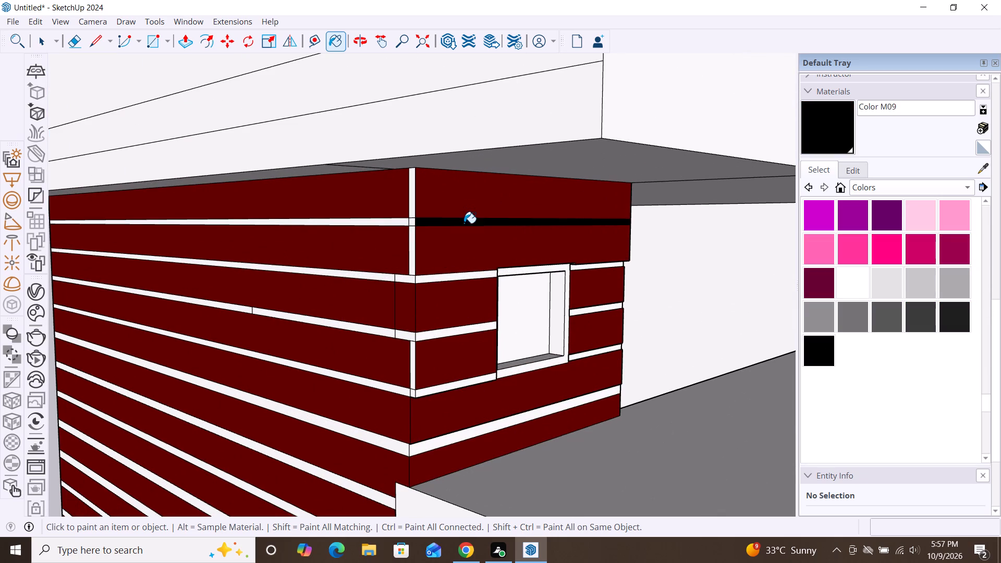
{"action": "left_click", "coordinate": [473, 278]}
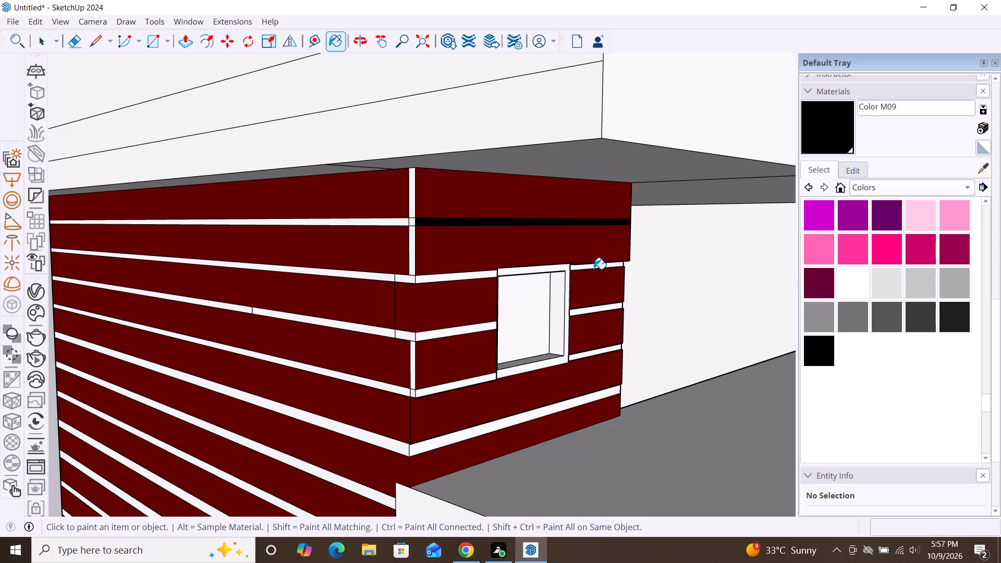
{"action": "left_click", "coordinate": [594, 269]}
{"action": "scroll", "coordinate": [594, 268], "scroll_direction": "up", "scroll_amount": 10}
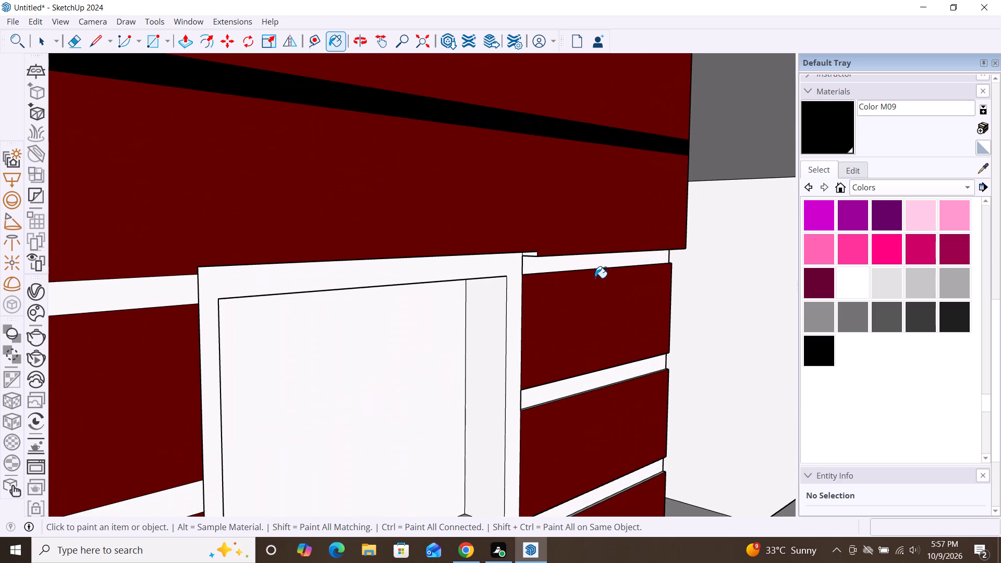
{"action": "left_click", "coordinate": [600, 262]}
{"action": "scroll", "coordinate": [723, 216], "scroll_direction": "down", "scroll_amount": 3}
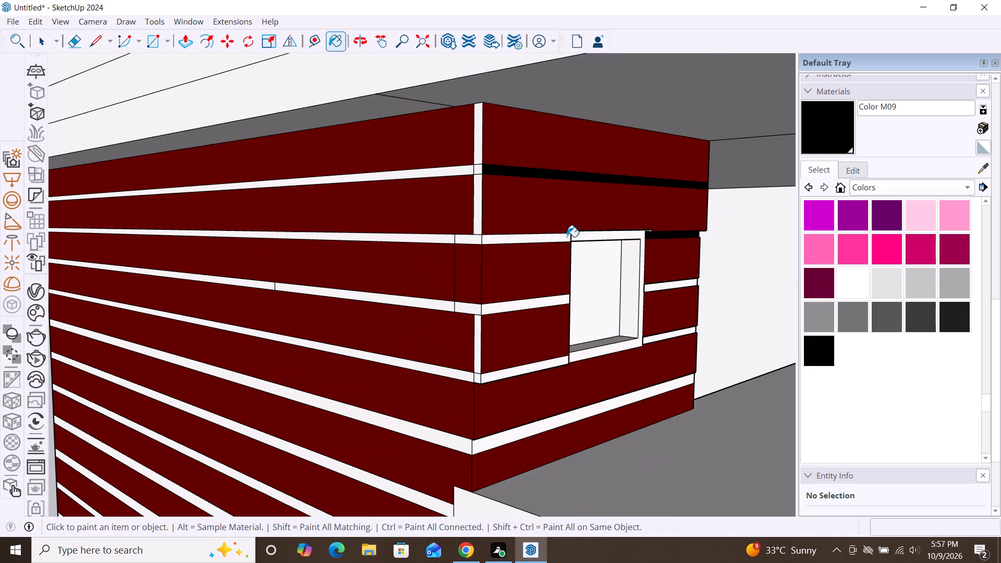
{"action": "left_click", "coordinate": [548, 238]}
{"action": "left_click", "coordinate": [520, 309]}
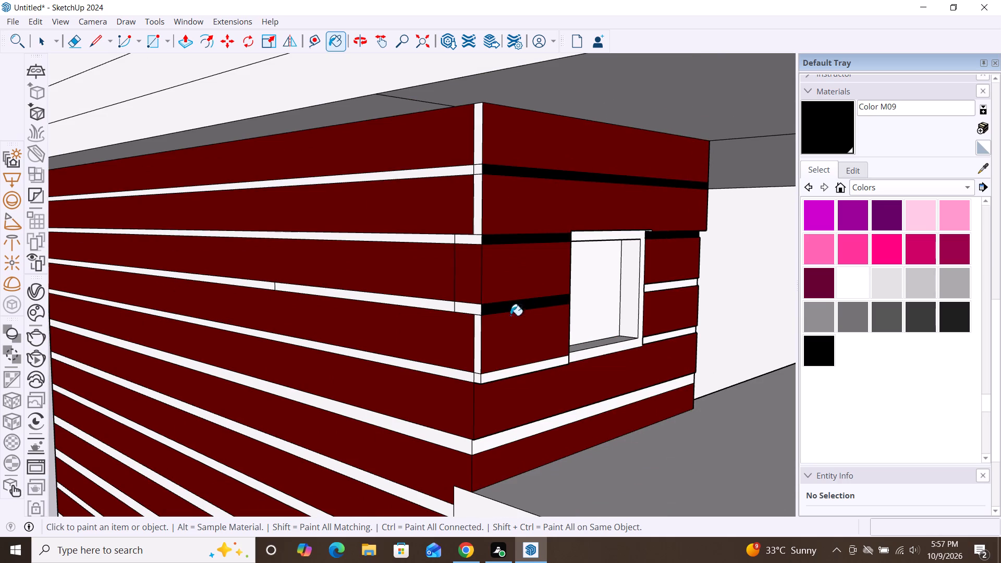
{"action": "left_click", "coordinate": [663, 285]}
Paint the lower groove between the window and the wall corner, plus the adjoining lower corner strips, with black Color M09.
{"action": "scroll", "coordinate": [589, 372], "scroll_direction": "up", "scroll_amount": 4}
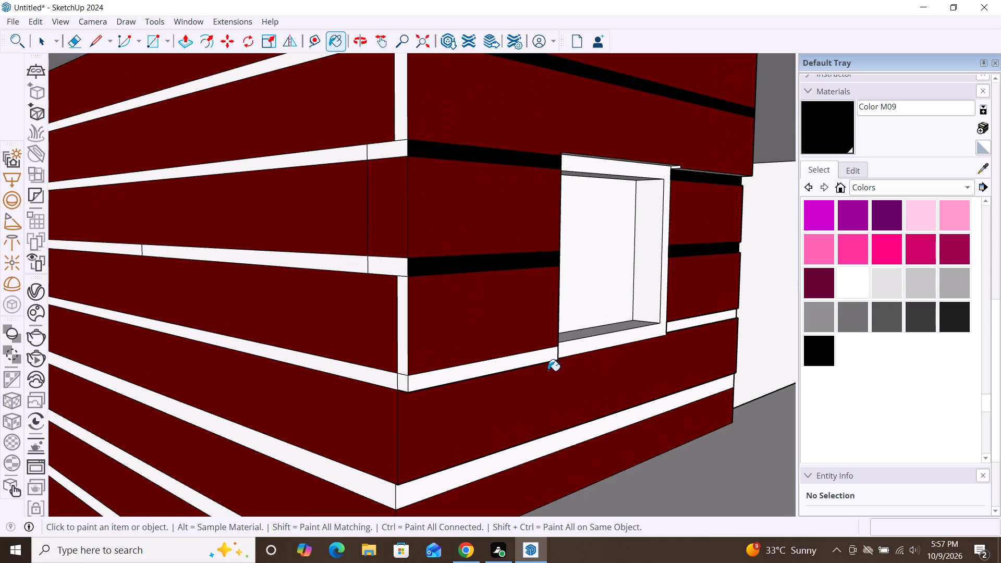
{"action": "left_click", "coordinate": [494, 367]}
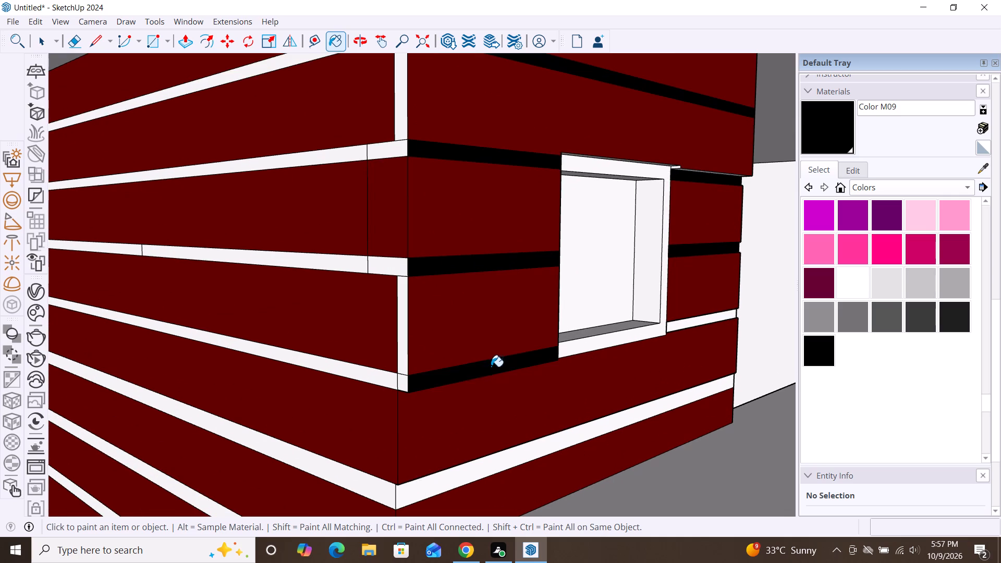
{"action": "left_click", "coordinate": [401, 384]}
{"action": "left_click", "coordinate": [403, 364]}
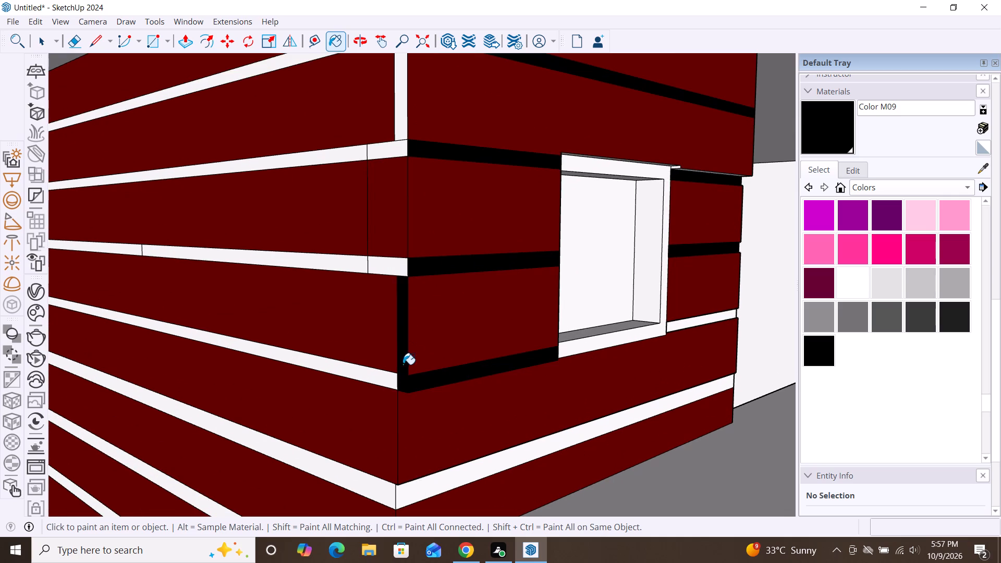
{"action": "left_click", "coordinate": [402, 267]}
Paint the window wall's remaining lower groove beside the window and its bottom groove with black Color M09.
{"action": "scroll", "coordinate": [417, 270], "scroll_direction": "down", "scroll_amount": 2}
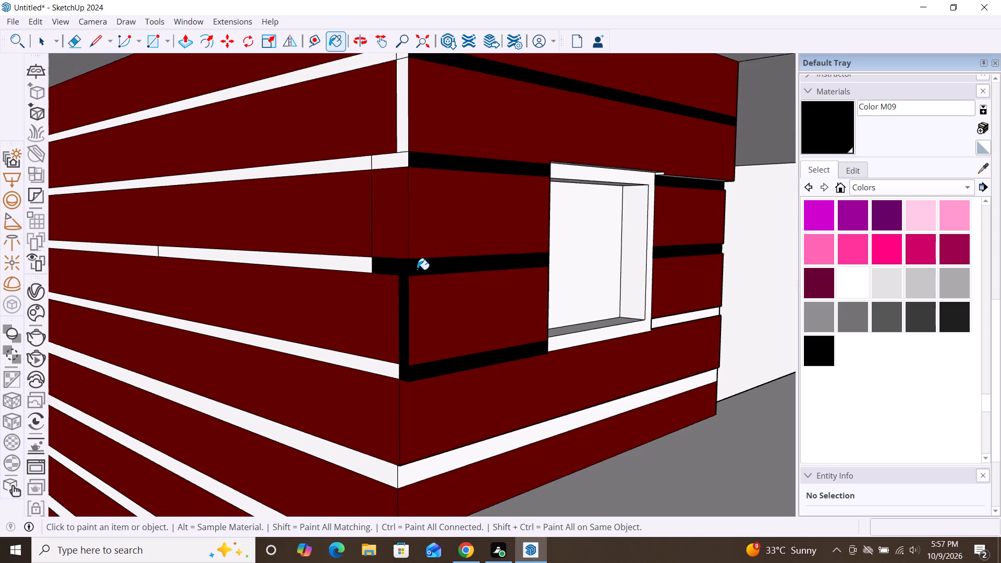
{"action": "scroll", "coordinate": [417, 270], "scroll_direction": "down", "scroll_amount": 2}
{"action": "scroll", "coordinate": [293, 237], "scroll_direction": "down", "scroll_amount": 2}
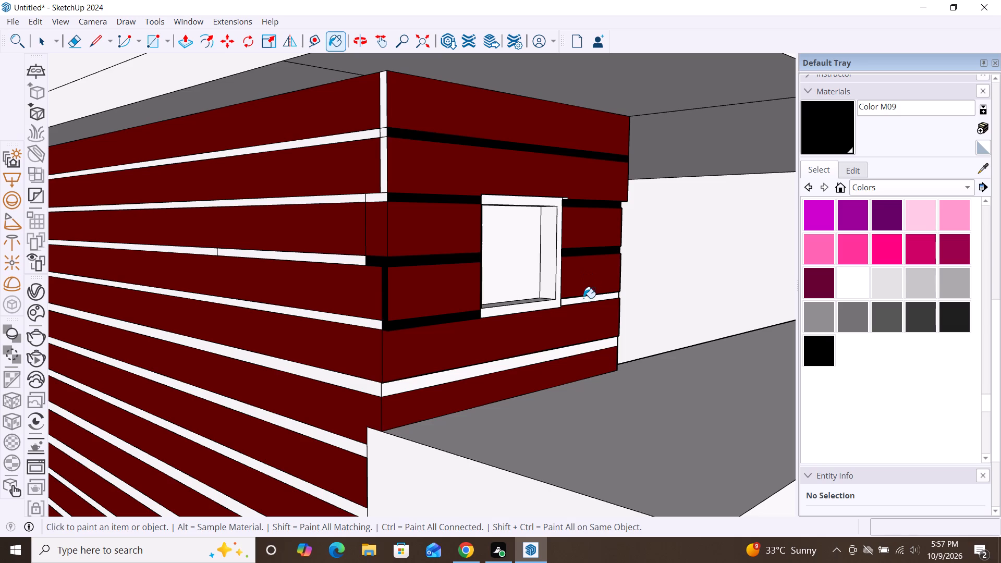
{"action": "left_click", "coordinate": [583, 299]}
{"action": "left_click", "coordinate": [473, 373]}
Paint the top two grooves of the long plank-clad side wall with black Color M09.
{"action": "scroll", "coordinate": [507, 225], "scroll_direction": "down", "scroll_amount": 2}
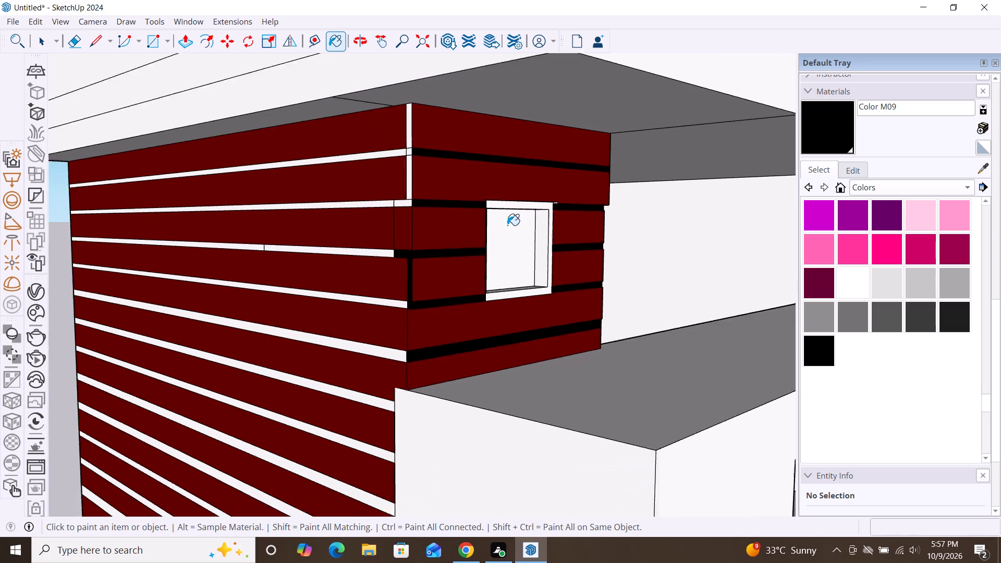
{"action": "scroll", "coordinate": [507, 225], "scroll_direction": "down", "scroll_amount": 2}
{"action": "scroll", "coordinate": [551, 193], "scroll_direction": "down", "scroll_amount": 6}
{"action": "middle_click_drag", "start_coordinate": [402, 393], "coordinate": [620, 443]}
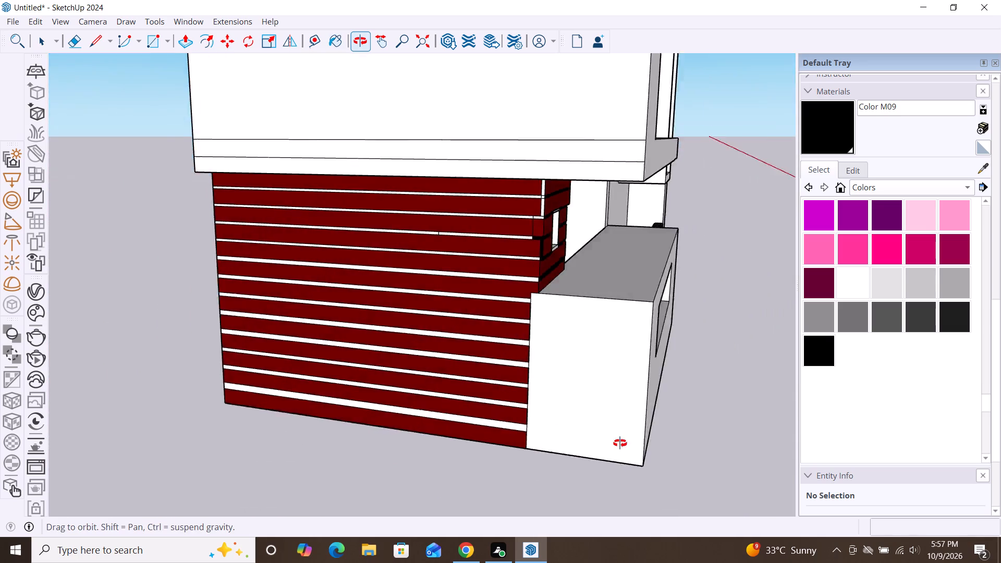
{"action": "middle_click_drag", "start_coordinate": [620, 443], "coordinate": [634, 447]}
{"action": "scroll", "coordinate": [531, 199], "scroll_direction": "up", "scroll_amount": 9}
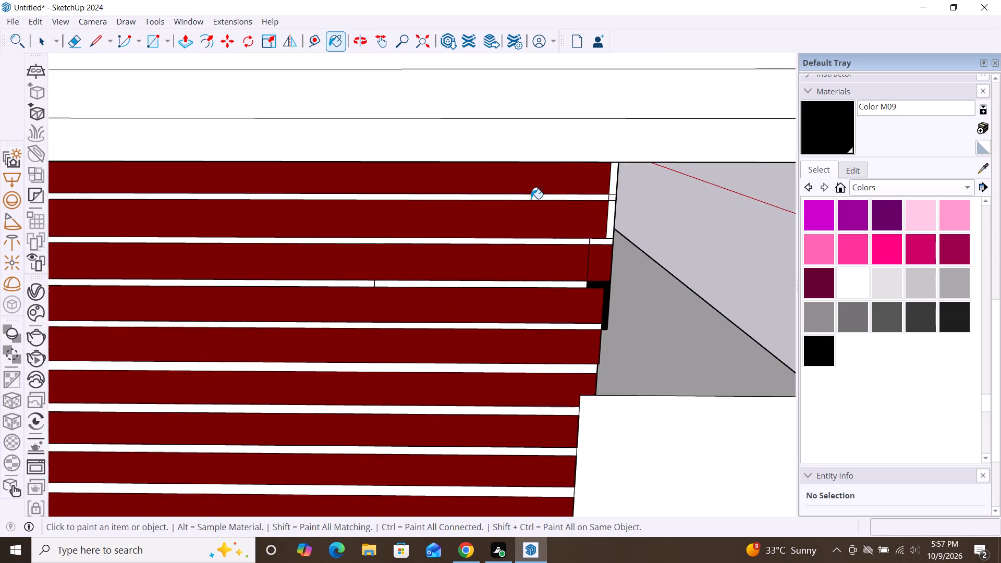
{"action": "scroll", "coordinate": [531, 199], "scroll_direction": "up", "scroll_amount": 3}
{"action": "left_click", "coordinate": [544, 196]}
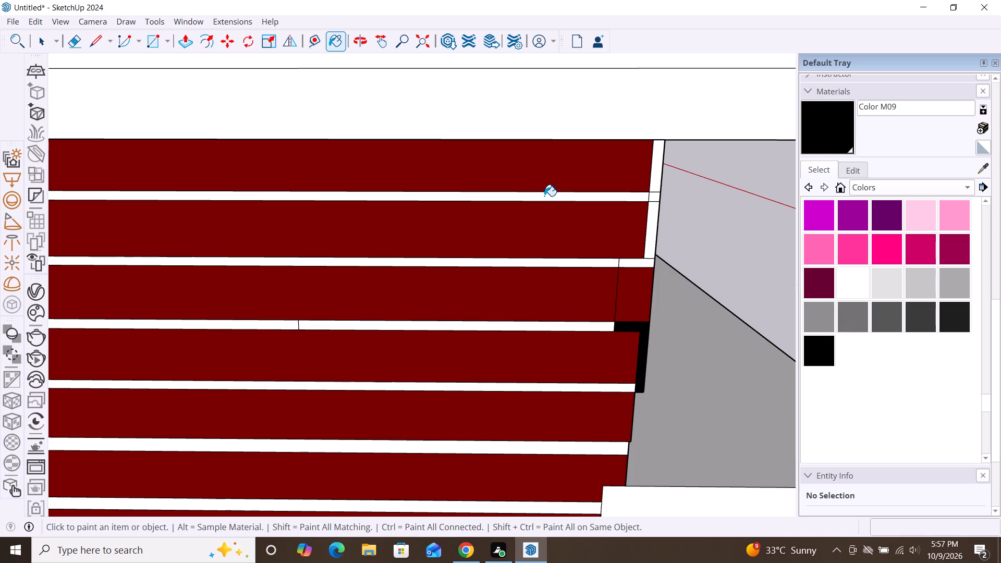
{"action": "scroll", "coordinate": [623, 134], "scroll_direction": "down", "scroll_amount": 4}
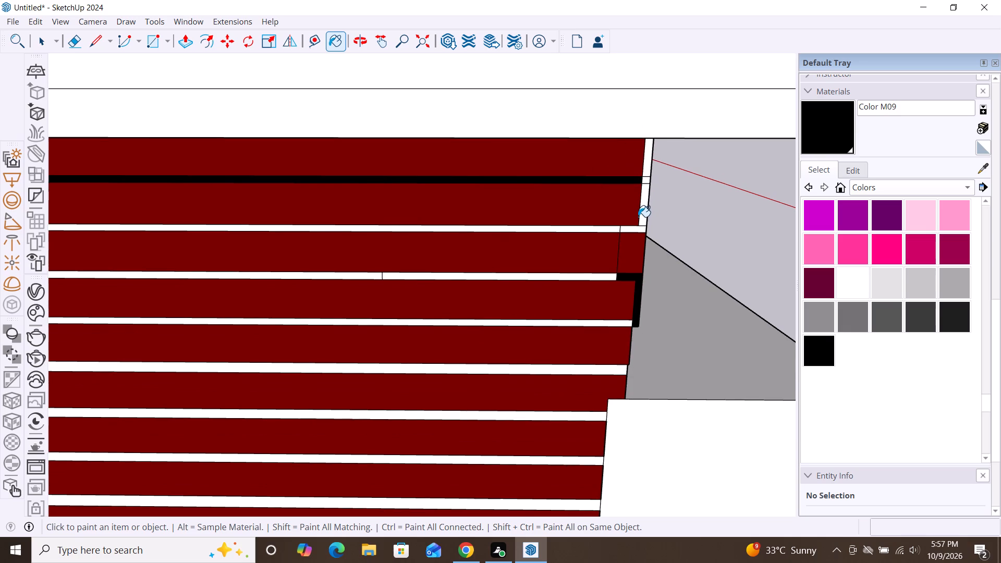
{"action": "left_click", "coordinate": [581, 229]}
Paint both segments of the long side wall's third groove from the top with black Color M09.
{"action": "left_click", "coordinate": [583, 279]}
{"action": "scroll", "coordinate": [695, 188], "scroll_direction": "down", "scroll_amount": 3}
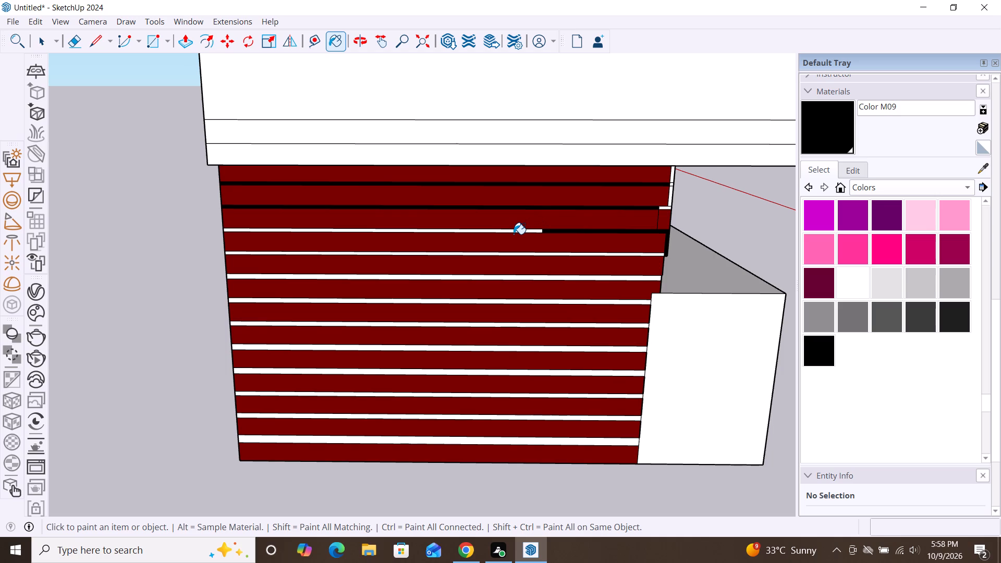
{"action": "left_click", "coordinate": [514, 234]}
{"action": "key", "text": "ctrl+z"}
{"action": "scroll", "coordinate": [514, 234], "scroll_direction": "up", "scroll_amount": 5}
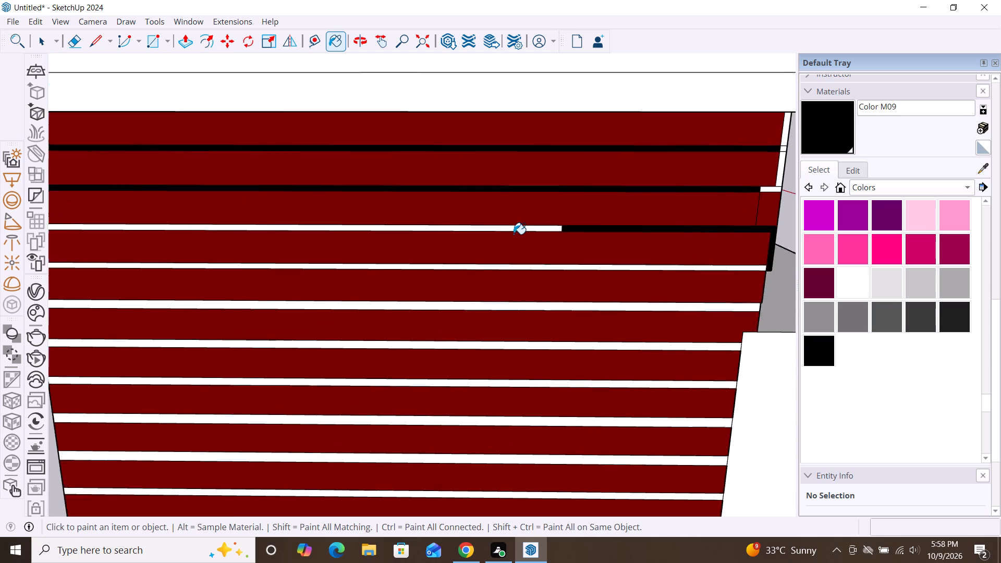
{"action": "scroll", "coordinate": [514, 234], "scroll_direction": "up", "scroll_amount": 6}
{"action": "left_click", "coordinate": [523, 222]}
Paint the fourth, fifth and sixth grooves from the top of the long side wall with black Color M09.
{"action": "scroll", "coordinate": [548, 169], "scroll_direction": "down", "scroll_amount": 7}
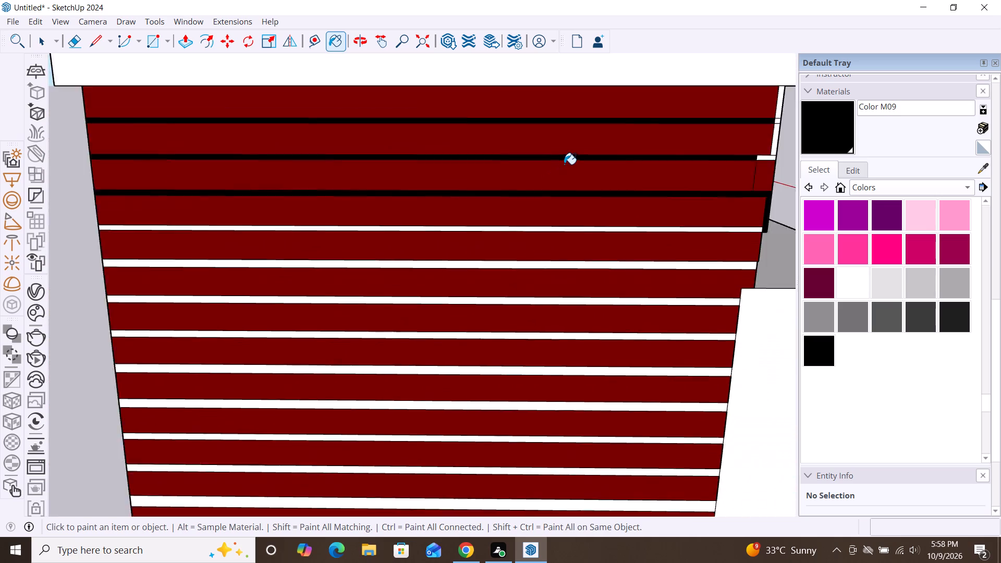
{"action": "scroll", "coordinate": [564, 164], "scroll_direction": "down", "scroll_amount": 6}
{"action": "scroll", "coordinate": [522, 209], "scroll_direction": "up", "scroll_amount": 9}
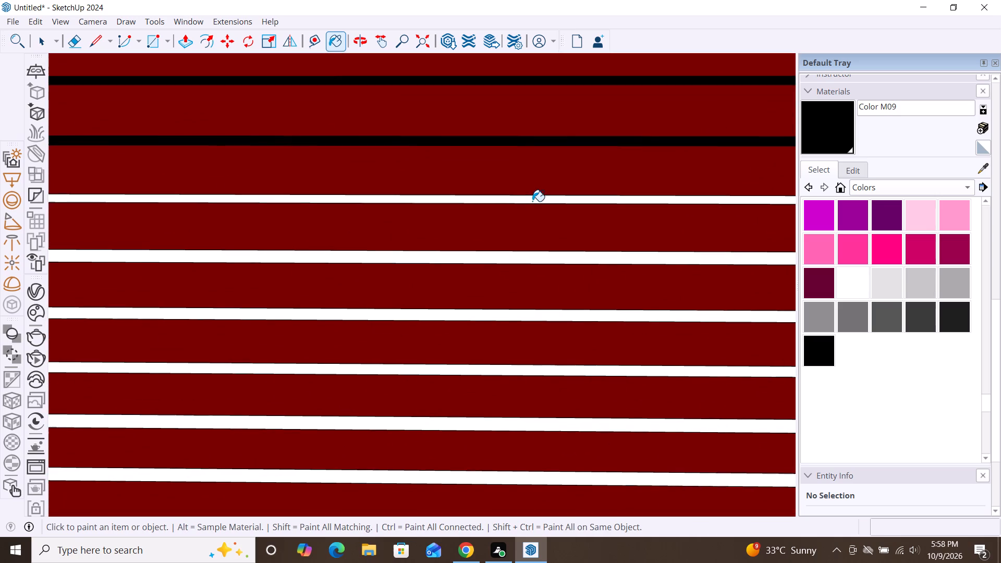
{"action": "left_click", "coordinate": [532, 201]}
{"action": "left_click", "coordinate": [530, 258]}
{"action": "left_click", "coordinate": [530, 313]}
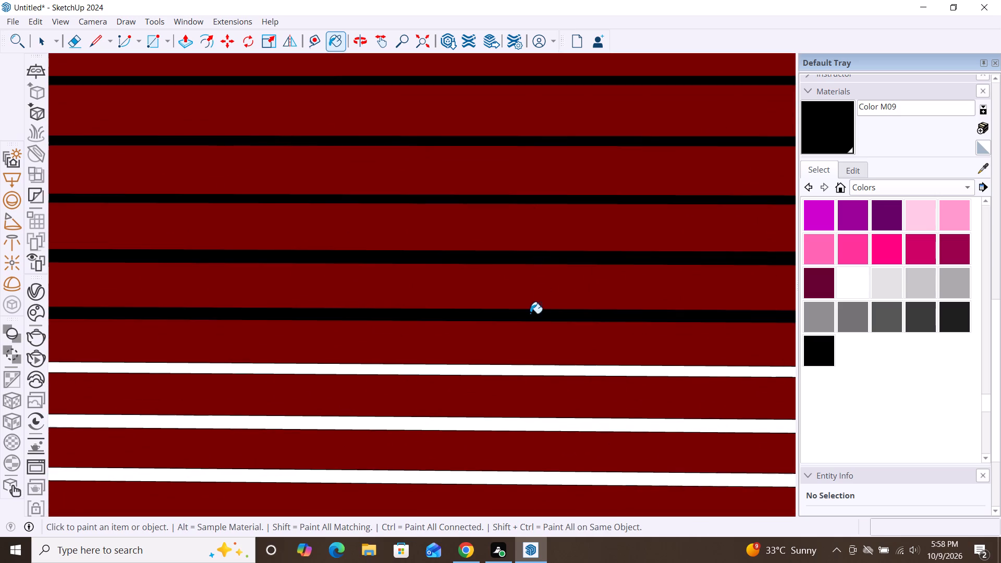
Paint the seventh to tenth grooves from the top of the long side wall with black Color M09.
{"action": "scroll", "coordinate": [539, 131], "scroll_direction": "down", "scroll_amount": 8}
{"action": "scroll", "coordinate": [551, 269], "scroll_direction": "up", "scroll_amount": 10}
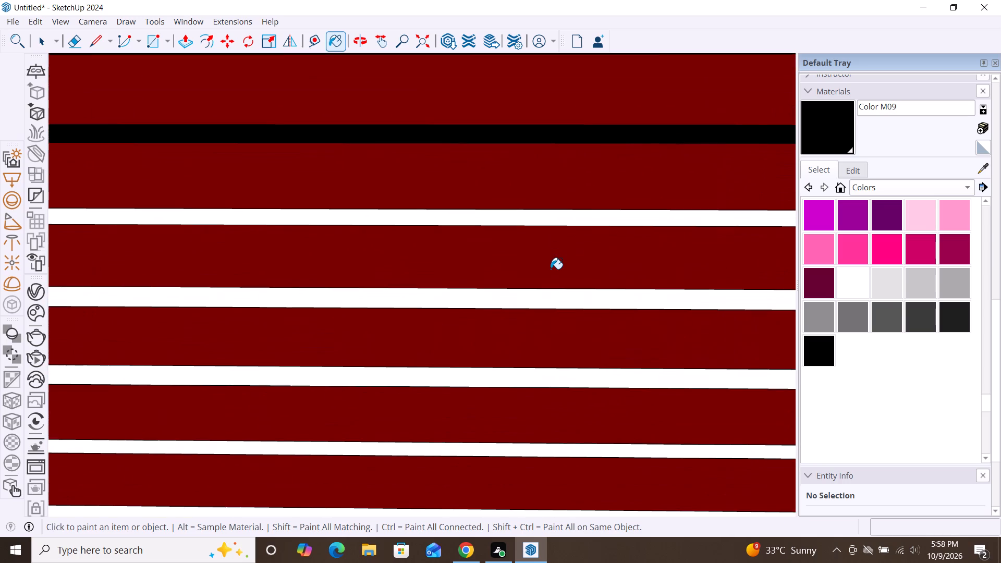
{"action": "left_click", "coordinate": [583, 215]}
{"action": "left_click", "coordinate": [579, 303]}
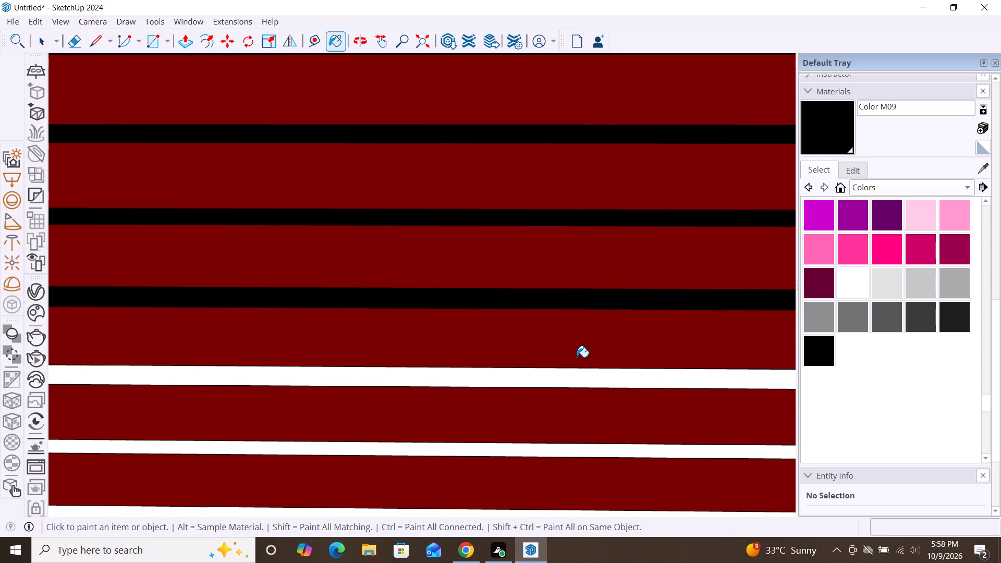
{"action": "left_click", "coordinate": [577, 384]}
{"action": "left_click", "coordinate": [577, 445]}
Paint the two lowest grooves of the long side wall, just above its base, with black Color M09.
{"action": "scroll", "coordinate": [632, 237], "scroll_direction": "down", "scroll_amount": 5}
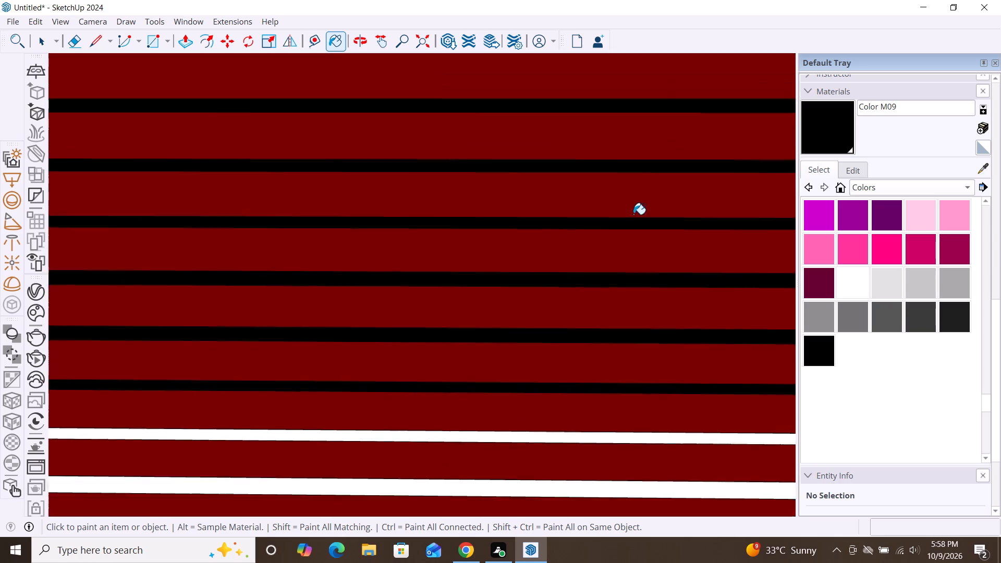
{"action": "scroll", "coordinate": [633, 214], "scroll_direction": "down", "scroll_amount": 5}
{"action": "scroll", "coordinate": [670, 163], "scroll_direction": "down", "scroll_amount": 3}
{"action": "scroll", "coordinate": [592, 368], "scroll_direction": "up", "scroll_amount": 9}
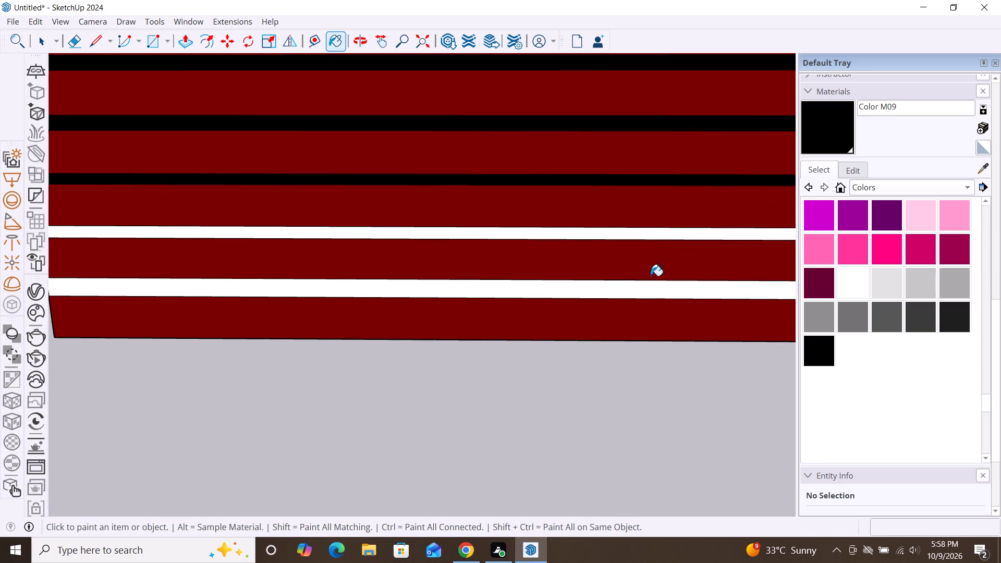
{"action": "left_click", "coordinate": [651, 230]}
{"action": "left_click", "coordinate": [642, 292]}
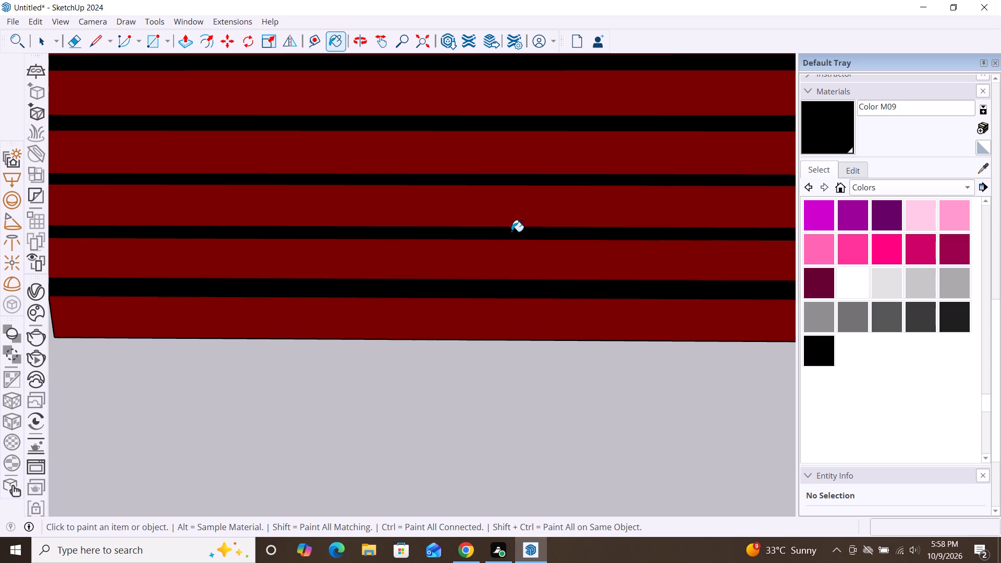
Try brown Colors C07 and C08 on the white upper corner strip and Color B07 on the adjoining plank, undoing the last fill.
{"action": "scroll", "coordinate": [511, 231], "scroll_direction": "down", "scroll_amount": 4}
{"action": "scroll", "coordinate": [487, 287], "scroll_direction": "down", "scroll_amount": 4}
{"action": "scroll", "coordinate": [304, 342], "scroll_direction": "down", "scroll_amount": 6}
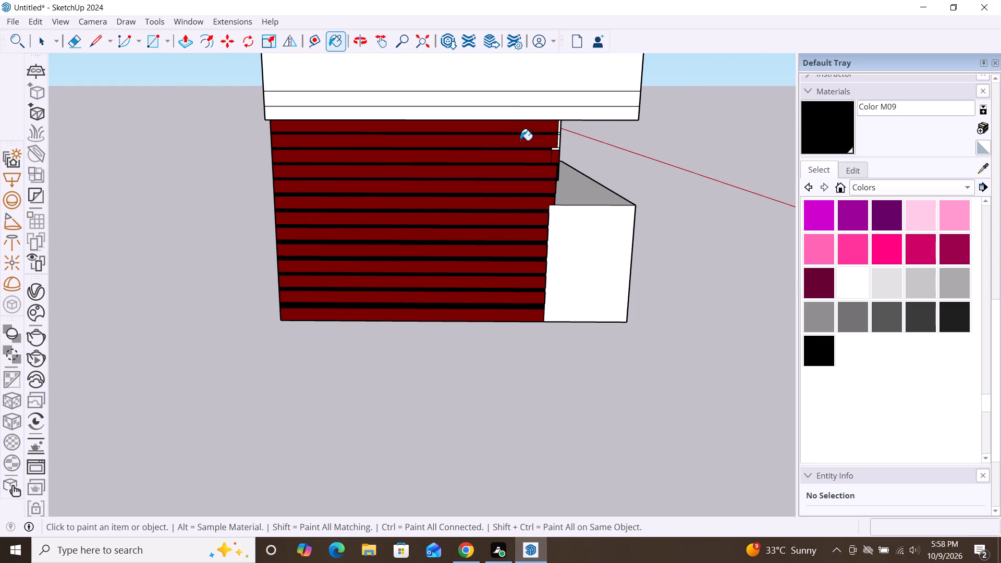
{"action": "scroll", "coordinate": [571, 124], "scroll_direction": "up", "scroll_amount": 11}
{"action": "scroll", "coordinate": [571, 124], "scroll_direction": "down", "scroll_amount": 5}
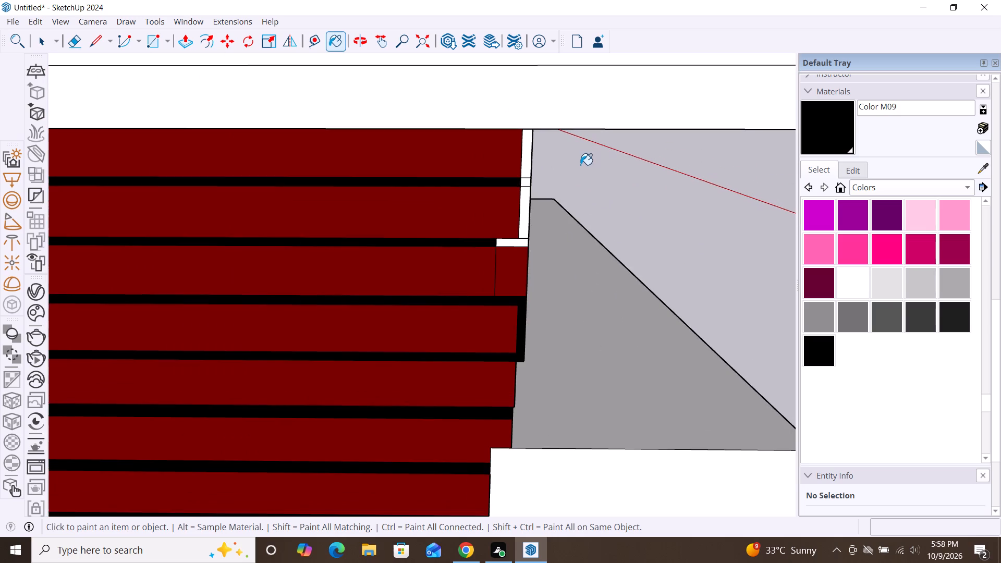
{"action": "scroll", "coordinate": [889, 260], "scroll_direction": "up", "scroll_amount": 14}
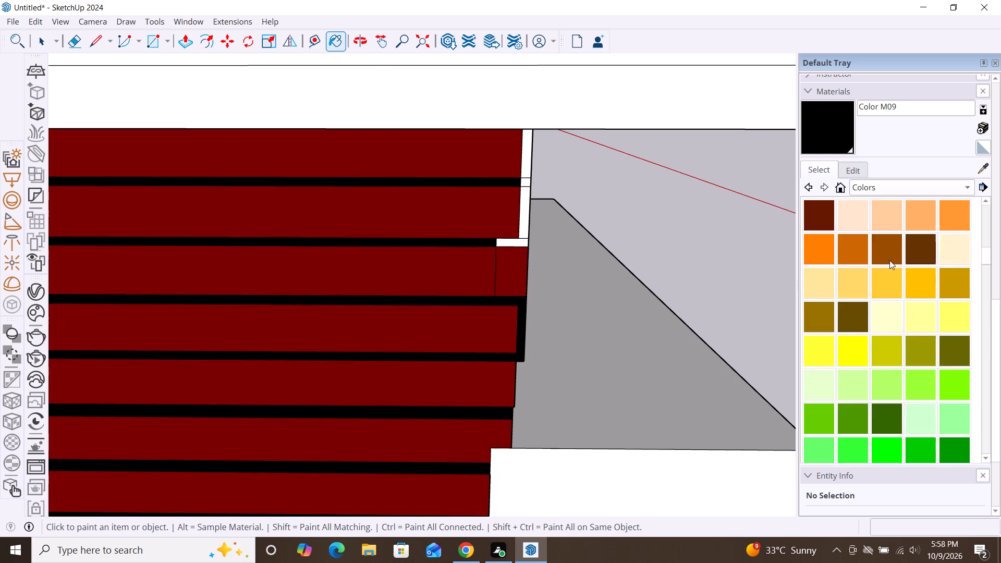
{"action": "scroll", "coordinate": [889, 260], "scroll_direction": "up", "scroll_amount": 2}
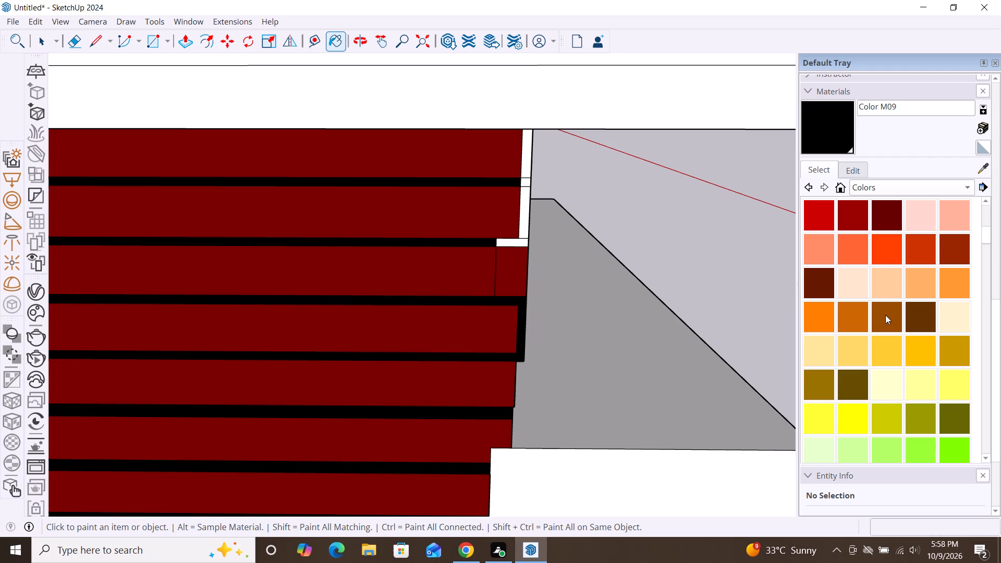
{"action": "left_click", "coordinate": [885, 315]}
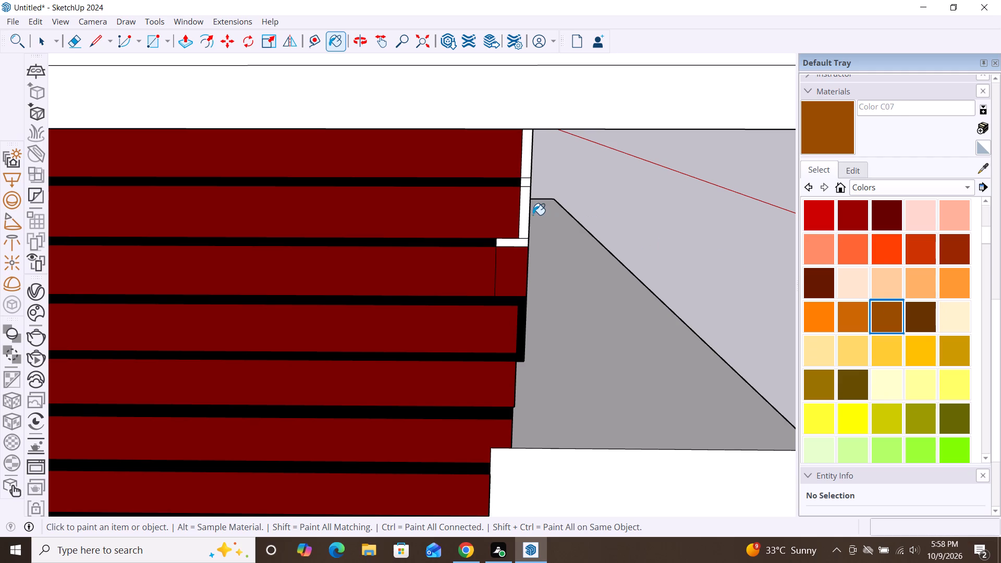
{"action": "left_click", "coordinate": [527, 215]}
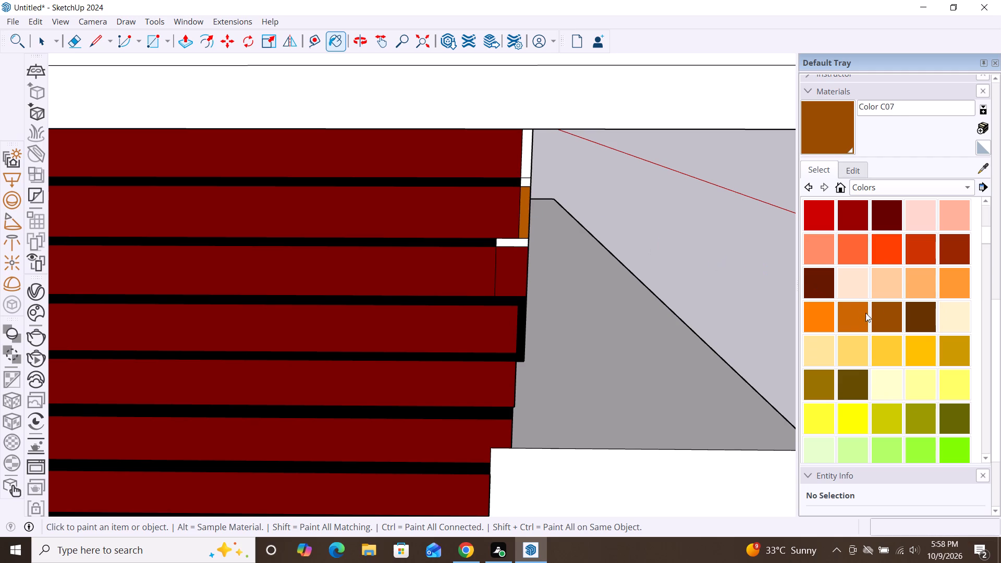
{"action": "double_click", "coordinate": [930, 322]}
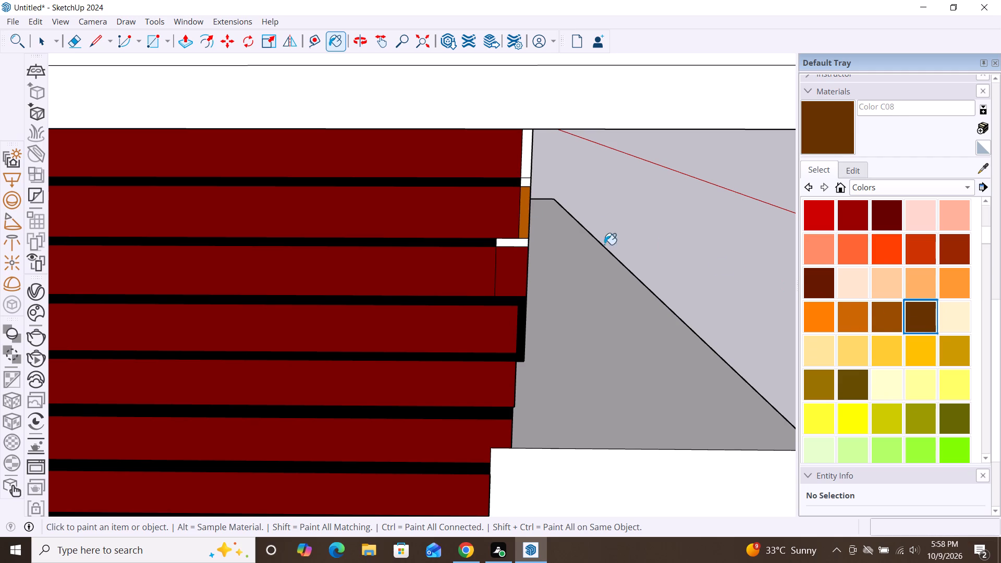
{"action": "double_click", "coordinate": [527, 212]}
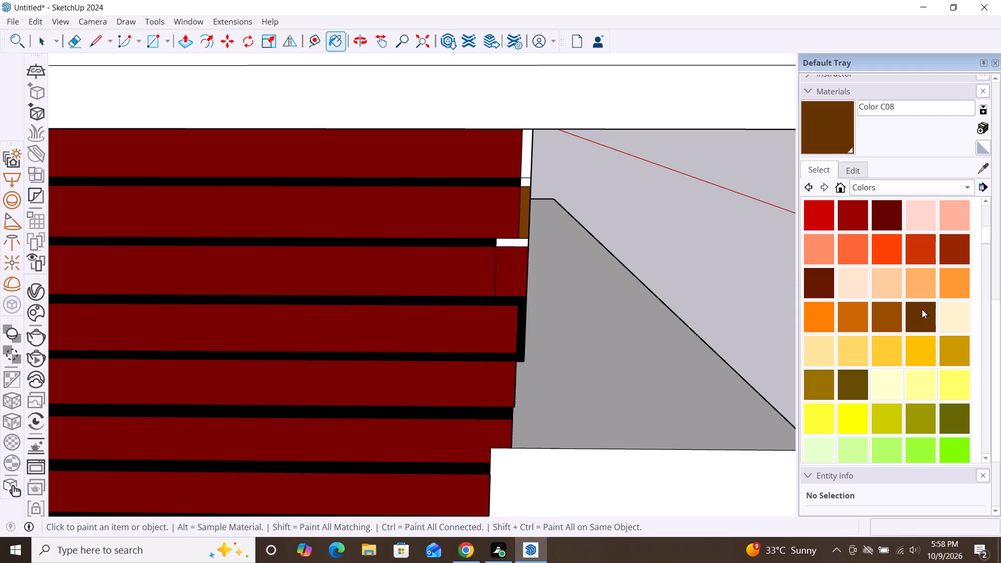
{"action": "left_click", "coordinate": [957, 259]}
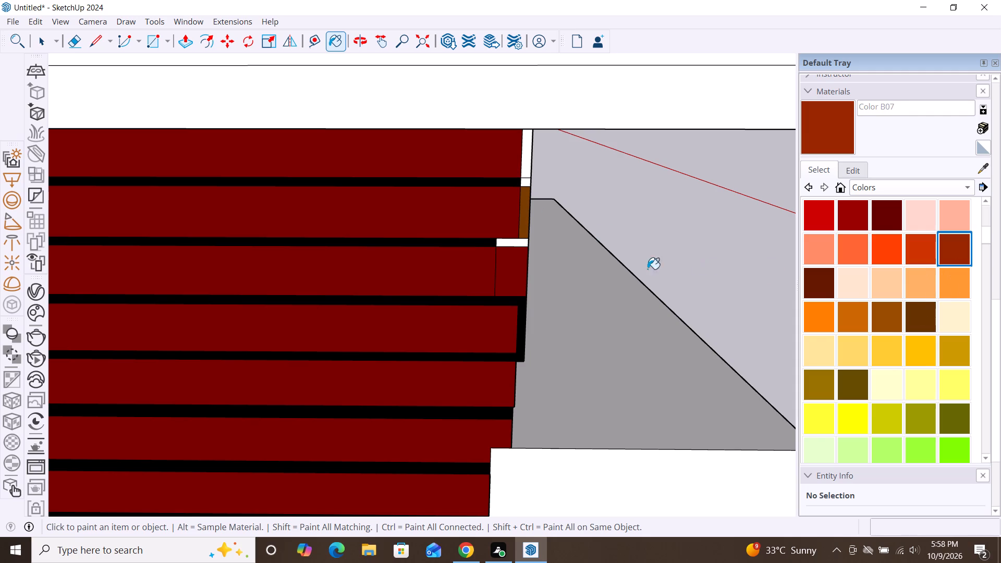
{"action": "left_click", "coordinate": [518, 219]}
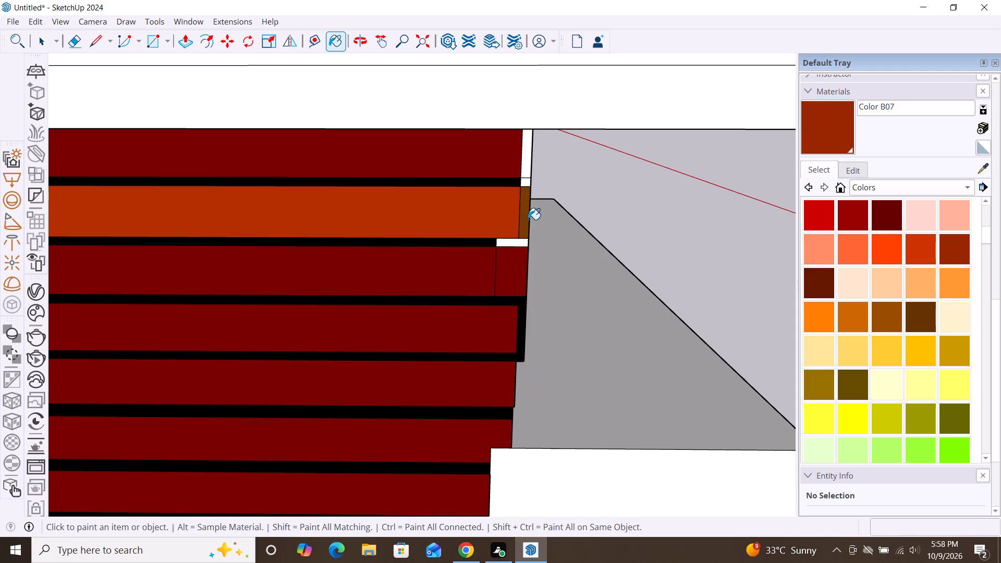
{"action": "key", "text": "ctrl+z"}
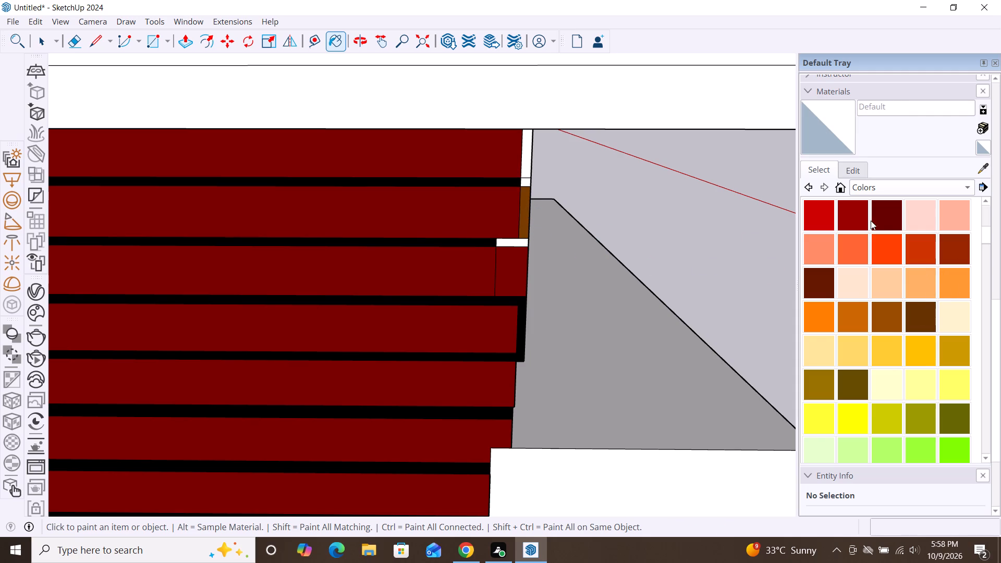
Paint the upper corner strips and the small groove end pieces beside the long side wall's planks with dark red Color A08.
{"action": "left_click", "coordinate": [884, 214]}
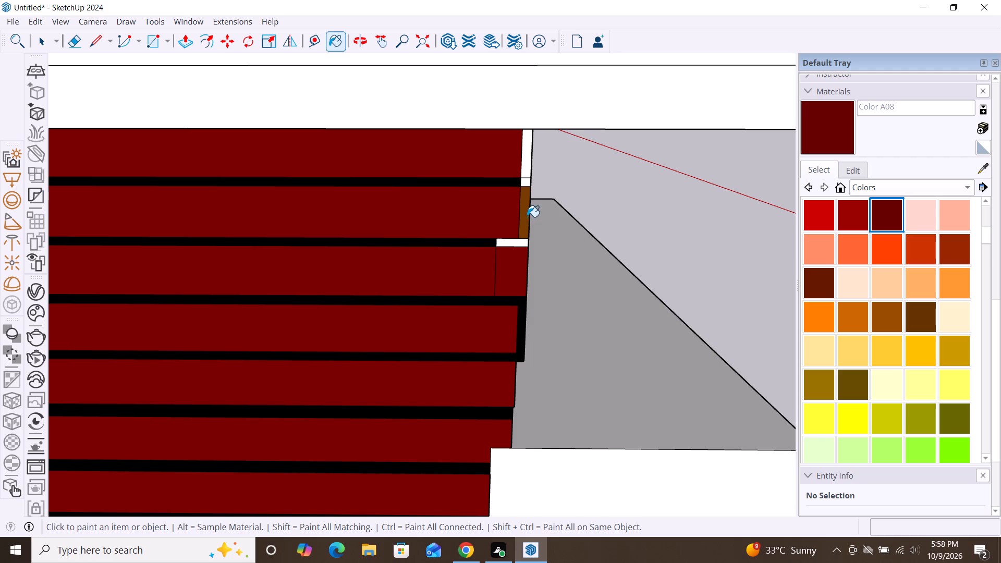
{"action": "left_click", "coordinate": [527, 217]}
{"action": "left_click", "coordinate": [527, 166]}
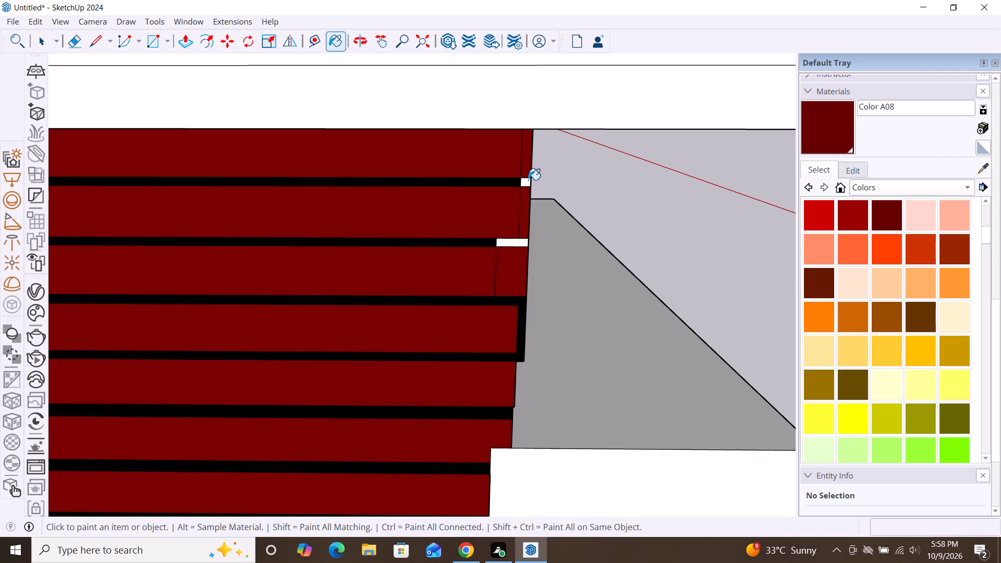
{"action": "left_click", "coordinate": [530, 181]}
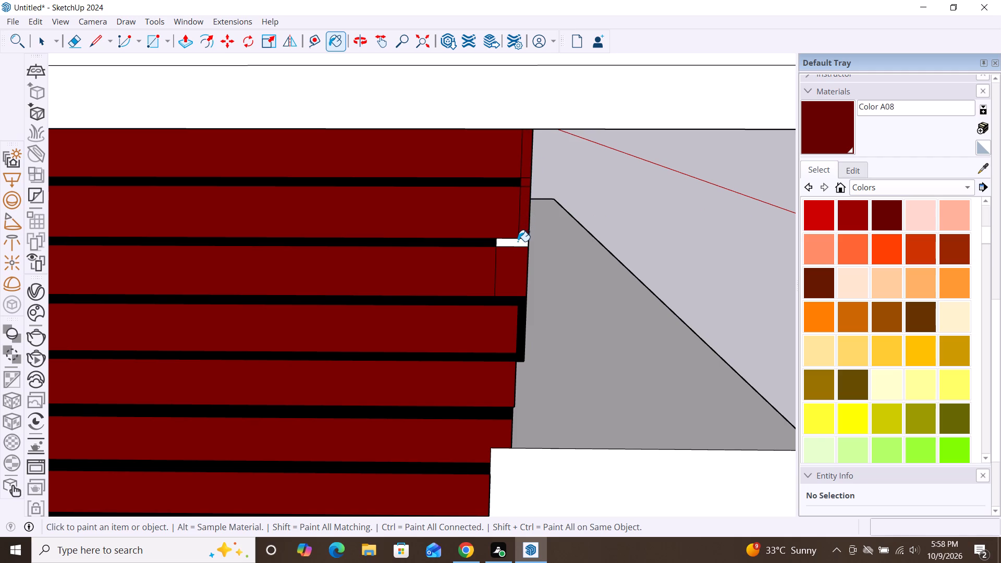
{"action": "left_click", "coordinate": [518, 241]}
Examine the plank cladding from the side and front, along with the window wall, recess and boundary wall.
{"action": "scroll", "coordinate": [590, 232], "scroll_direction": "down", "scroll_amount": 8}
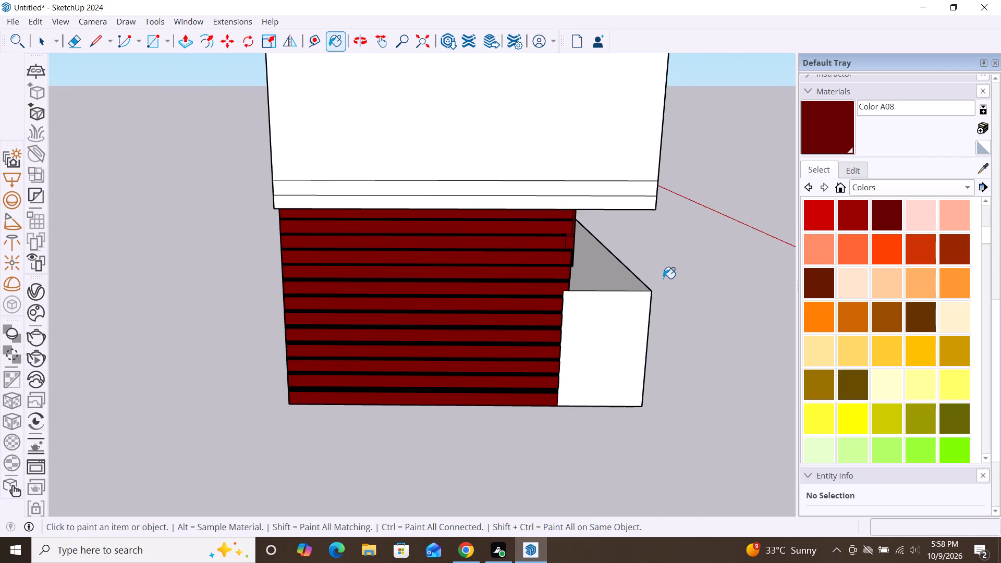
{"action": "scroll", "coordinate": [663, 278], "scroll_direction": "down", "scroll_amount": 2}
{"action": "middle_click_drag", "start_coordinate": [663, 350], "coordinate": [277, 312]}
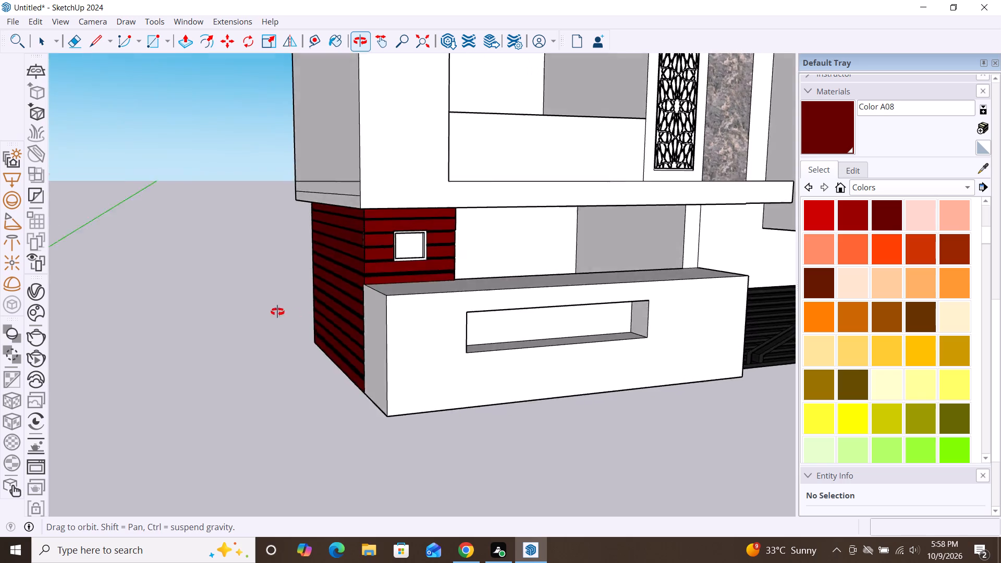
{"action": "middle_click_drag", "start_coordinate": [277, 312], "coordinate": [195, 307]}
{"action": "key", "text": "space"}
{"action": "key", "text": "space"}
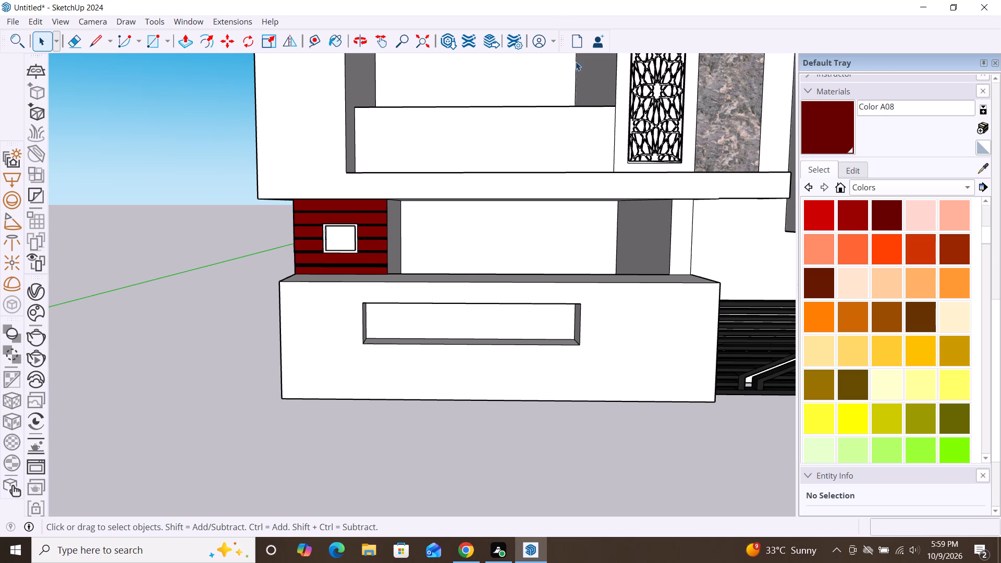
{"action": "scroll", "coordinate": [433, 234], "scroll_direction": "up", "scroll_amount": 8}
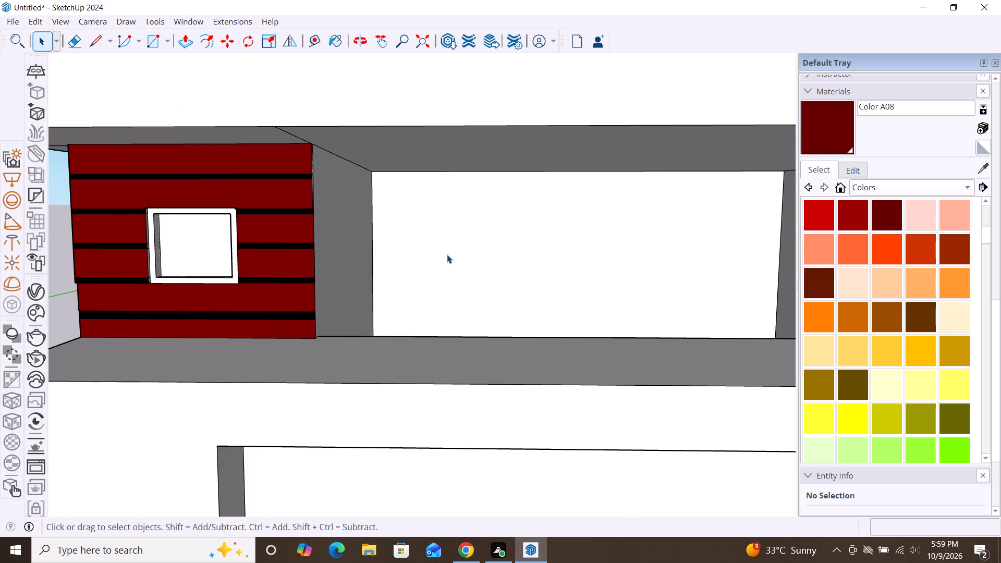
{"action": "scroll", "coordinate": [496, 262], "scroll_direction": "down", "scroll_amount": 3}
{"action": "scroll", "coordinate": [915, 325], "scroll_direction": "down", "scroll_amount": 7}
{"action": "scroll", "coordinate": [902, 375], "scroll_direction": "down", "scroll_amount": 4}
{"action": "scroll", "coordinate": [902, 375], "scroll_direction": "up", "scroll_amount": 2}
{"action": "scroll", "coordinate": [902, 375], "scroll_direction": "down", "scroll_amount": 2}
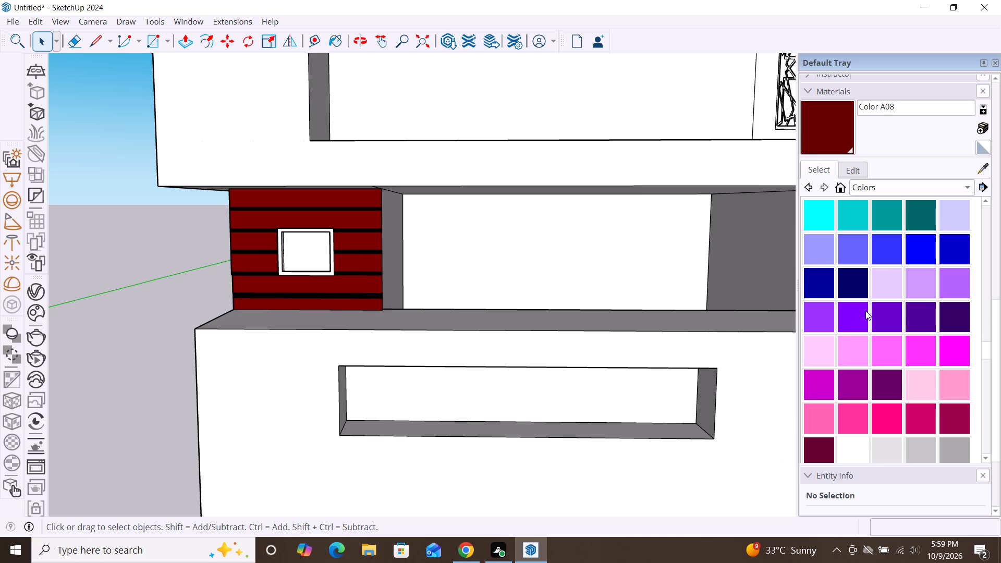
{"action": "scroll", "coordinate": [773, 334], "scroll_direction": "down", "scroll_amount": 1}
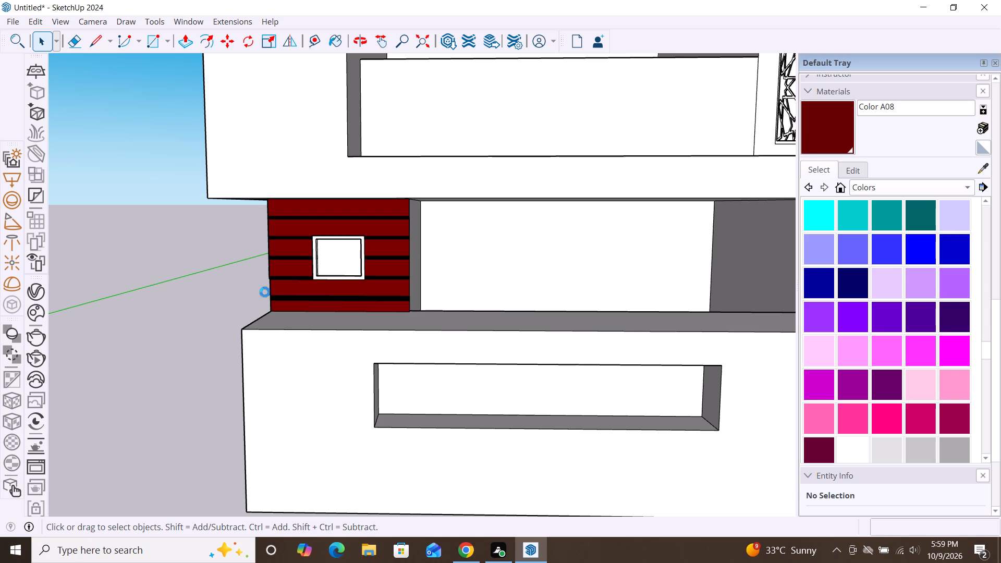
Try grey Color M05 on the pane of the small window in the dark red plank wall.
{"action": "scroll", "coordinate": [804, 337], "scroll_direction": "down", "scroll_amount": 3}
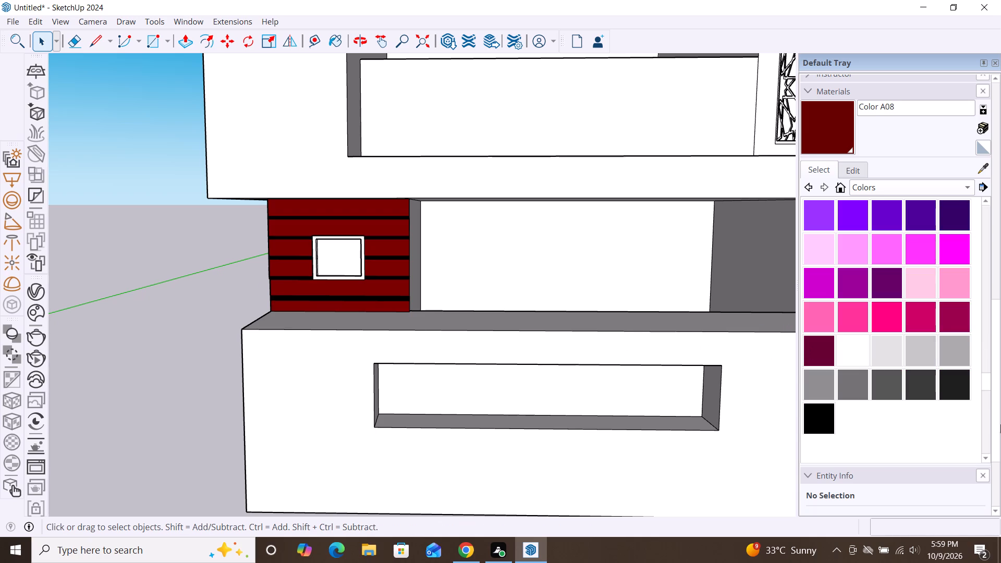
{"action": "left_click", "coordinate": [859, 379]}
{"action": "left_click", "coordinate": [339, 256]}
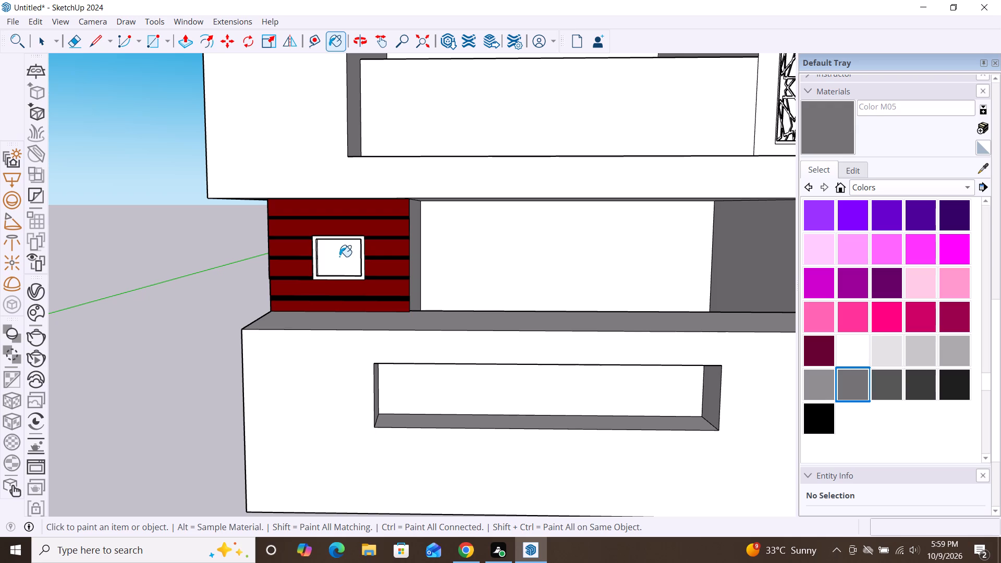
Paint the pane of the small window in the plank wall with dark grey Color M07.
{"action": "scroll", "coordinate": [353, 239], "scroll_direction": "up", "scroll_amount": 4}
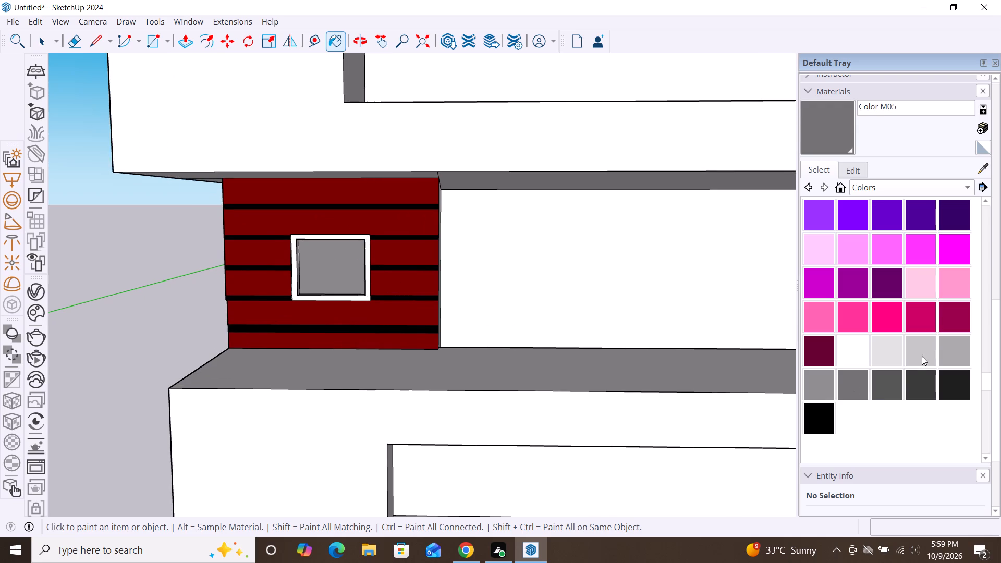
{"action": "scroll", "coordinate": [938, 322], "scroll_direction": "up", "scroll_amount": 3}
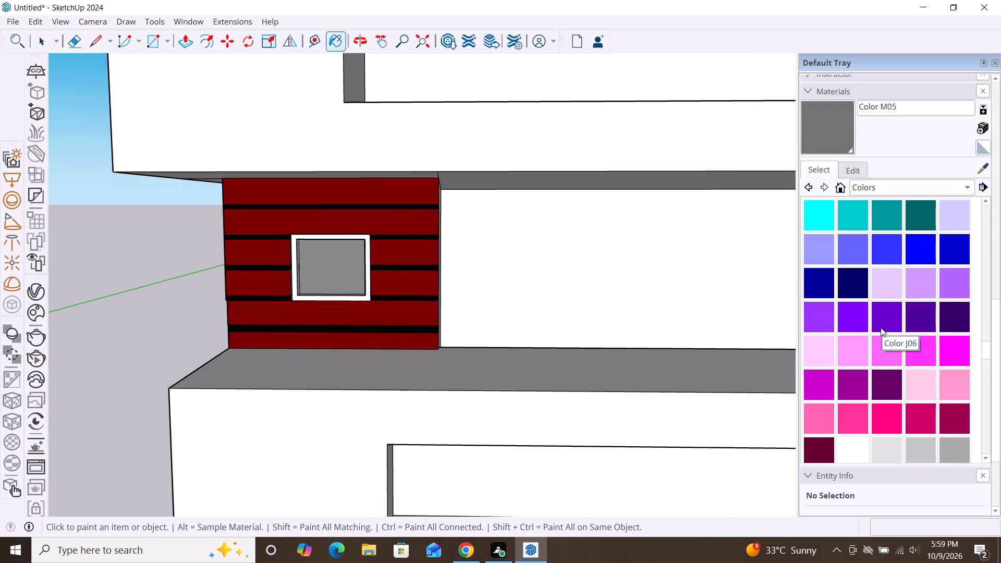
{"action": "scroll", "coordinate": [841, 289], "scroll_direction": "down", "scroll_amount": 5}
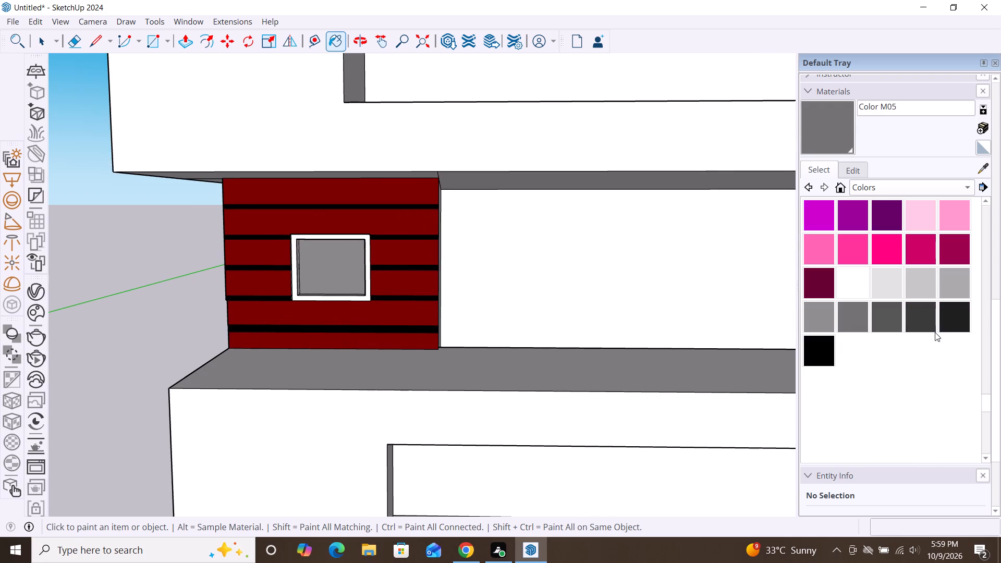
{"action": "left_click", "coordinate": [910, 320]}
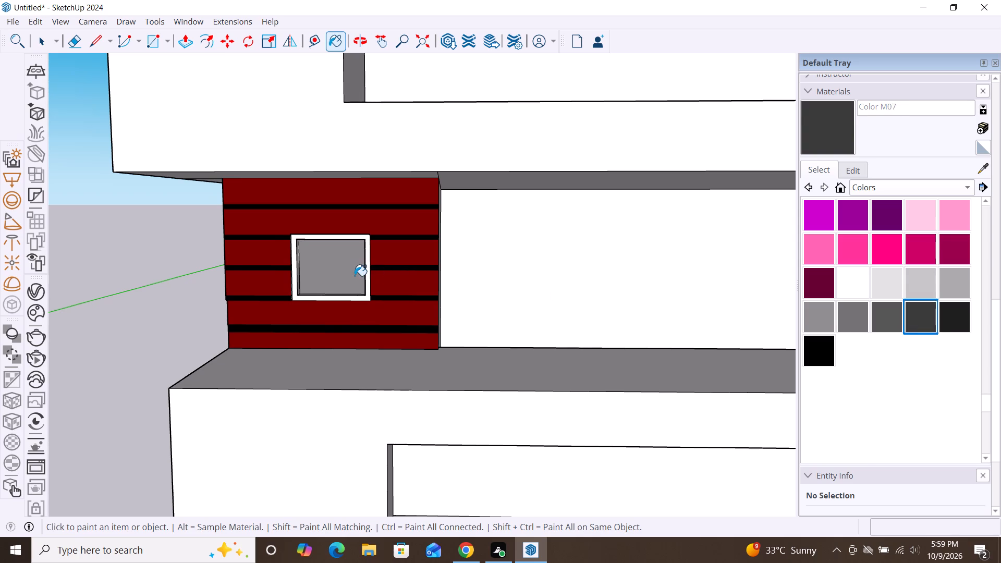
{"action": "left_click", "coordinate": [355, 276]}
{"action": "scroll", "coordinate": [393, 322], "scroll_direction": "down", "scroll_amount": 4}
{"action": "scroll", "coordinate": [338, 313], "scroll_direction": "down", "scroll_amount": 6}
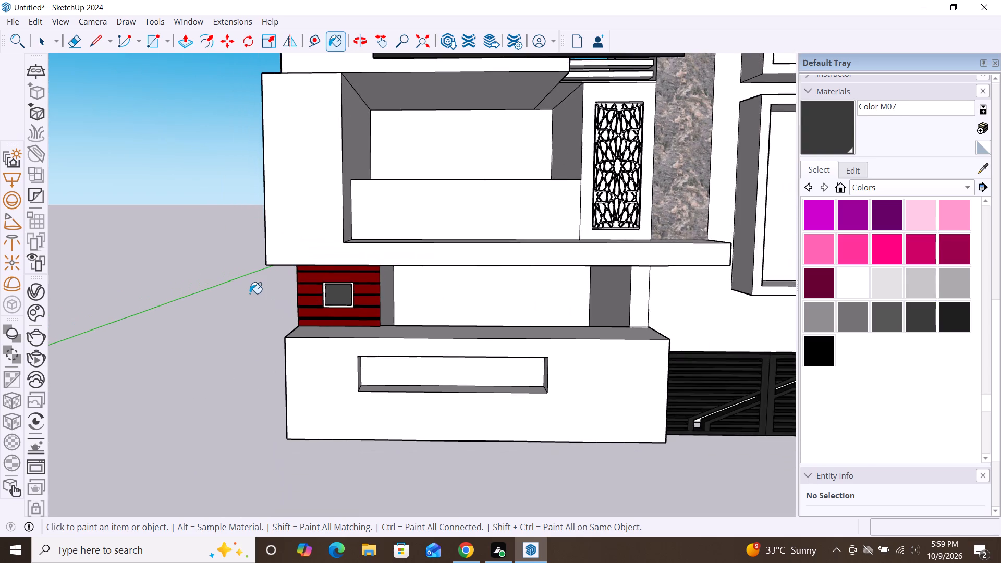
{"action": "scroll", "coordinate": [250, 293], "scroll_direction": "down", "scroll_amount": 2}
{"action": "key", "text": "space"}
Examine the plank cladding, the boundary wall and the facade from the front, below and the side.
{"action": "scroll", "coordinate": [308, 328], "scroll_direction": "down", "scroll_amount": 2}
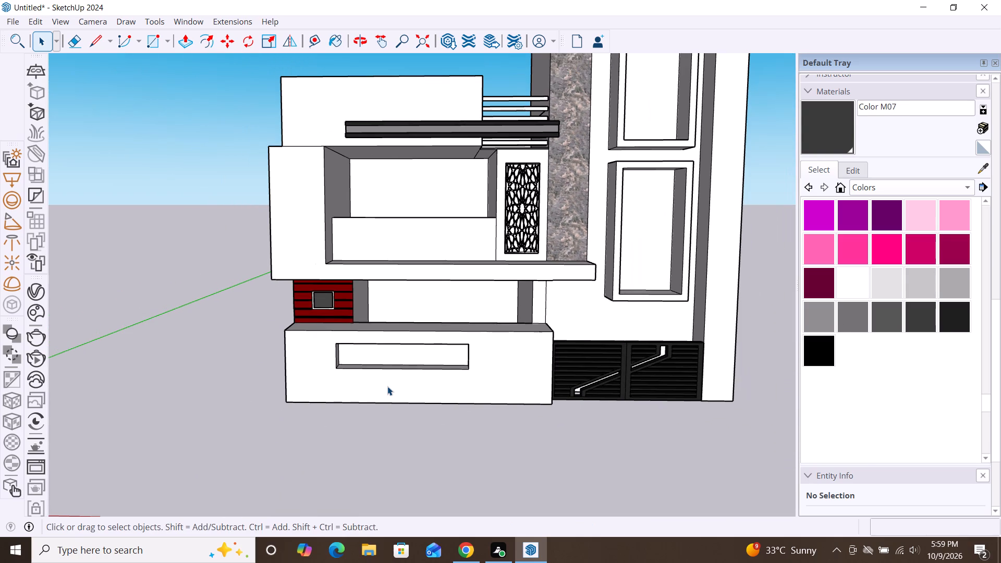
{"action": "middle_click_drag", "start_coordinate": [419, 351], "coordinate": [425, 302]}
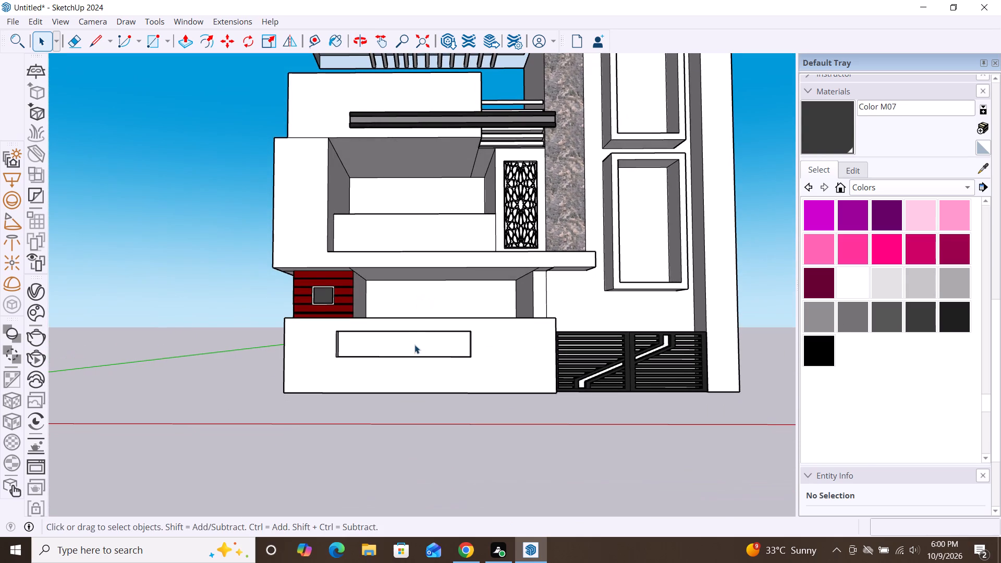
{"action": "middle_click_drag", "start_coordinate": [419, 349], "coordinate": [454, 388]}
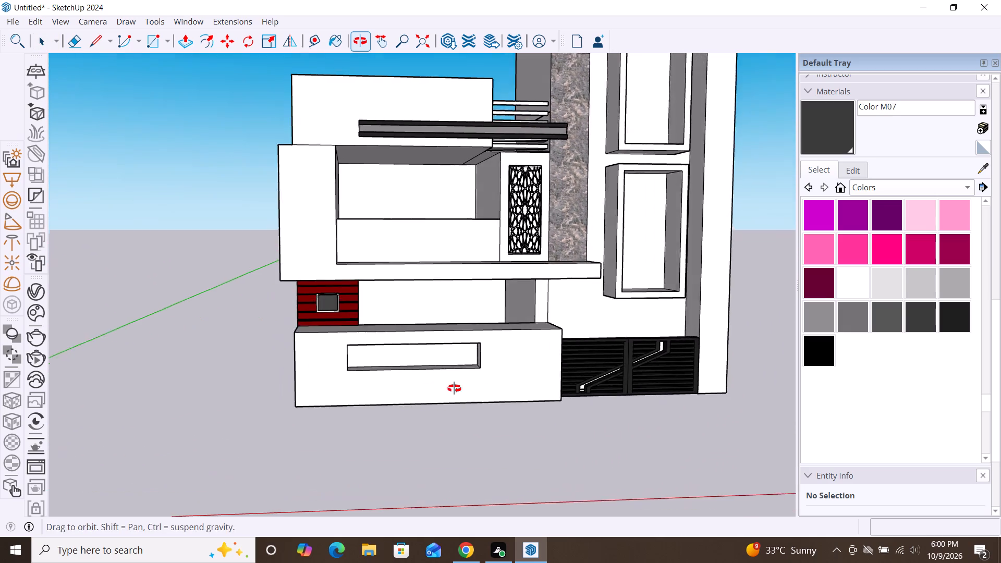
{"action": "middle_click_drag", "start_coordinate": [454, 388], "coordinate": [470, 382]}
{"action": "middle_click", "coordinate": [478, 379]}
{"action": "scroll", "coordinate": [386, 209], "scroll_direction": "down", "scroll_amount": 2}
{"action": "scroll", "coordinate": [433, 354], "scroll_direction": "up", "scroll_amount": 4}
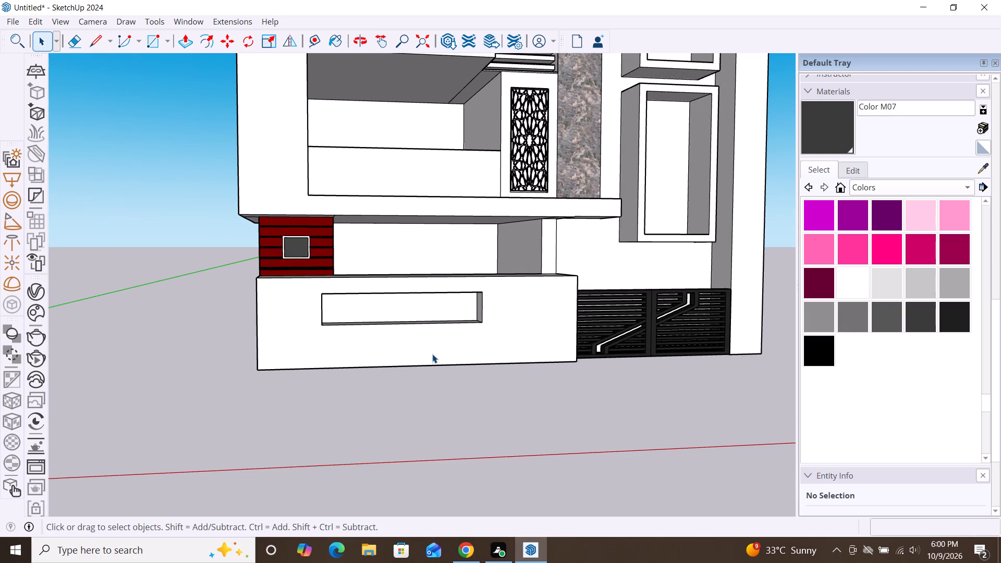
{"action": "middle_click_drag", "start_coordinate": [346, 394], "coordinate": [371, 409]}
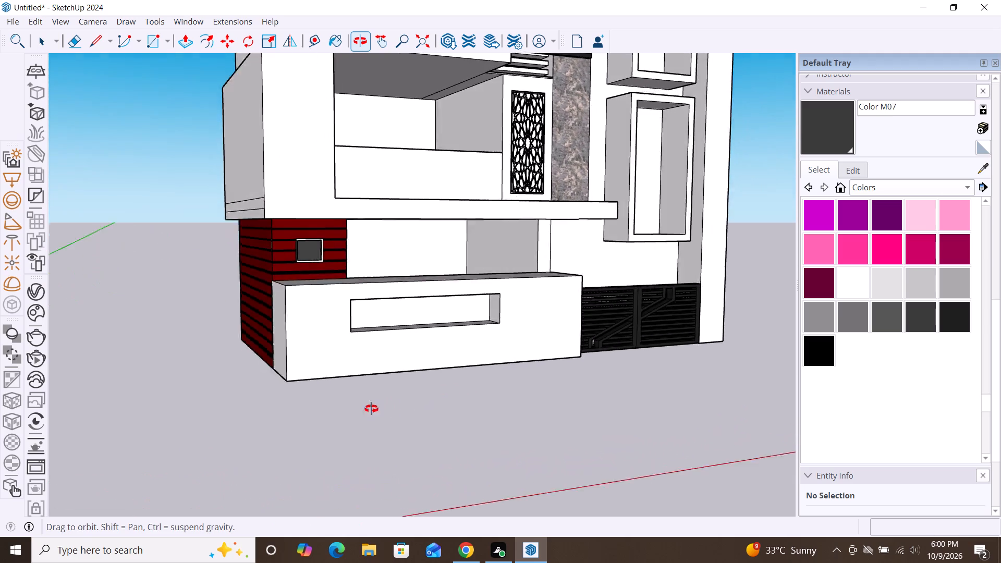
{"action": "middle_click_drag", "start_coordinate": [371, 409], "coordinate": [340, 408]}
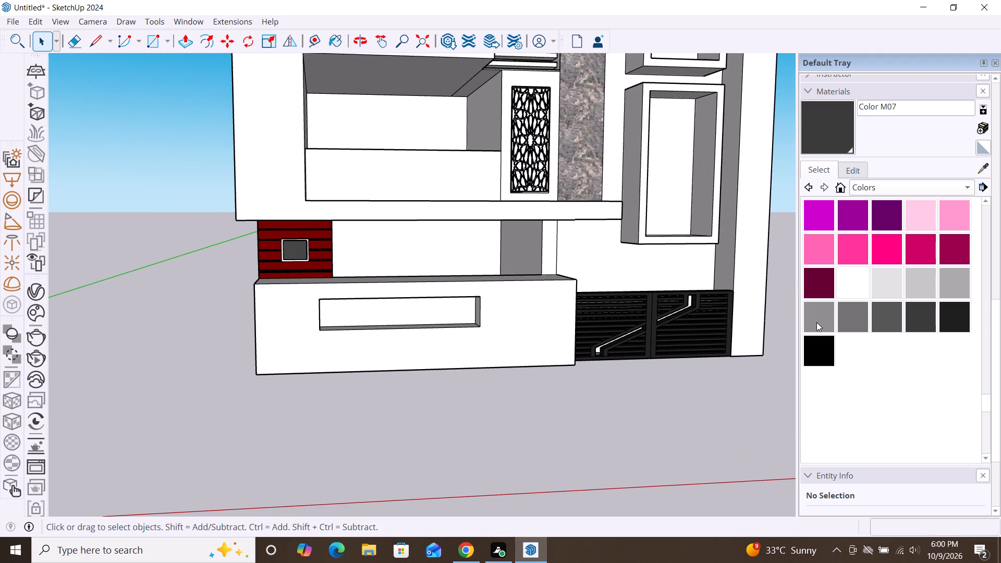
Paint the front face of the boundary wall around its rectangular recess with grey Color M05.
{"action": "scroll", "coordinate": [816, 322], "scroll_direction": "up", "scroll_amount": 2}
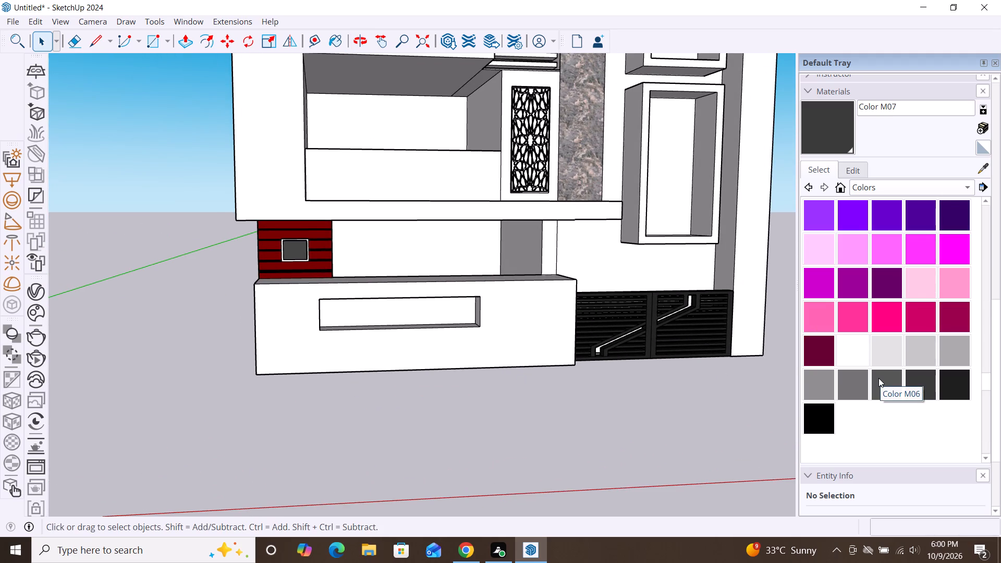
{"action": "left_click", "coordinate": [878, 378]}
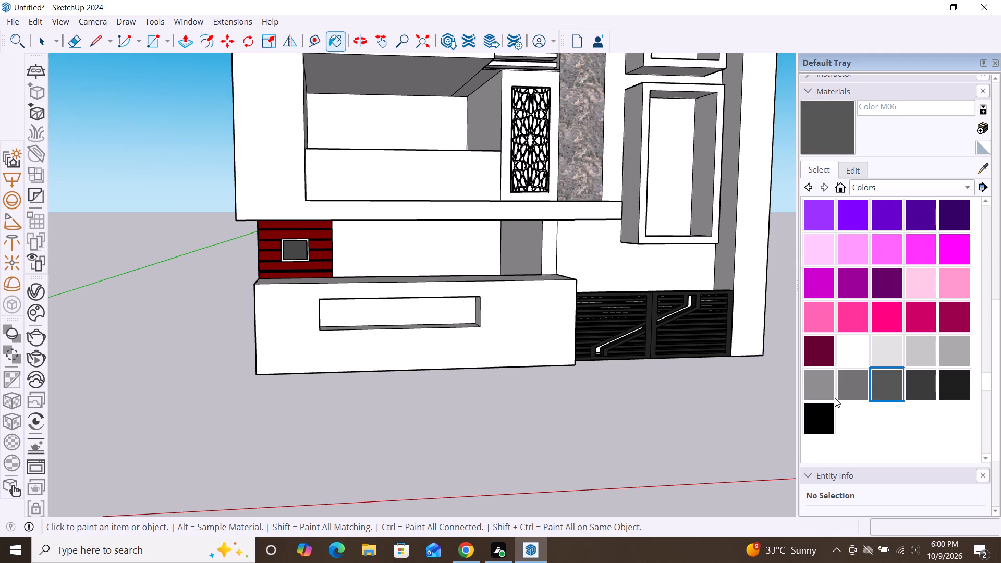
{"action": "left_click", "coordinate": [846, 390]}
{"action": "left_click", "coordinate": [507, 324]}
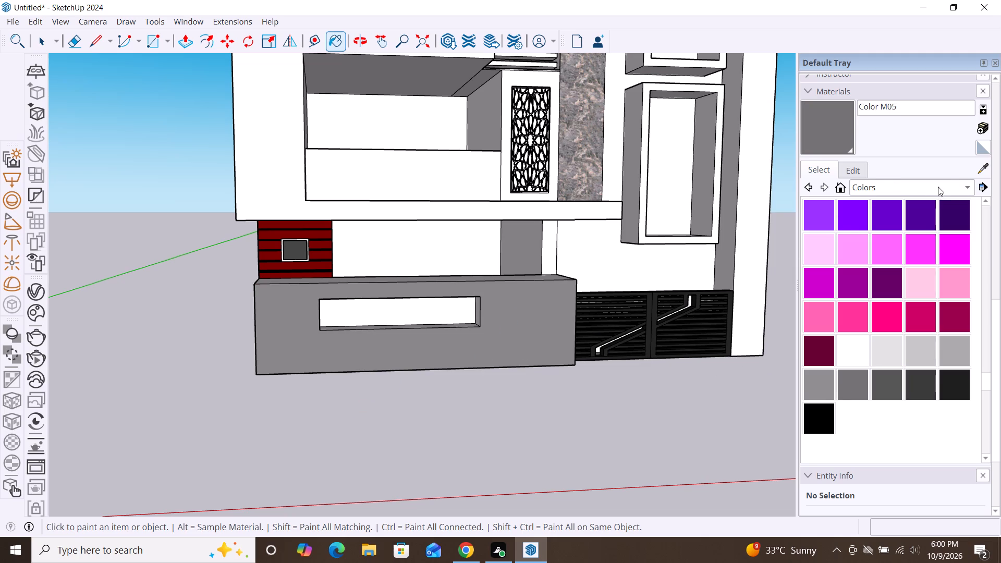
Tint the material Color M05 bluish by setting its RGB blue value to 134.
{"action": "left_click", "coordinate": [845, 169]}
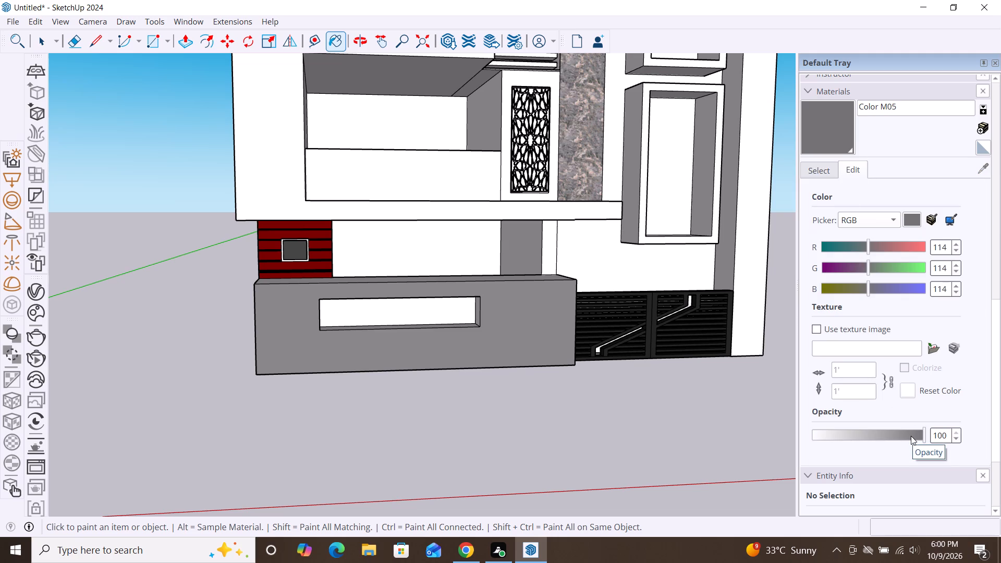
{"action": "left_click", "coordinate": [876, 288]}
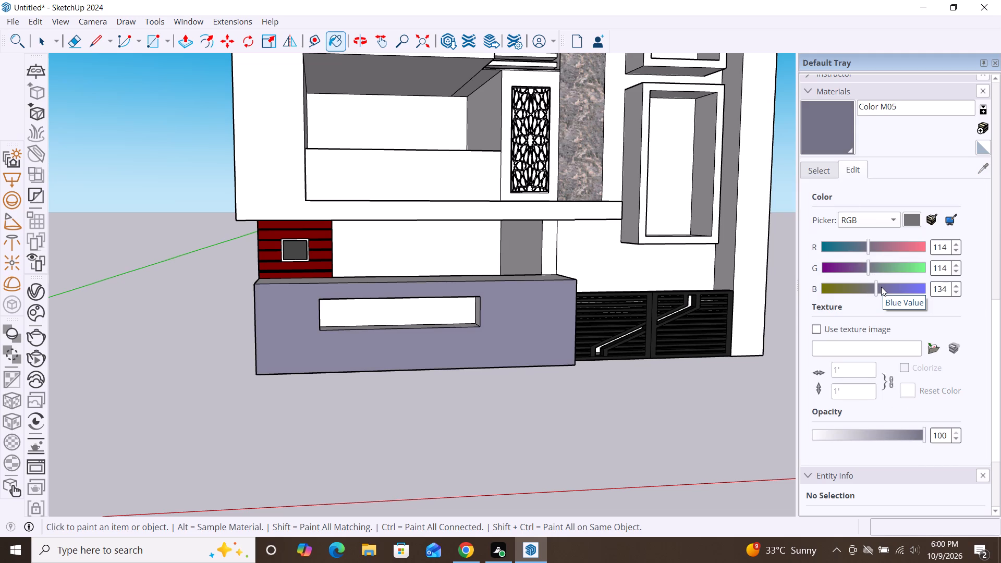
Paint the front and inner side faces of the tall frame beside the gate with the tinted Color M05.
{"action": "scroll", "coordinate": [609, 358], "scroll_direction": "down", "scroll_amount": 3}
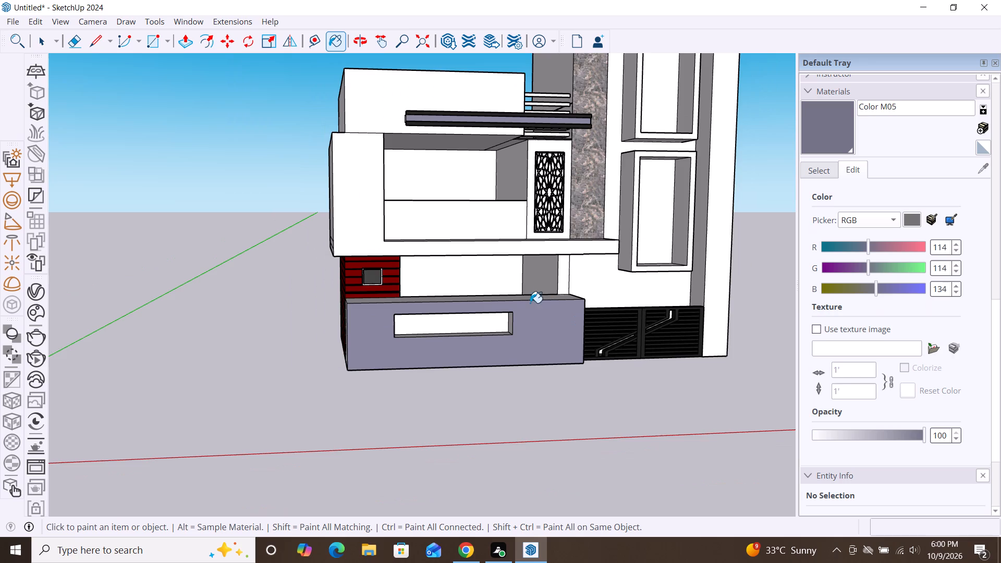
{"action": "scroll", "coordinate": [474, 287], "scroll_direction": "down", "scroll_amount": 2}
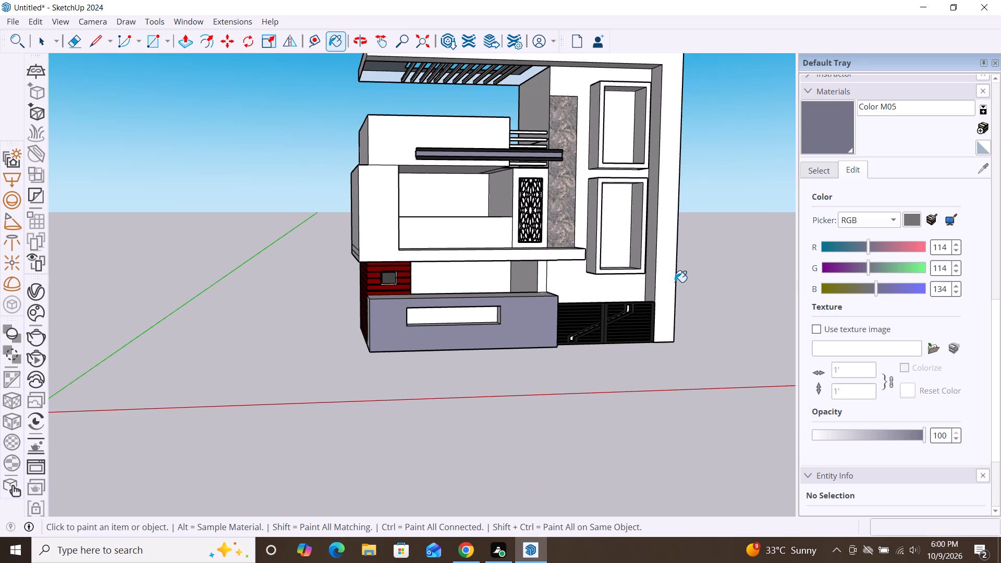
{"action": "double_click", "coordinate": [673, 280]}
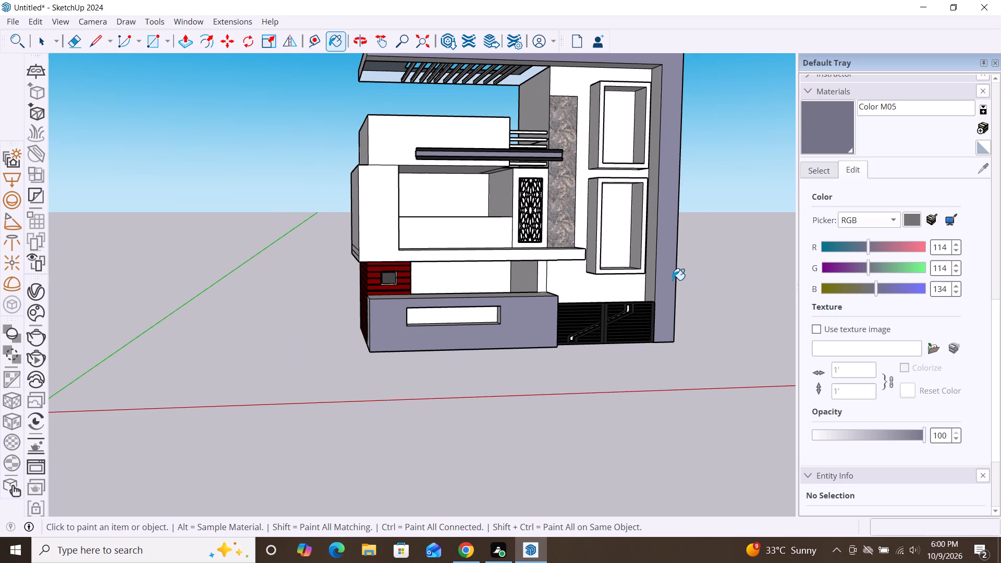
{"action": "scroll", "coordinate": [673, 280], "scroll_direction": "up", "scroll_amount": 7}
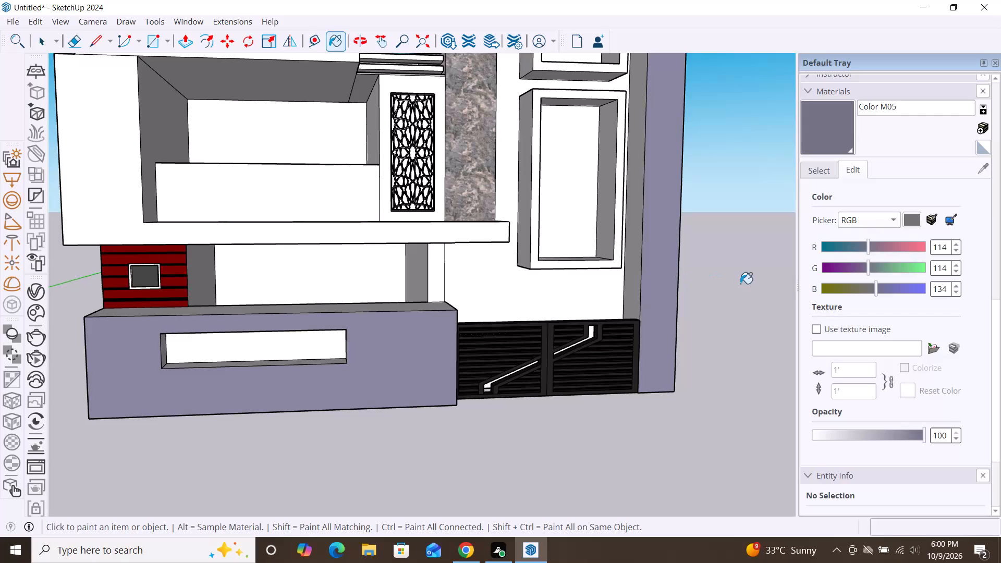
{"action": "left_click", "coordinate": [633, 253]}
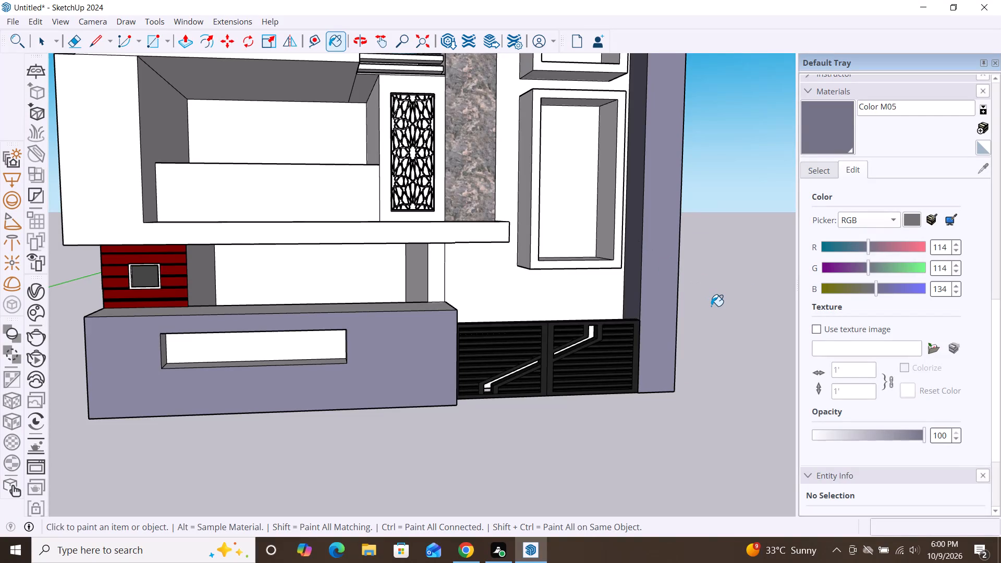
Examine the whole facade with its bluish-grey frame and boundary wall from several angles.
{"action": "scroll", "coordinate": [711, 306], "scroll_direction": "down", "scroll_amount": 10}
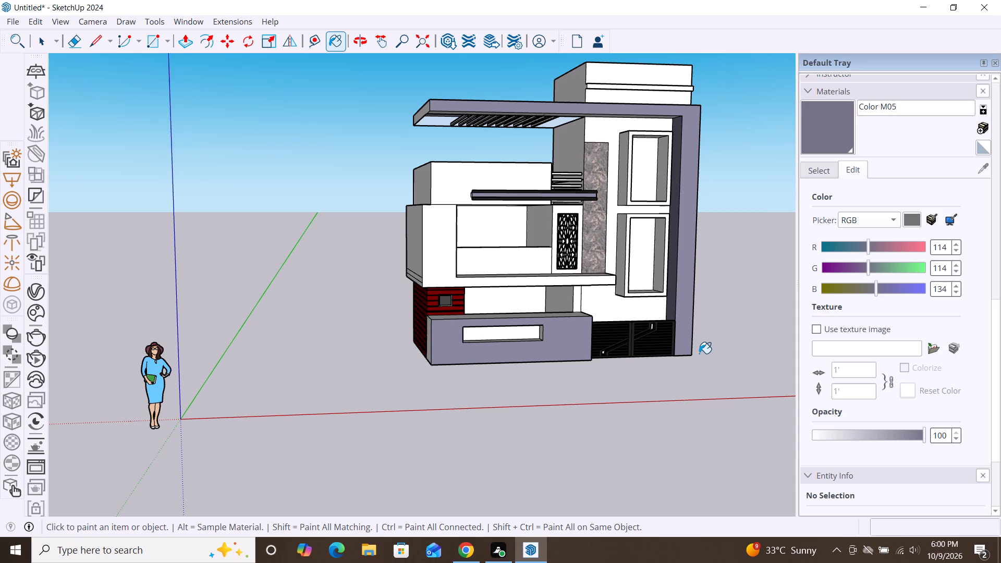
{"action": "key", "text": "space"}
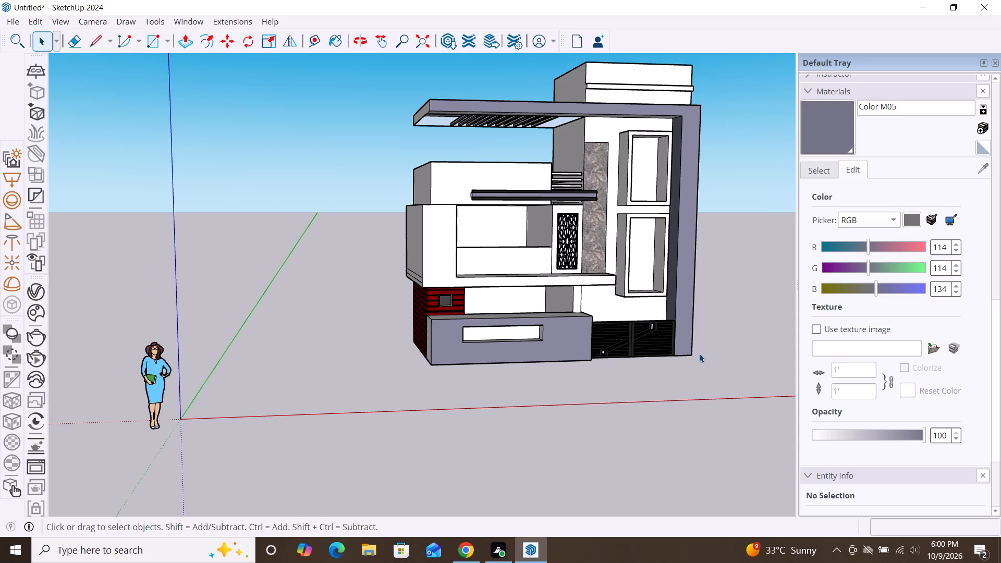
{"action": "scroll", "coordinate": [699, 353], "scroll_direction": "down", "scroll_amount": 2}
{"action": "middle_click_drag", "start_coordinate": [698, 353], "coordinate": [646, 370], "text": "alt"}
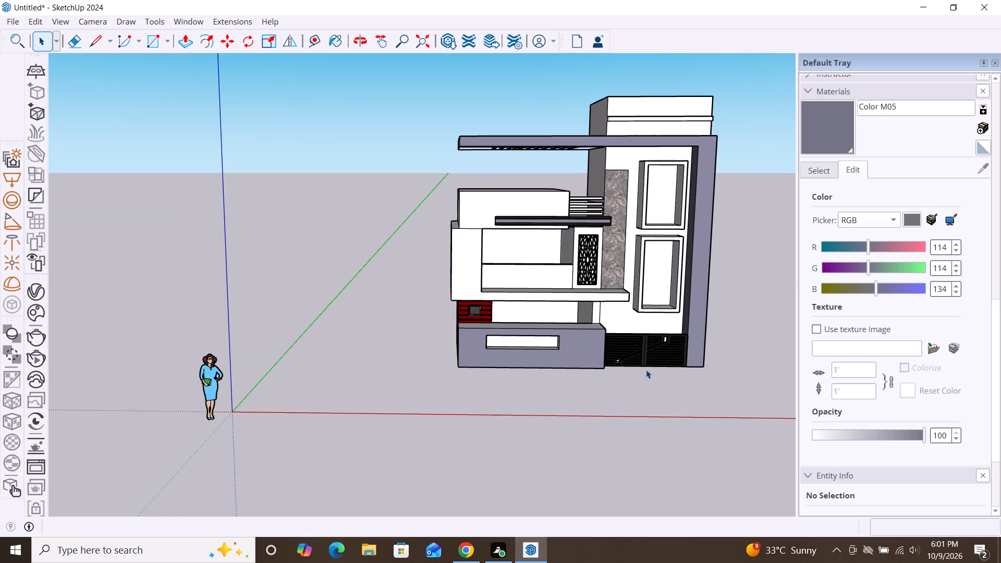
{"action": "scroll", "coordinate": [586, 328], "scroll_direction": "up", "scroll_amount": 4}
{"action": "scroll", "coordinate": [541, 308], "scroll_direction": "down", "scroll_amount": 2}
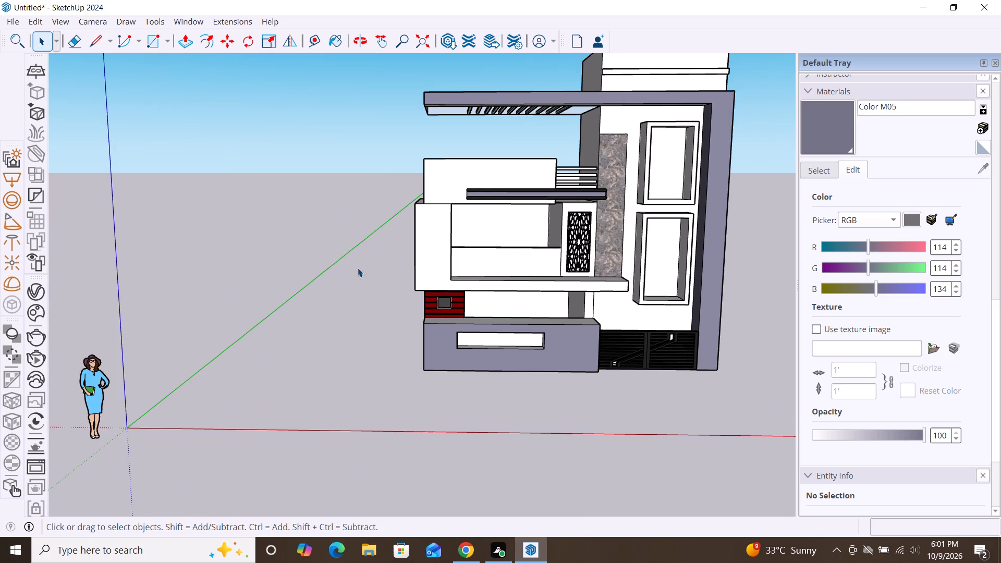
{"action": "middle_click_drag", "start_coordinate": [528, 340], "coordinate": [532, 299]}
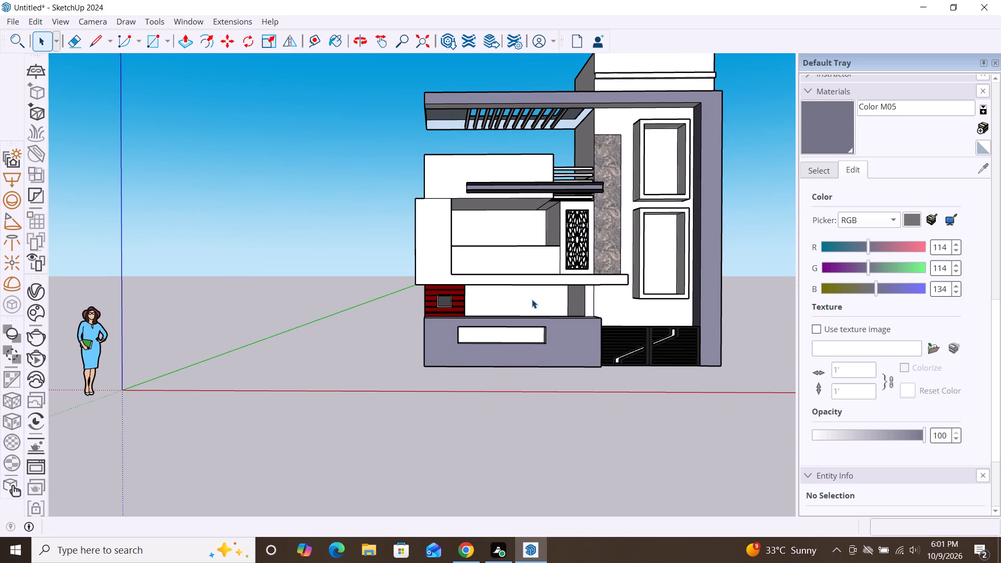
Paint the back face of the boundary wall's rectangular recess with Wood Floor from the Wood materials.
{"action": "scroll", "coordinate": [529, 335], "scroll_direction": "up", "scroll_amount": 3}
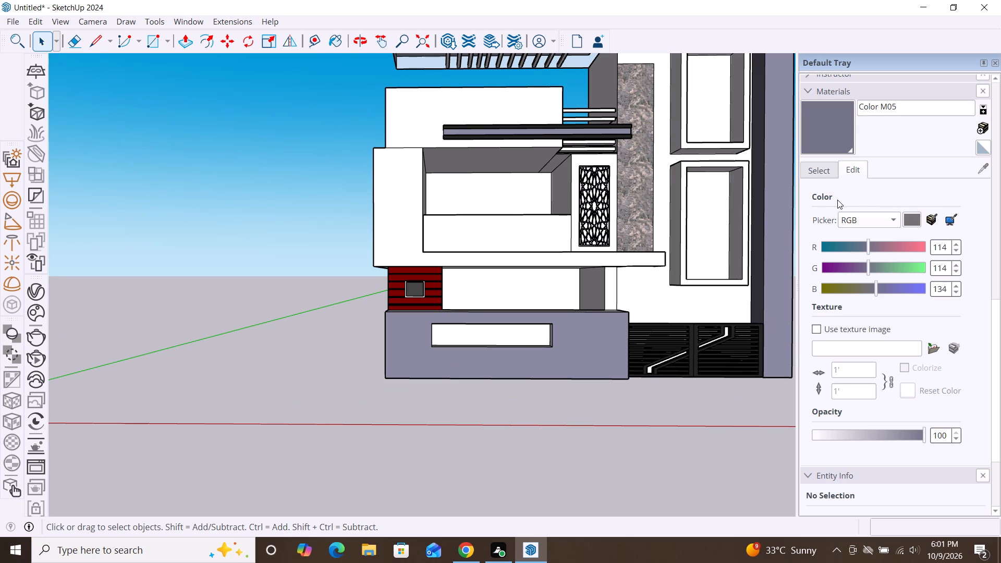
{"action": "left_click", "coordinate": [827, 173]}
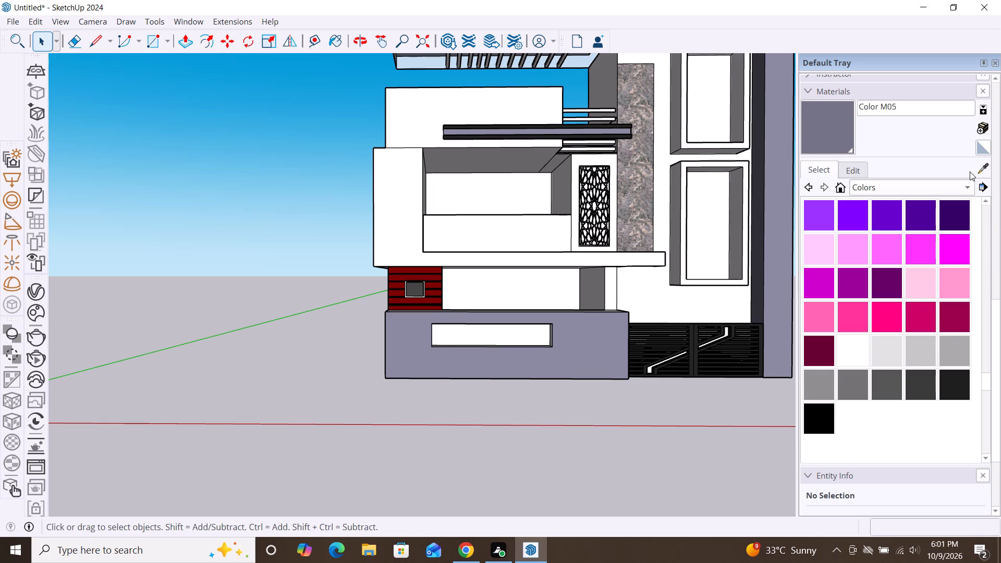
{"action": "left_click", "coordinate": [968, 190]}
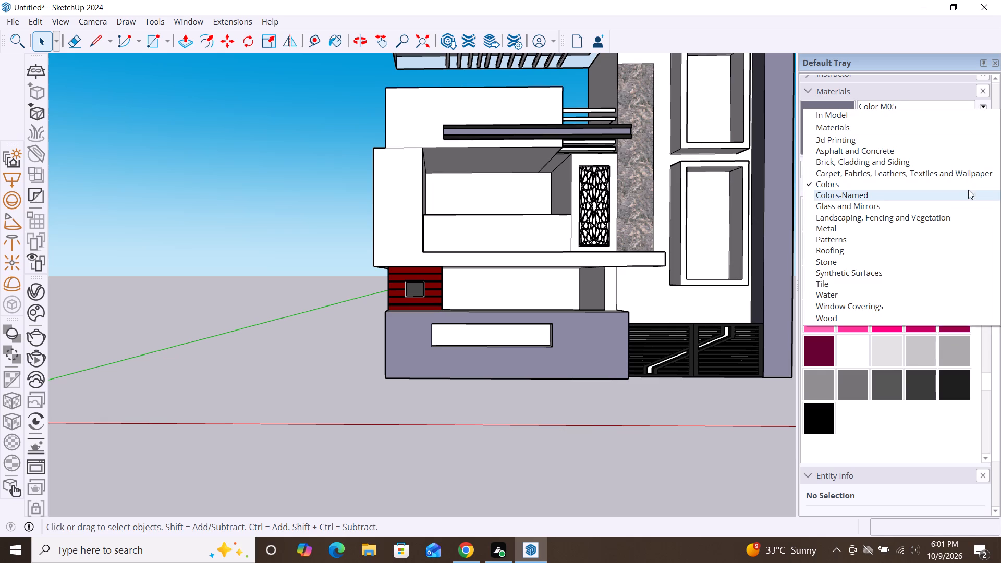
{"action": "left_click", "coordinate": [905, 316]}
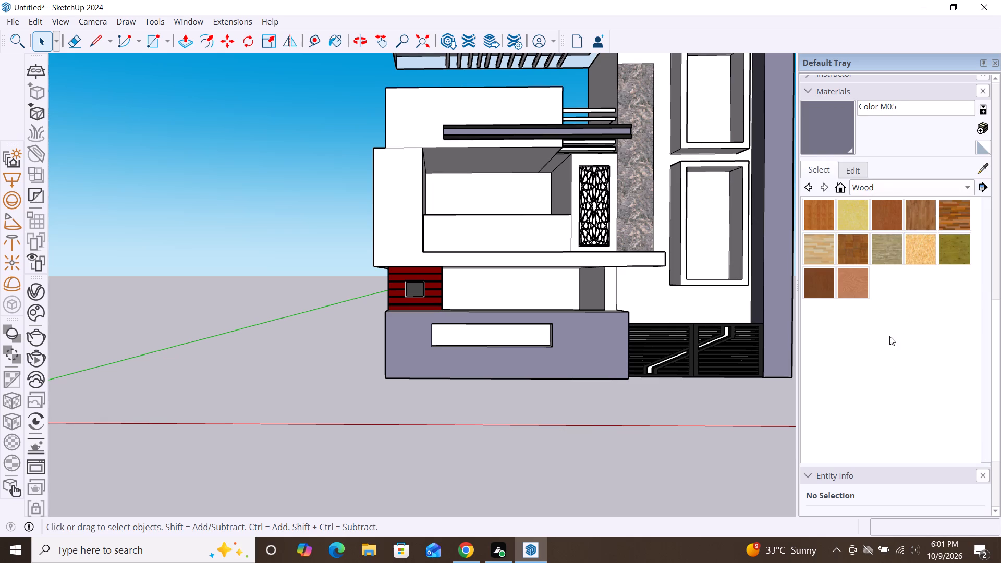
{"action": "left_click", "coordinate": [917, 215]}
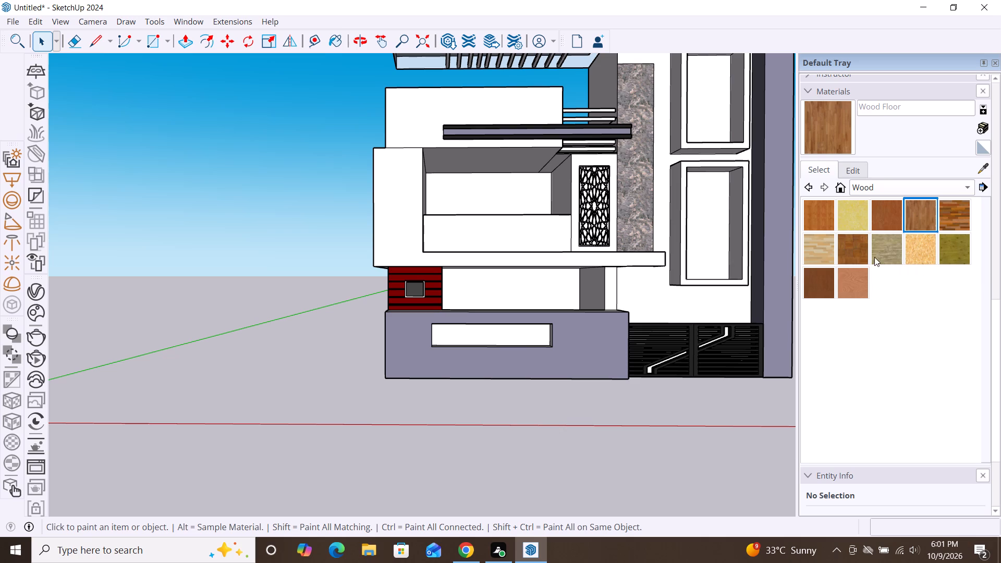
{"action": "left_click", "coordinate": [529, 335]}
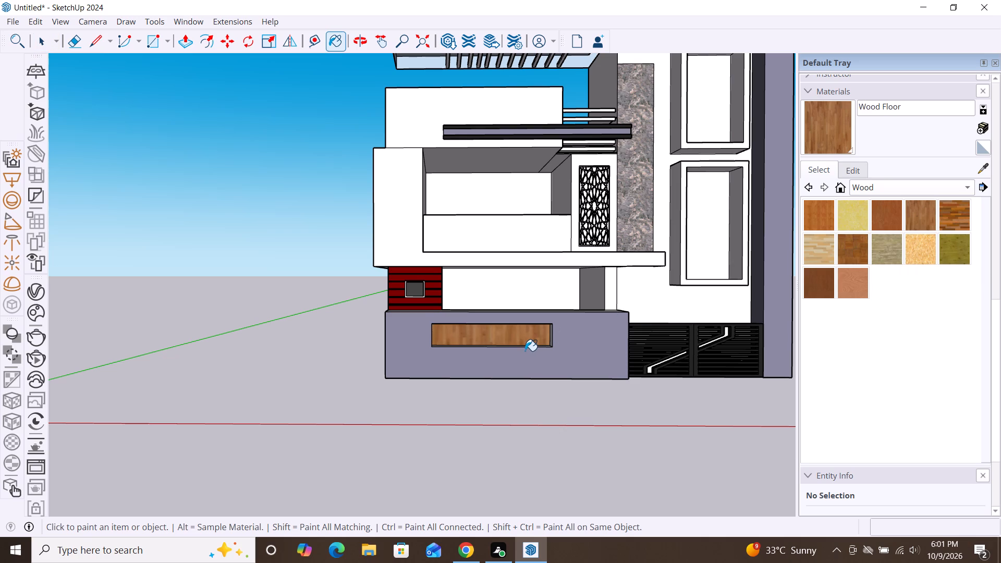
{"action": "scroll", "coordinate": [355, 351], "scroll_direction": "down", "scroll_amount": 4}
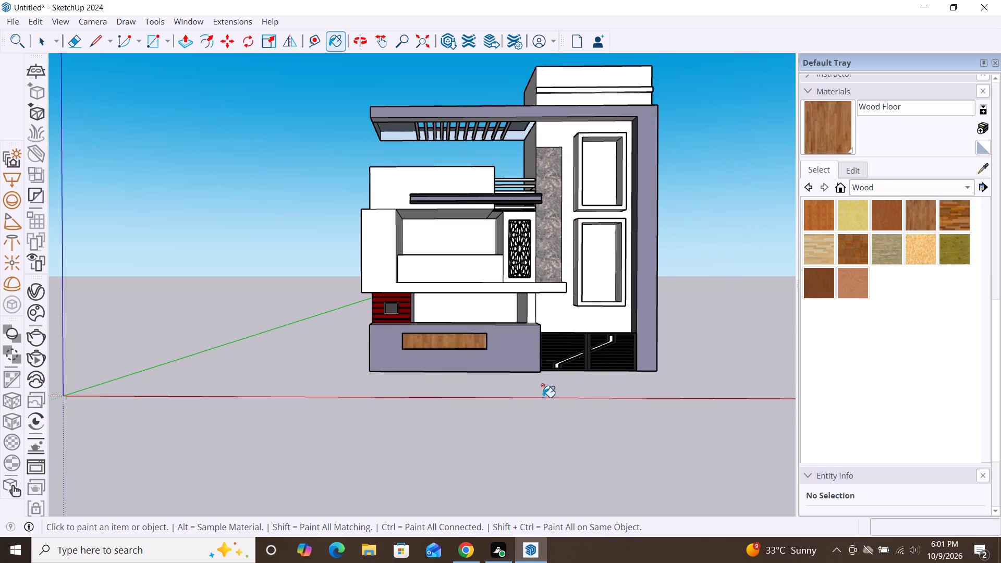
Paint the tall wall above the gate, around the two projecting window frames, with Color M04 from the Colors materials.
{"action": "scroll", "coordinate": [572, 407], "scroll_direction": "up", "scroll_amount": 1}
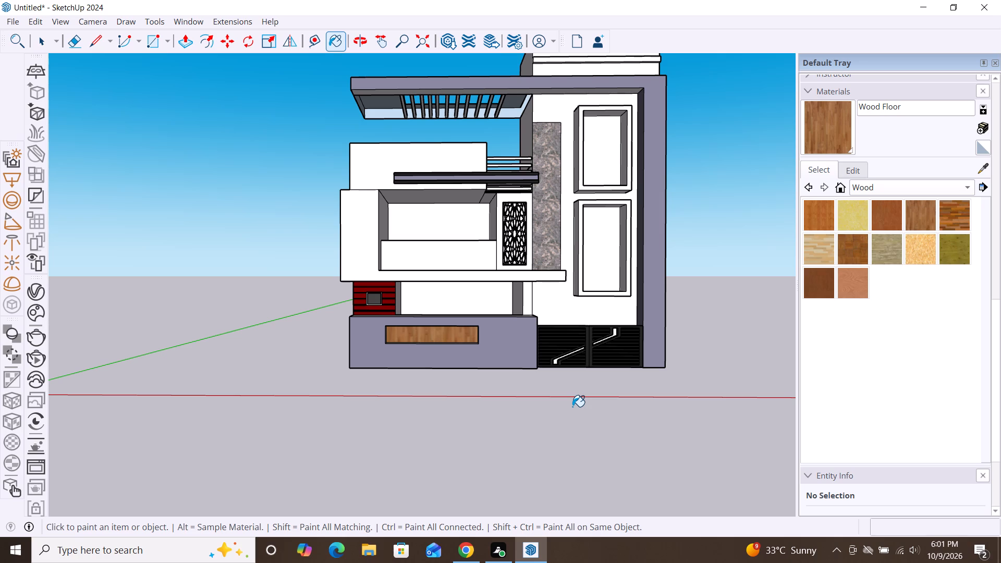
{"action": "scroll", "coordinate": [494, 300], "scroll_direction": "down", "scroll_amount": 4}
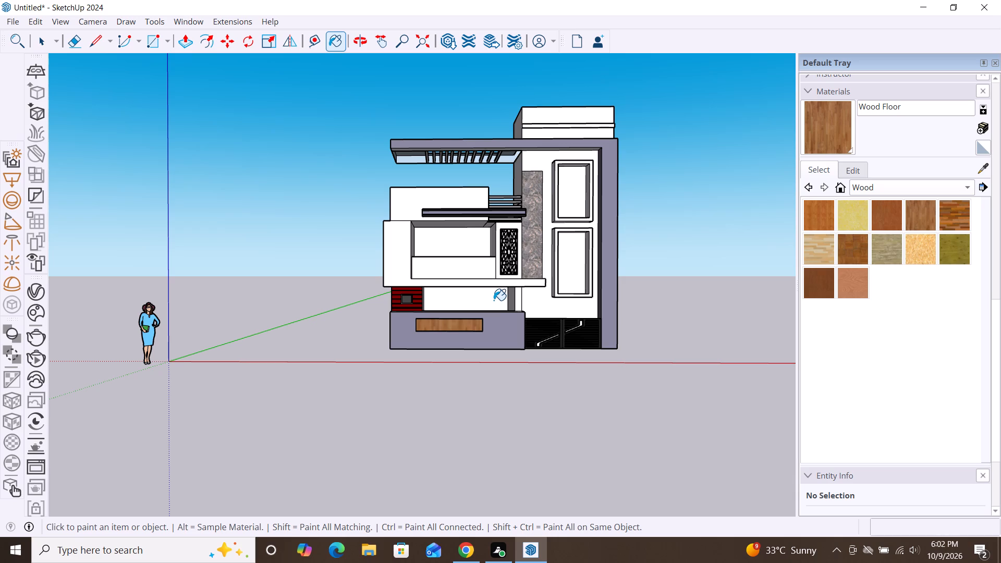
{"action": "scroll", "coordinate": [611, 231], "scroll_direction": "up", "scroll_amount": 7}
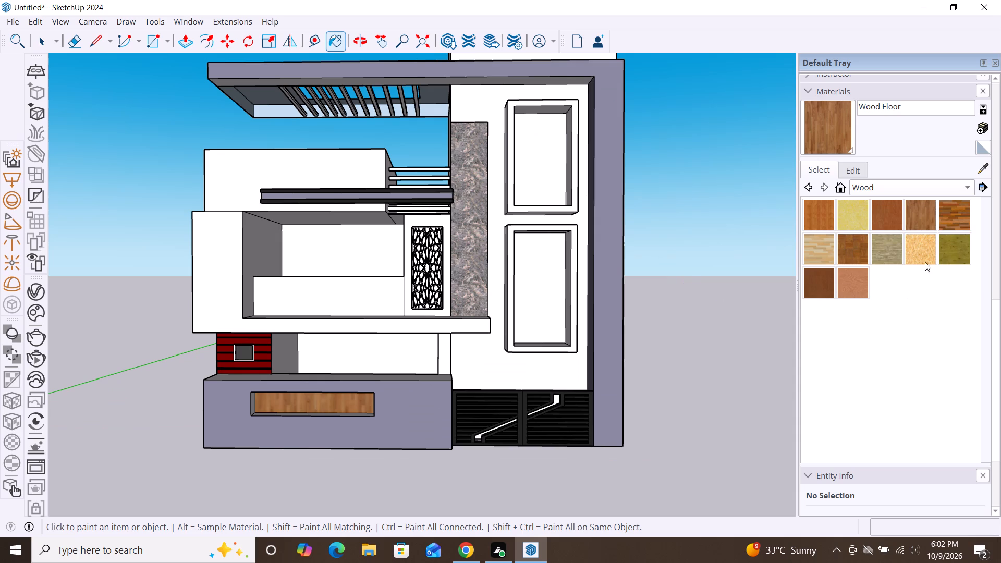
{"action": "left_click", "coordinate": [969, 187]}
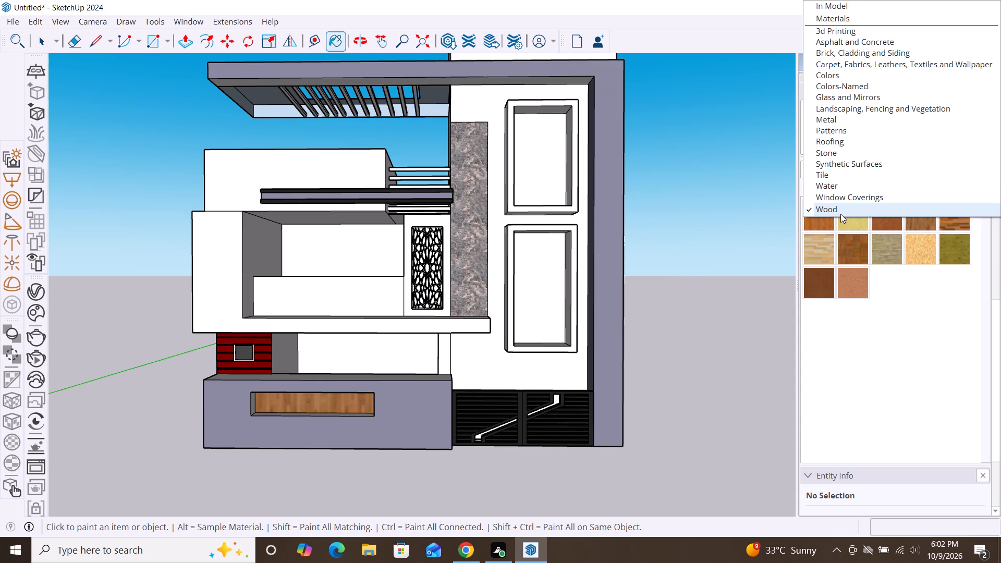
{"action": "left_click", "coordinate": [851, 76]}
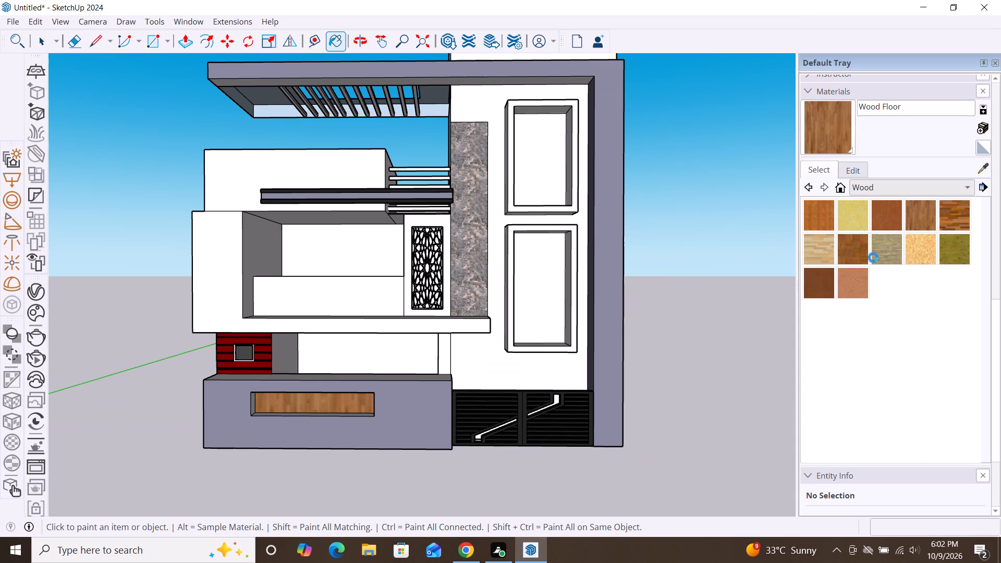
{"action": "scroll", "coordinate": [874, 319], "scroll_direction": "down", "scroll_amount": 3}
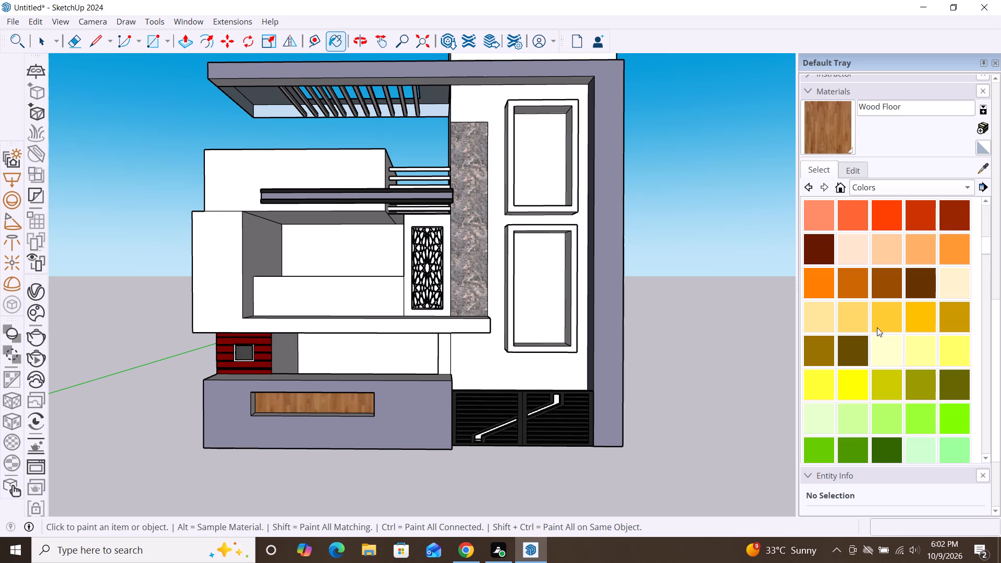
{"action": "scroll", "coordinate": [877, 327], "scroll_direction": "down", "scroll_amount": 2}
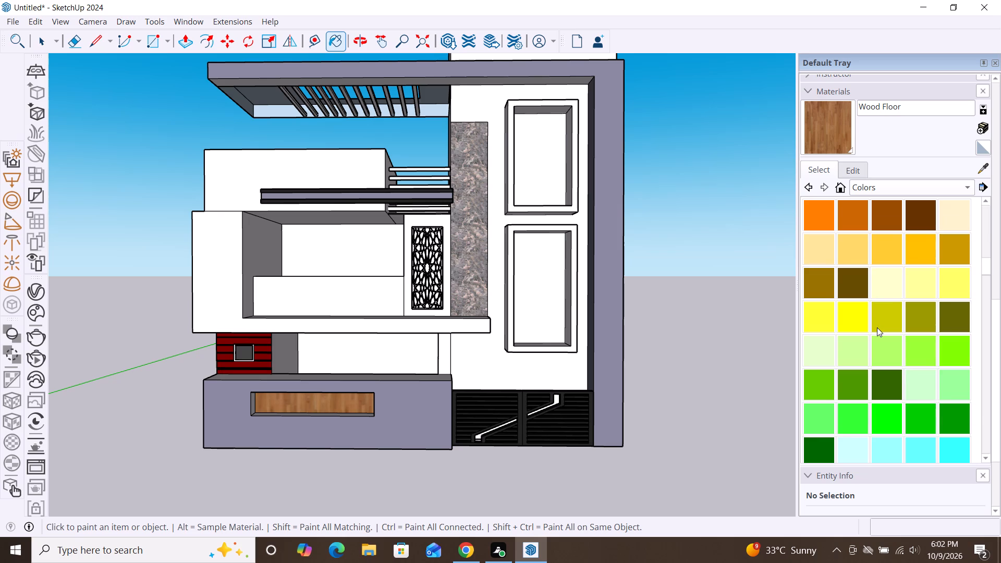
{"action": "scroll", "coordinate": [877, 327], "scroll_direction": "down", "scroll_amount": 7}
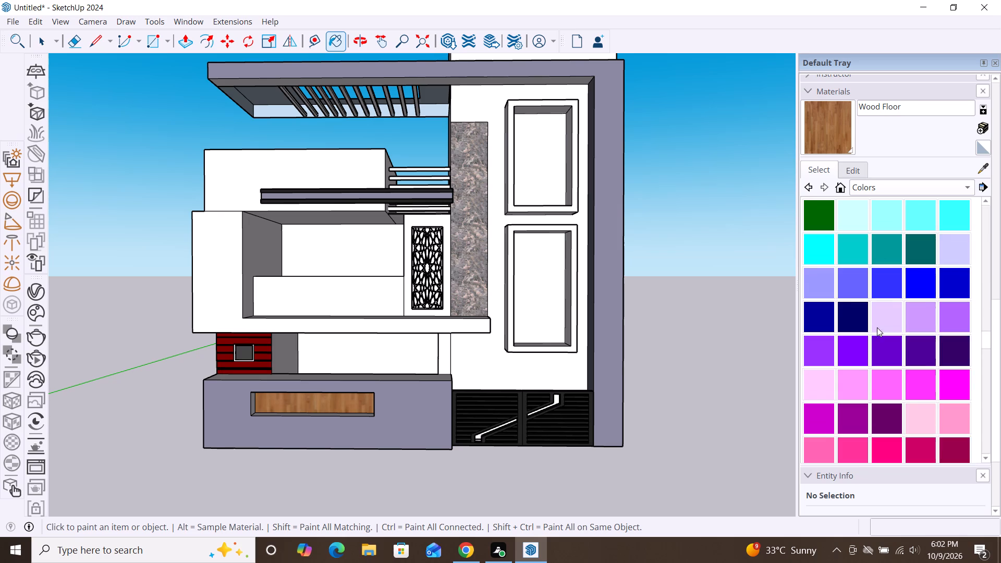
{"action": "scroll", "coordinate": [877, 327], "scroll_direction": "down", "scroll_amount": 7}
{"action": "scroll", "coordinate": [901, 305], "scroll_direction": "up", "scroll_amount": 2}
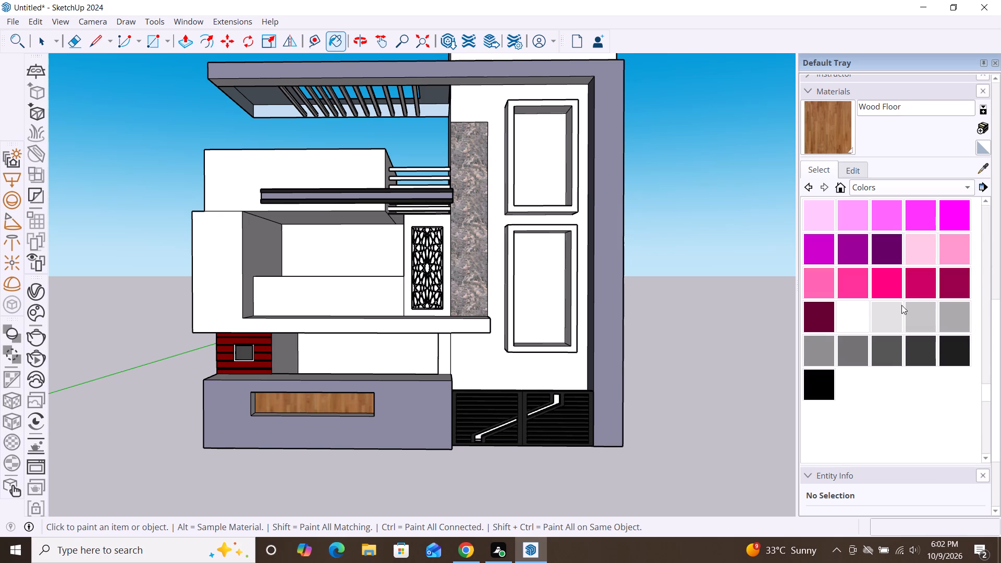
{"action": "left_click", "coordinate": [953, 325]}
{"action": "left_click", "coordinate": [817, 358]}
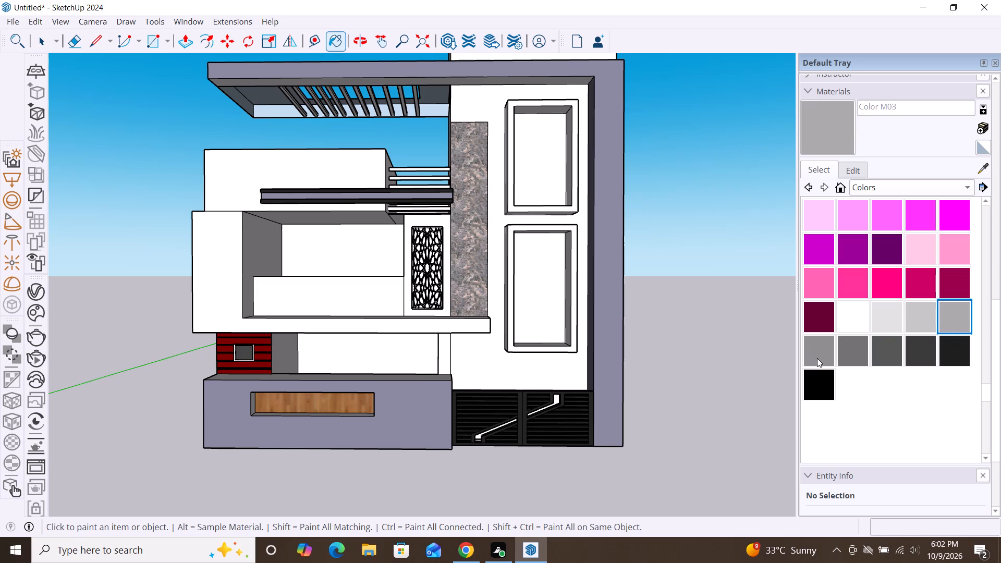
{"action": "left_click", "coordinate": [524, 367]}
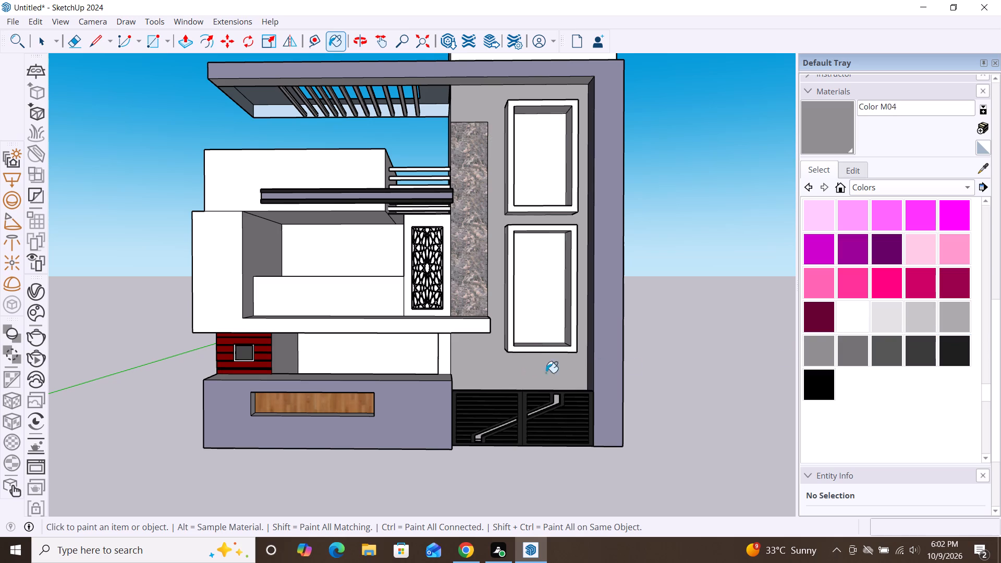
Tint the material Color M04 slightly bluish by setting its RGB blue value to 147.
{"action": "scroll", "coordinate": [663, 350], "scroll_direction": "down", "scroll_amount": 3}
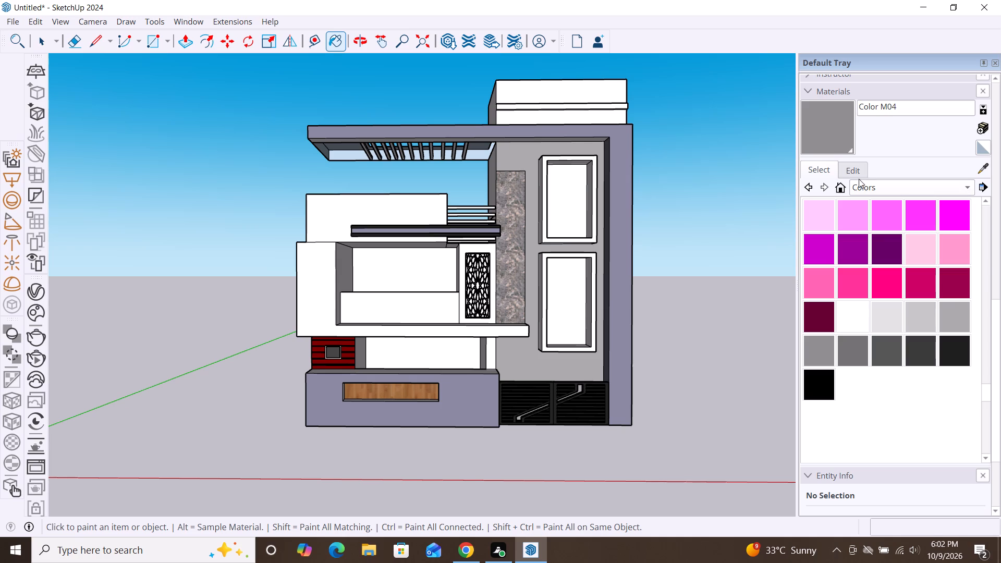
{"action": "left_click", "coordinate": [859, 167]}
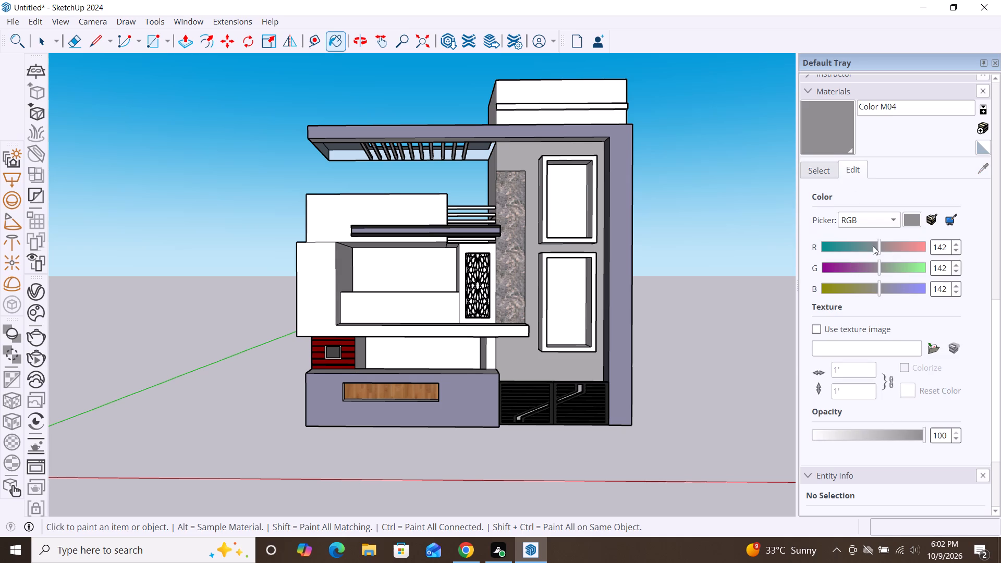
{"action": "left_click", "coordinate": [892, 289]}
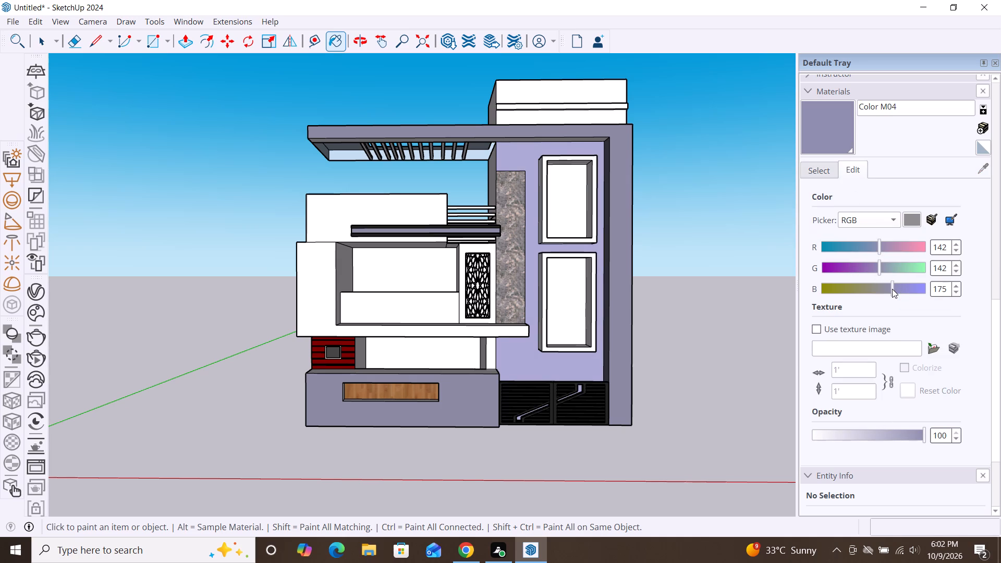
{"action": "left_click", "coordinate": [881, 287]}
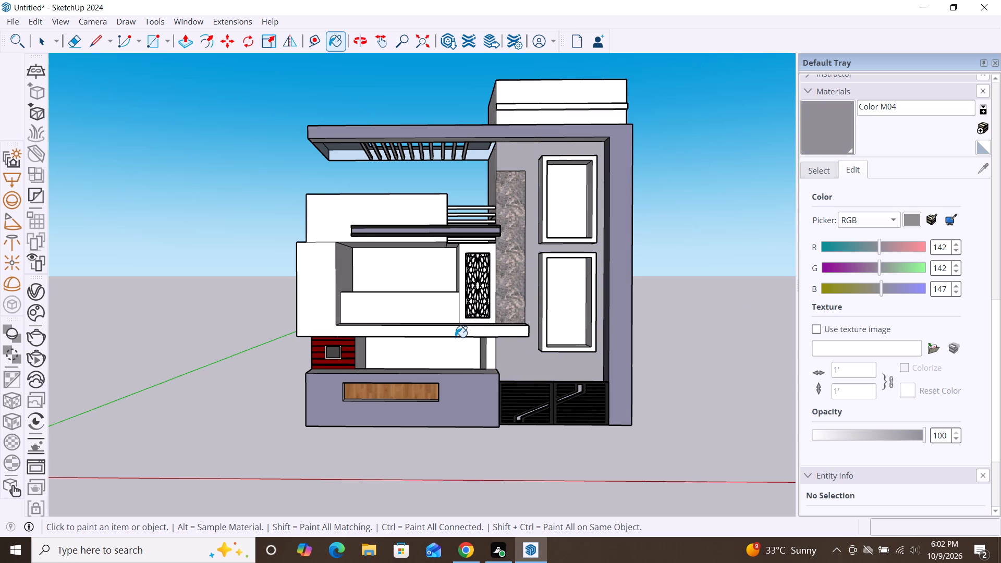
Examine the slatted roof overhang and the upper facade from below and from above.
{"action": "scroll", "coordinate": [455, 337], "scroll_direction": "down", "scroll_amount": 2}
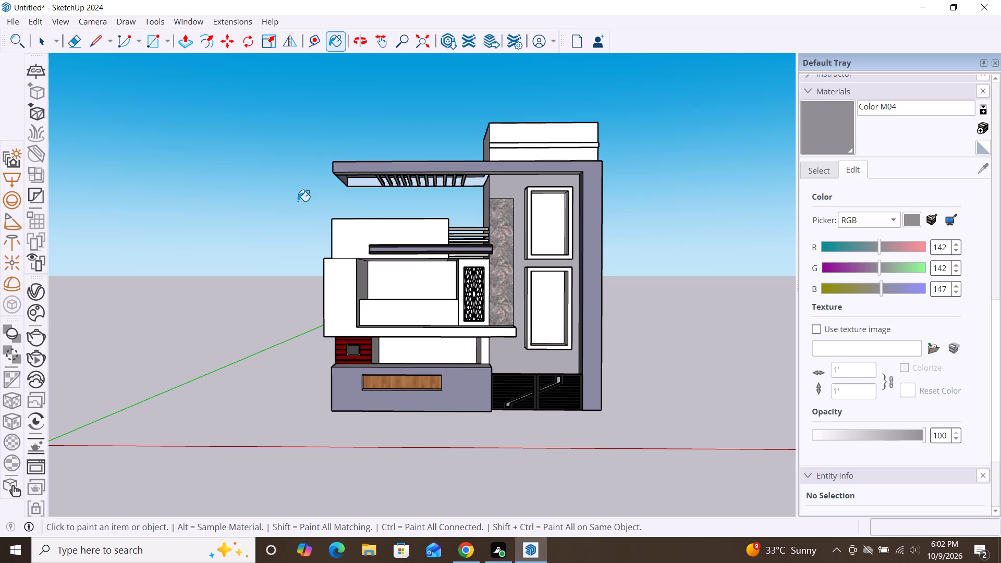
{"action": "middle_click_drag", "start_coordinate": [412, 217], "coordinate": [423, 170]}
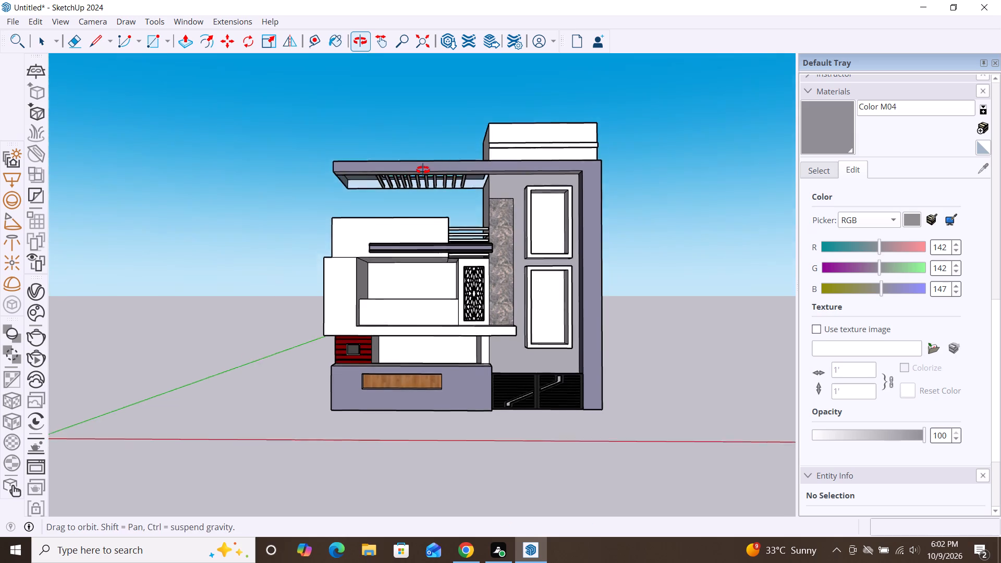
{"action": "middle_click_drag", "start_coordinate": [423, 170], "coordinate": [427, 146]}
{"action": "scroll", "coordinate": [429, 173], "scroll_direction": "up", "scroll_amount": 7}
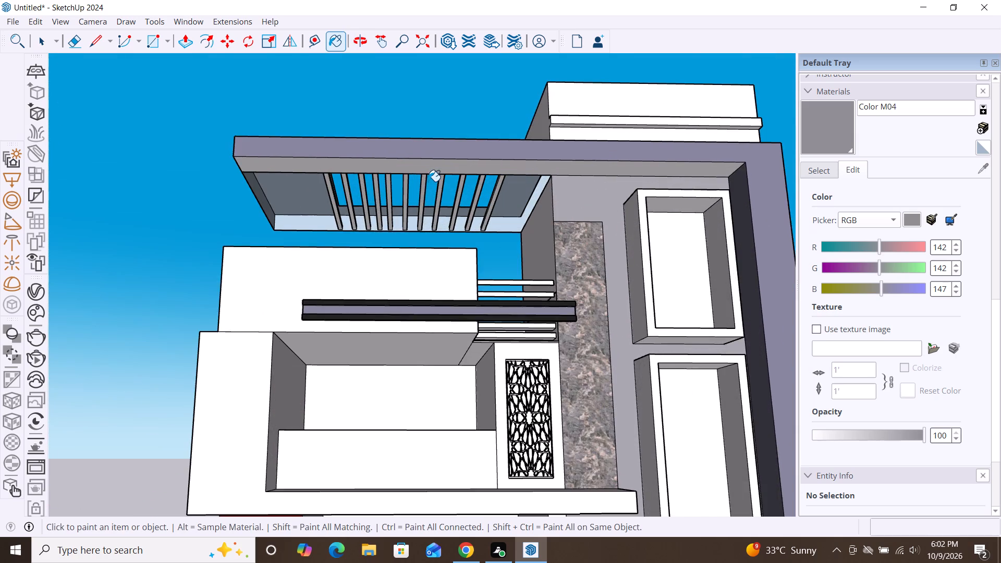
{"action": "scroll", "coordinate": [428, 181], "scroll_direction": "up", "scroll_amount": 3}
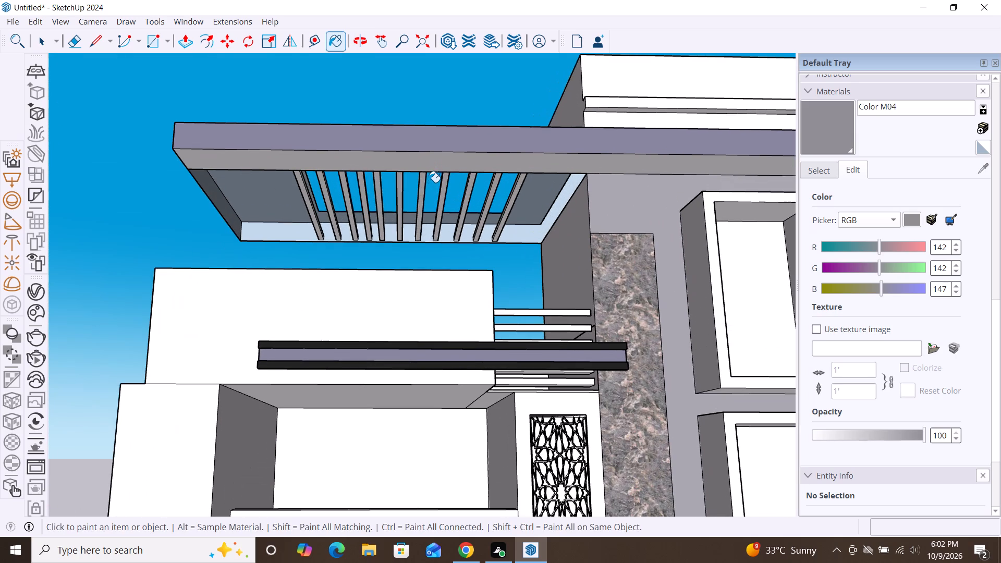
{"action": "key", "text": "p"}
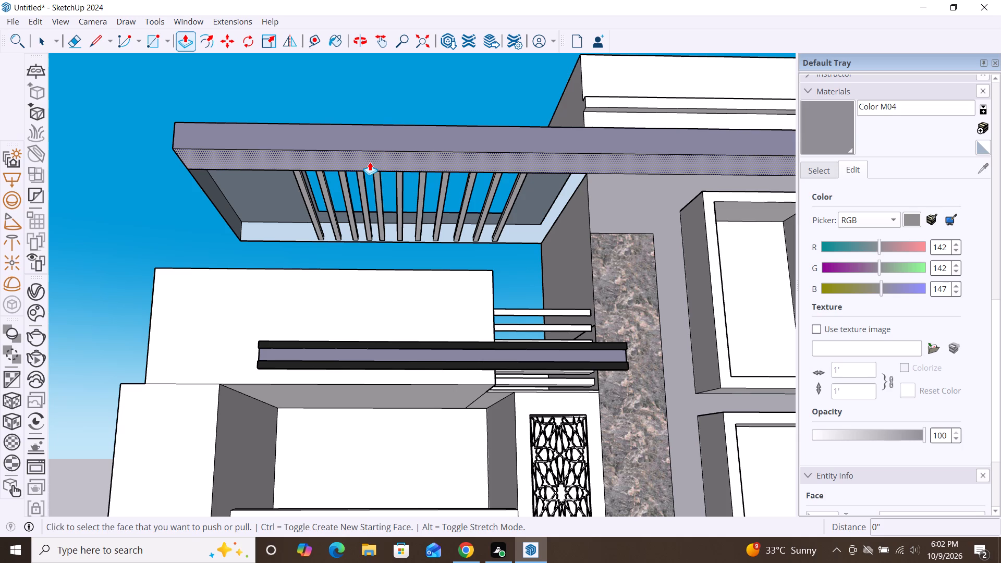
{"action": "scroll", "coordinate": [370, 162], "scroll_direction": "down", "scroll_amount": 2}
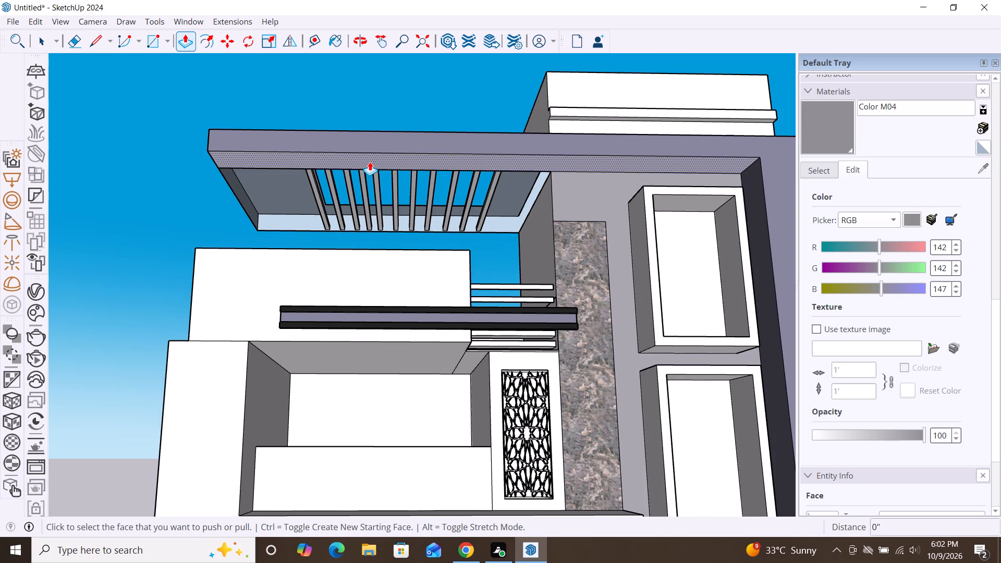
{"action": "key", "text": "space"}
{"action": "scroll", "coordinate": [429, 208], "scroll_direction": "down", "scroll_amount": 3}
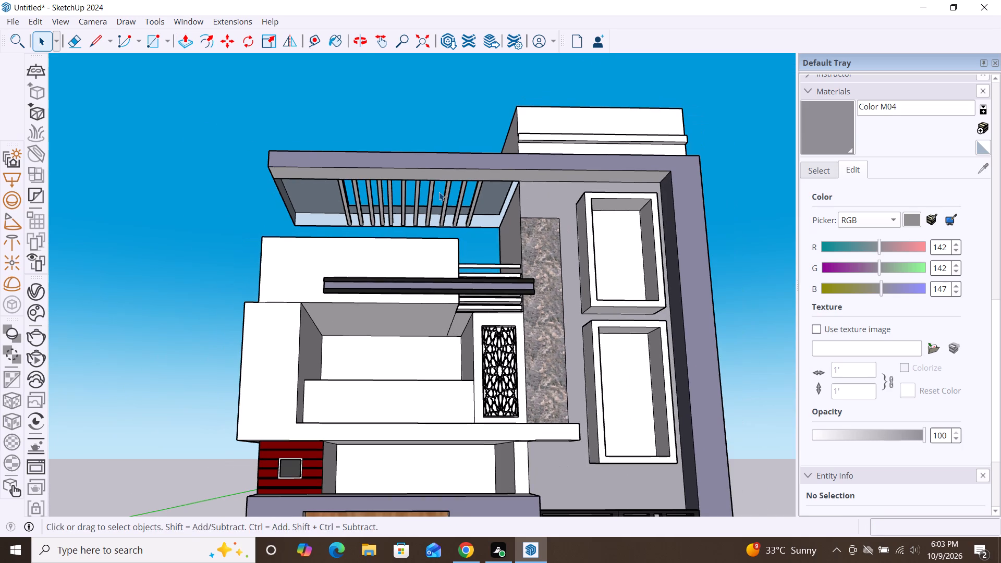
{"action": "middle_click_drag", "start_coordinate": [439, 192], "coordinate": [447, 312]}
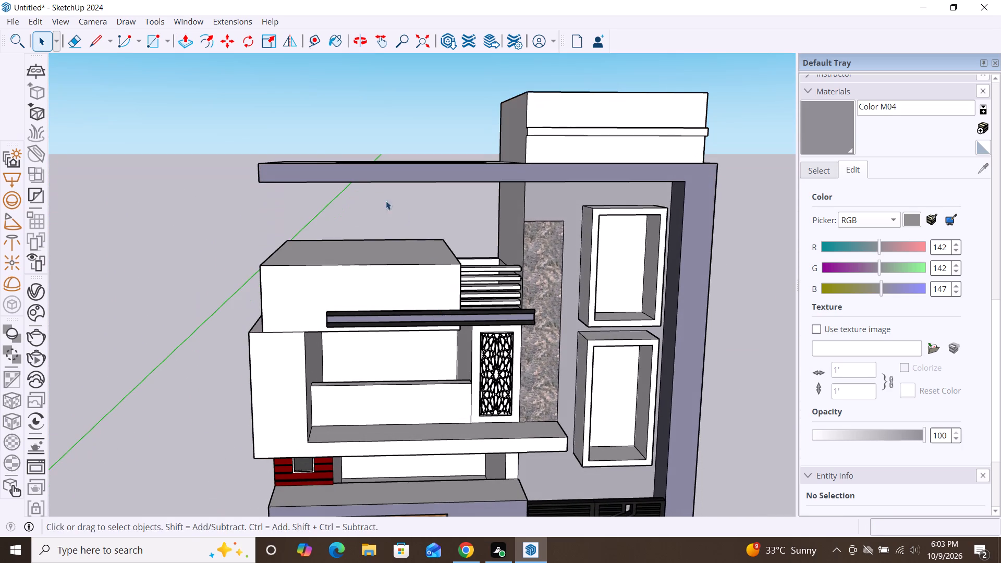
{"action": "scroll", "coordinate": [368, 191], "scroll_direction": "down", "scroll_amount": 3}
{"action": "scroll", "coordinate": [304, 175], "scroll_direction": "down", "scroll_amount": 2}
{"action": "scroll", "coordinate": [553, 150], "scroll_direction": "up", "scroll_amount": 2}
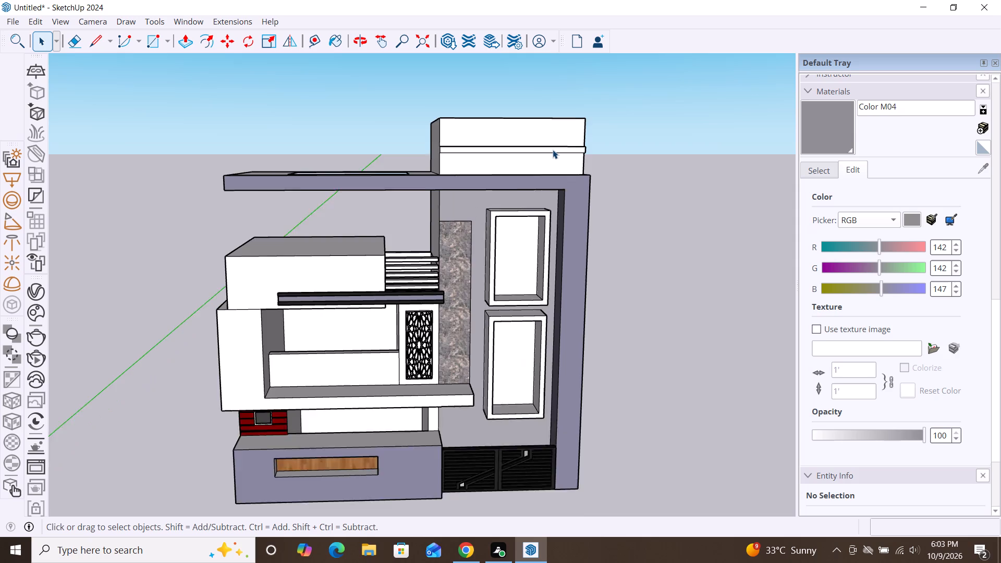
{"action": "scroll", "coordinate": [553, 150], "scroll_direction": "up", "scroll_amount": 2}
{"action": "scroll", "coordinate": [554, 150], "scroll_direction": "down", "scroll_amount": 2}
Paint the front faces of the rooftop block, above and below its horizontal band, with the tinted Color M04.
{"action": "left_click", "coordinate": [846, 123]}
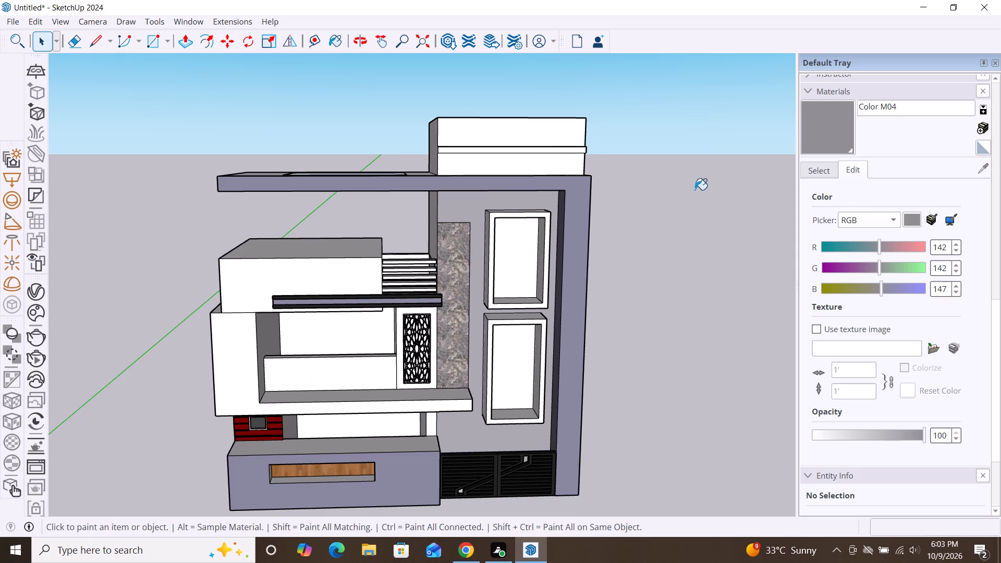
{"action": "left_click", "coordinate": [529, 169]}
{"action": "left_click", "coordinate": [547, 135]}
Paint the horizontal band across the front of the rooftop block with Color M08 from the Colors materials.
{"action": "scroll", "coordinate": [832, 284], "scroll_direction": "down", "scroll_amount": 2}
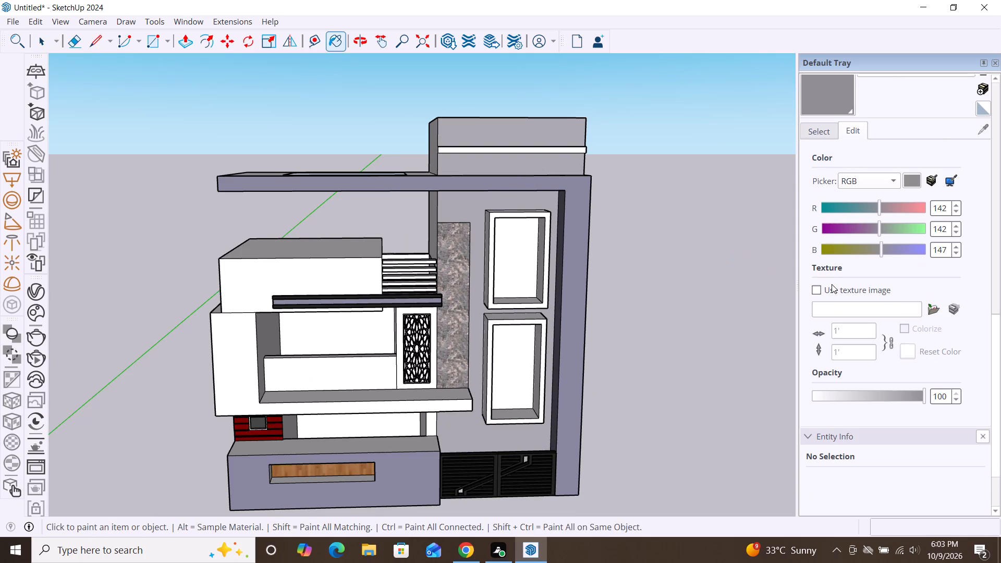
{"action": "scroll", "coordinate": [832, 284], "scroll_direction": "down", "scroll_amount": 2}
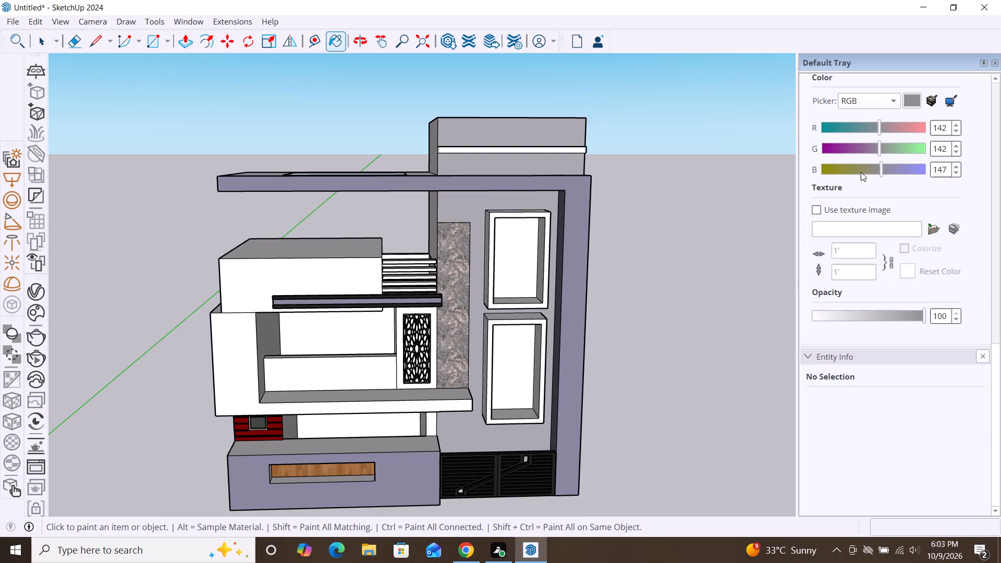
{"action": "scroll", "coordinate": [858, 189], "scroll_direction": "up", "scroll_amount": 7}
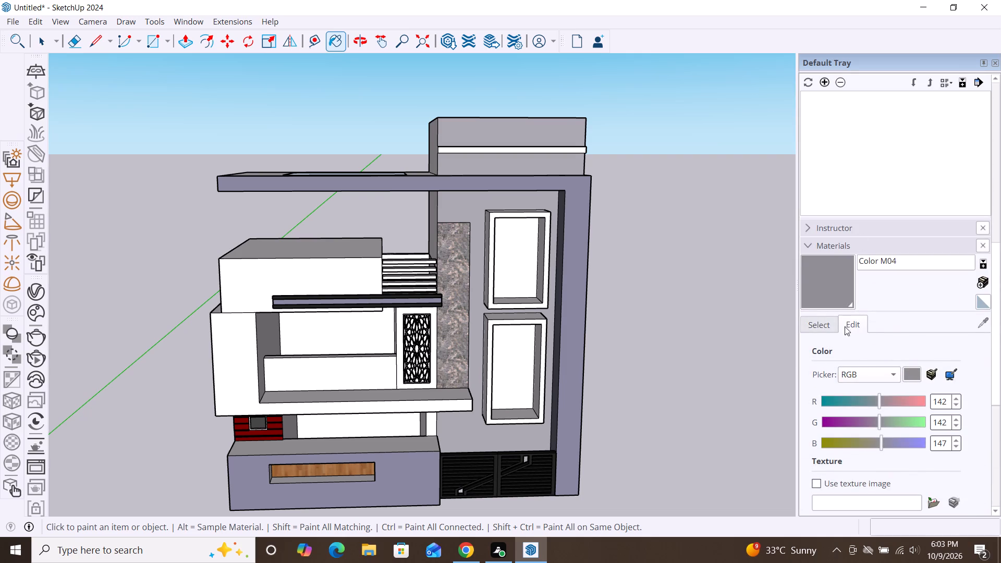
{"action": "left_click", "coordinate": [829, 323]}
{"action": "scroll", "coordinate": [856, 160], "scroll_direction": "down", "scroll_amount": 2}
{"action": "scroll", "coordinate": [870, 251], "scroll_direction": "down", "scroll_amount": 4}
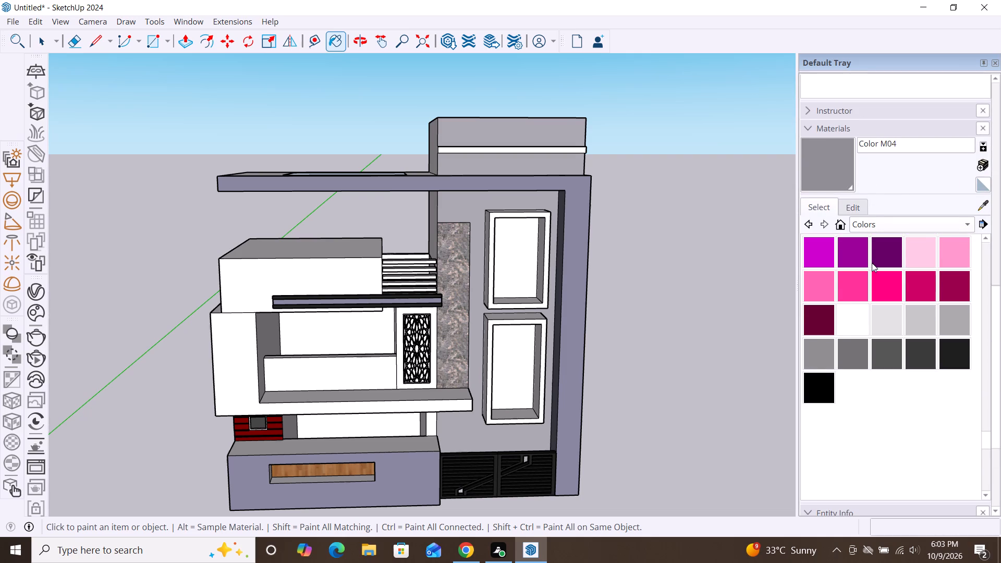
{"action": "scroll", "coordinate": [873, 264], "scroll_direction": "down", "scroll_amount": 1}
{"action": "left_click", "coordinate": [956, 328]}
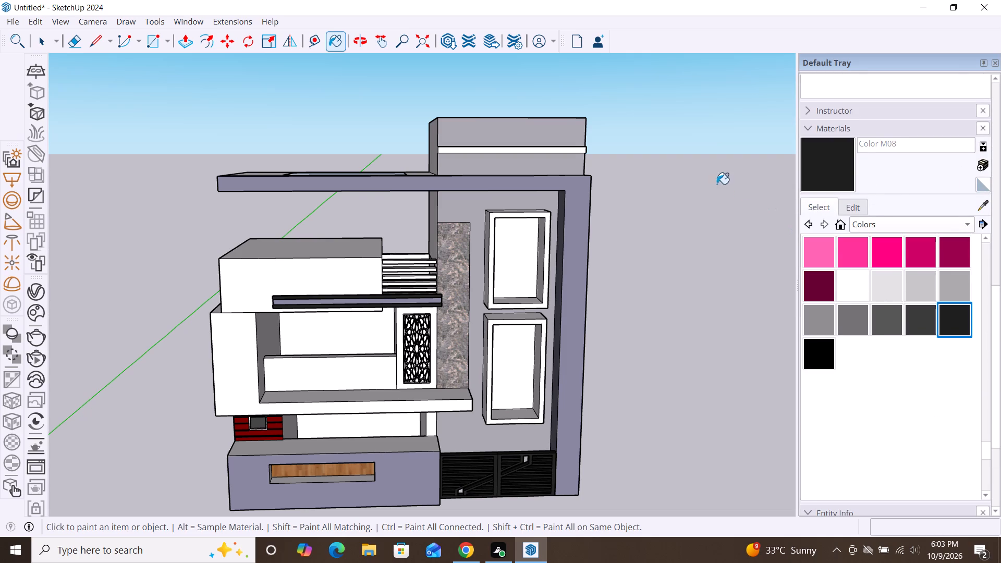
{"action": "double_click", "coordinate": [567, 149]}
{"action": "scroll", "coordinate": [616, 125], "scroll_direction": "down", "scroll_amount": 3}
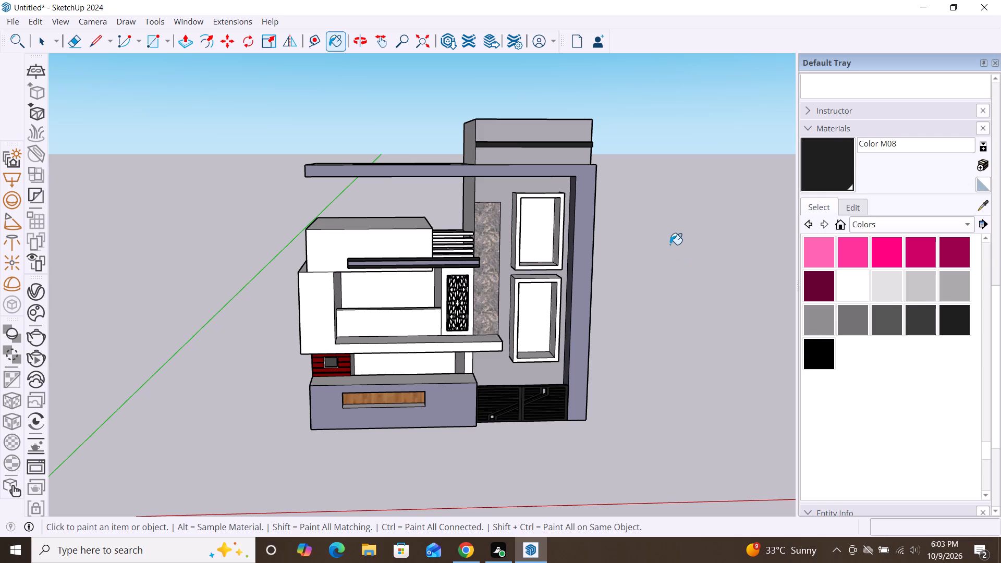
{"action": "key", "text": "space"}
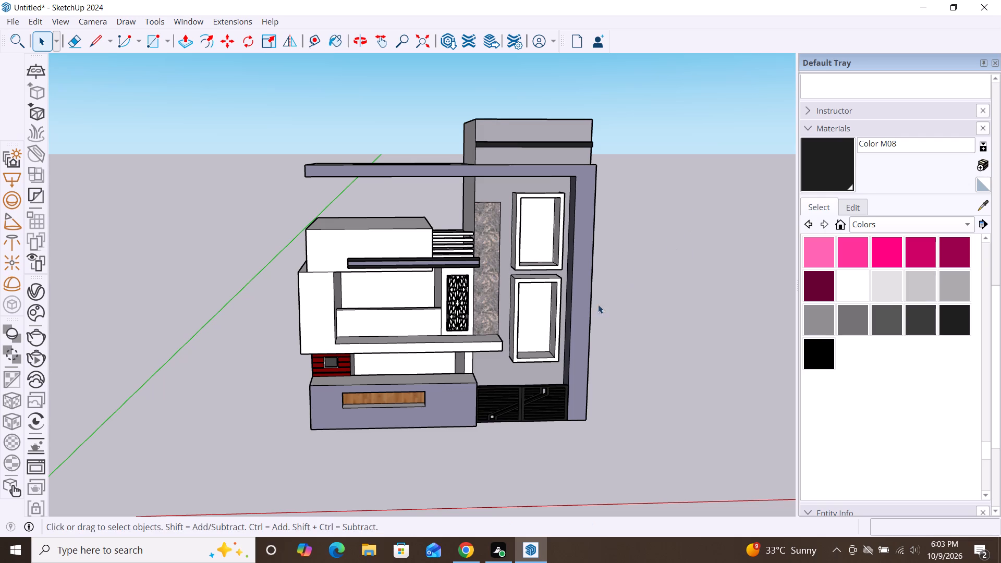
{"action": "middle_click_drag", "start_coordinate": [533, 323], "coordinate": [528, 255]}
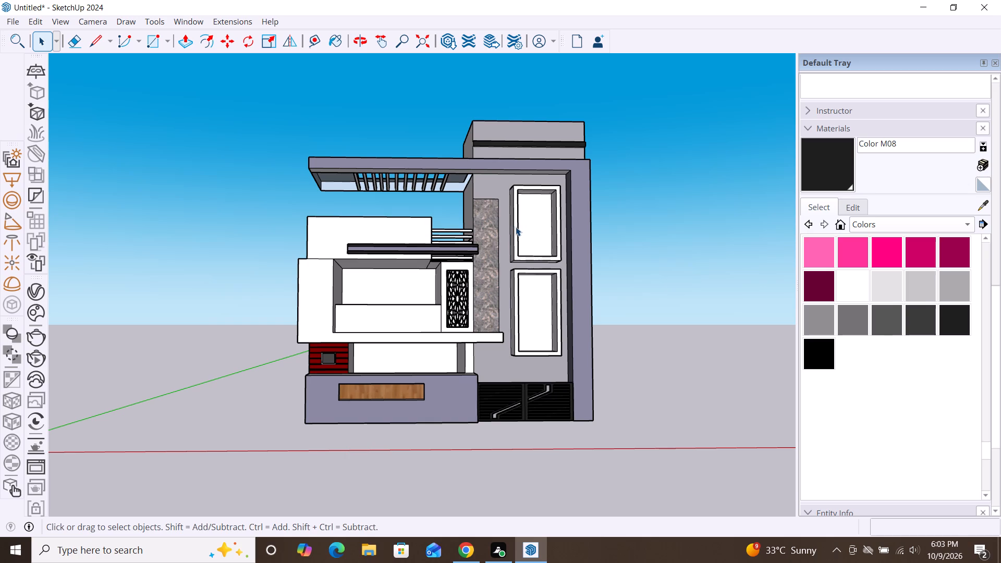
Paint the panes of both tall framed windows with Translucent Glass Blue from the Glass and Mirrors materials.
{"action": "middle_click_drag", "start_coordinate": [516, 227], "coordinate": [510, 251]}
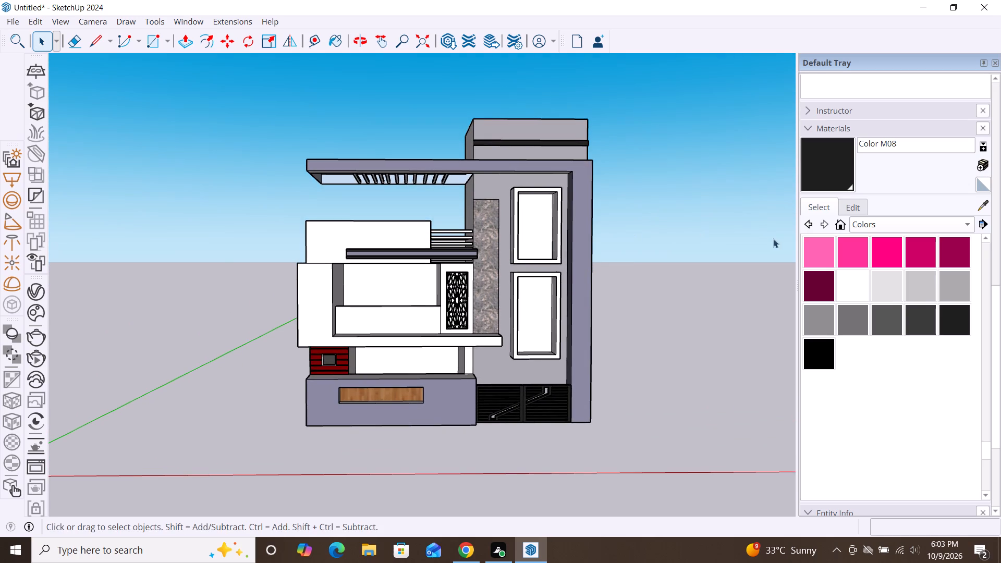
{"action": "left_click", "coordinate": [968, 224]}
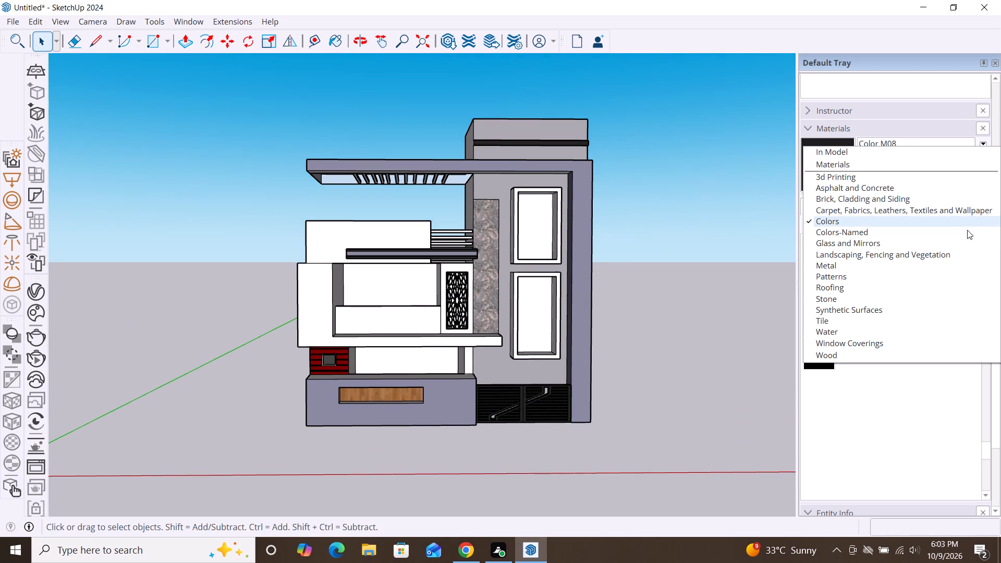
{"action": "left_click", "coordinate": [919, 244]}
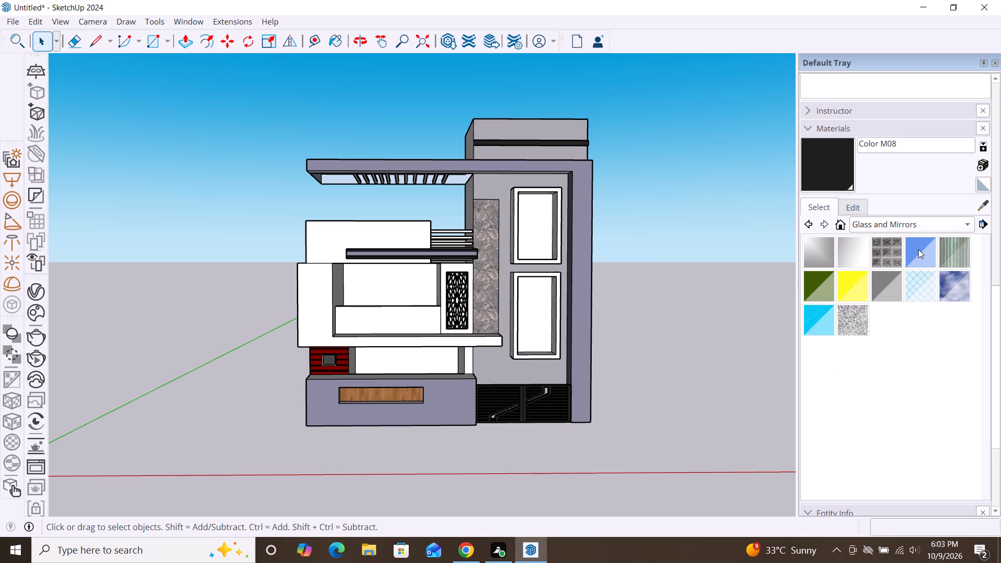
{"action": "left_click", "coordinate": [918, 258]}
{"action": "left_click", "coordinate": [538, 220]}
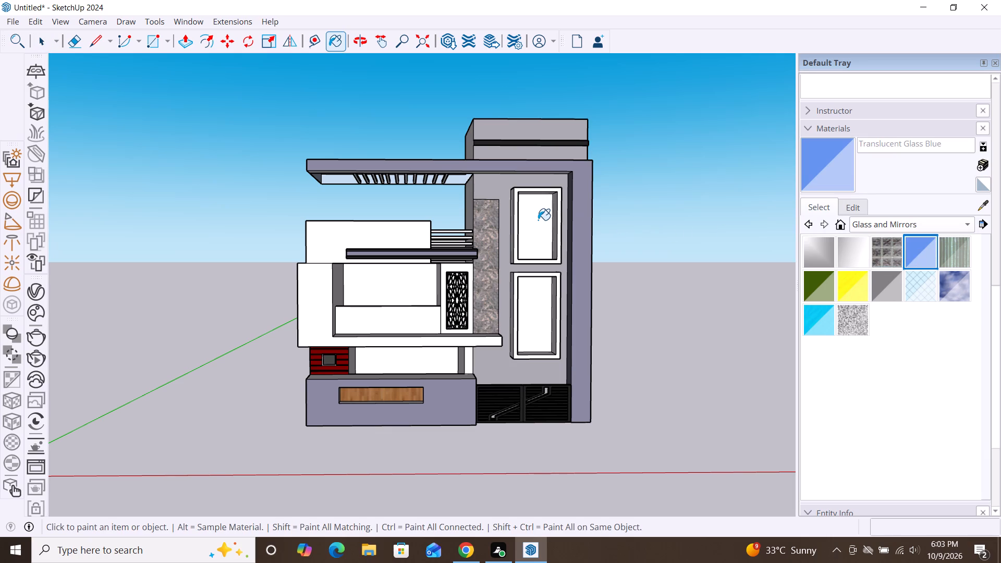
{"action": "left_click", "coordinate": [539, 331]}
Set the opacity of Translucent Glass Blue to 27.
{"action": "left_click", "coordinate": [858, 206]}
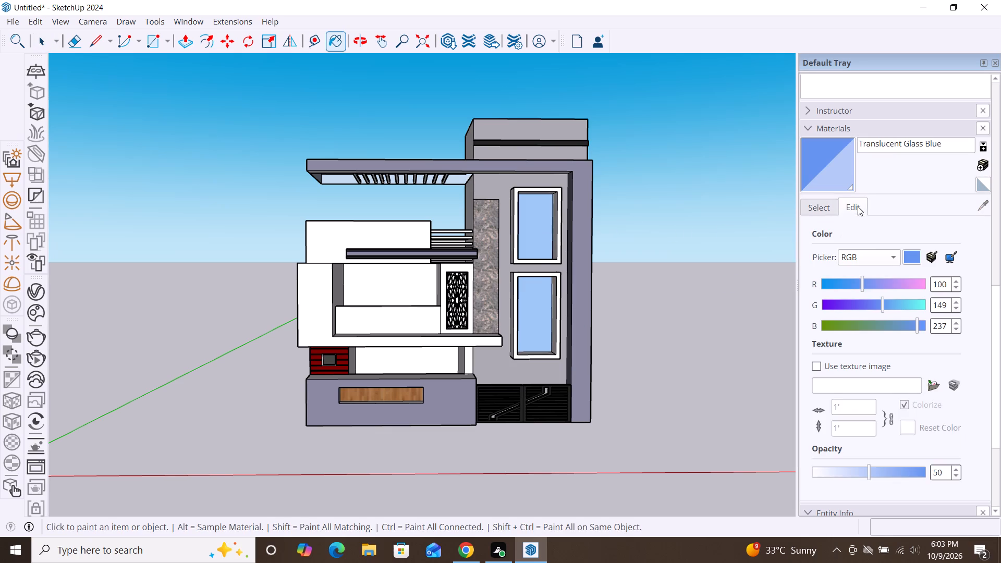
{"action": "left_click", "coordinate": [855, 473]}
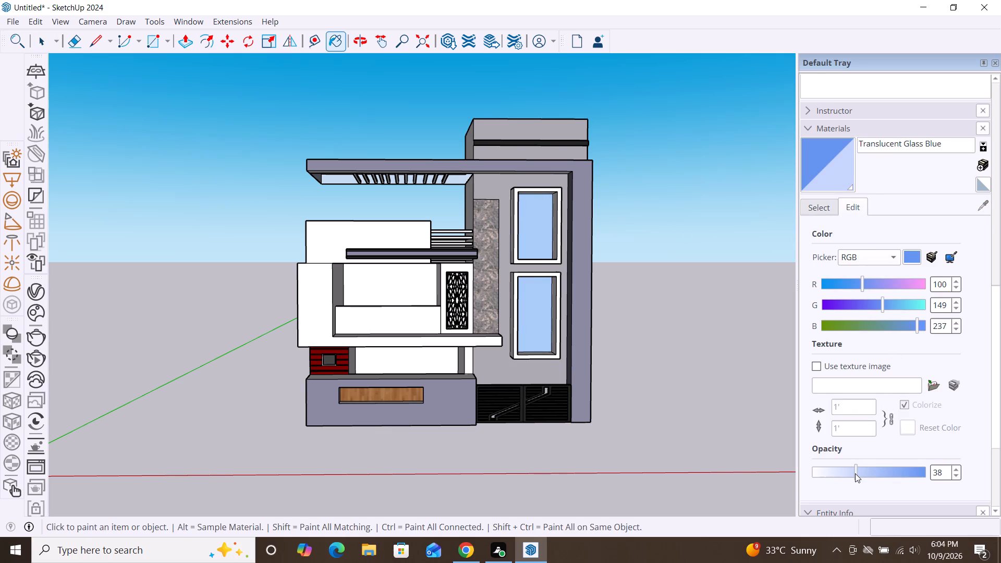
{"action": "left_click", "coordinate": [843, 472]}
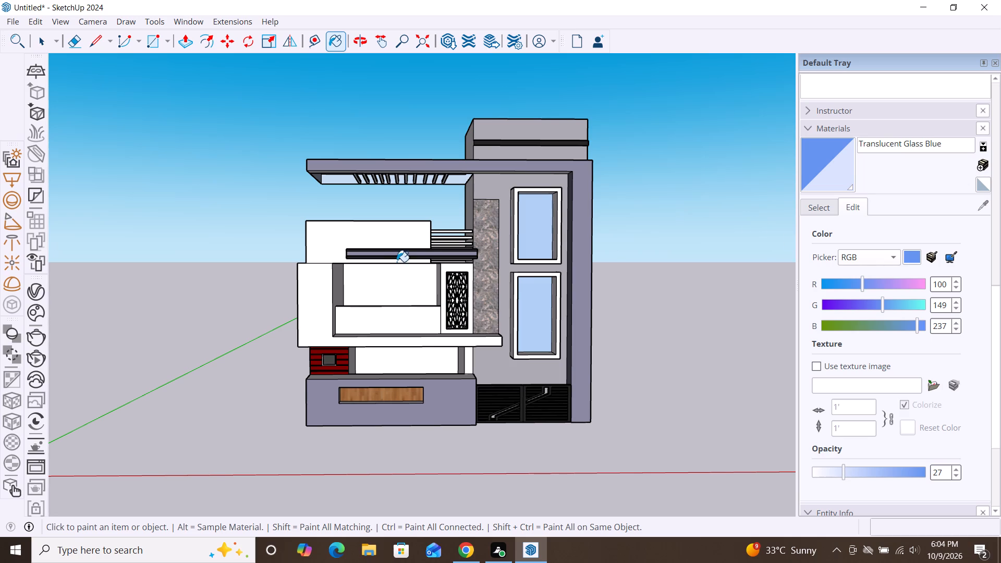
Paint the front balcony railing panel with Translucent Glass Blue.
{"action": "scroll", "coordinate": [385, 238], "scroll_direction": "down", "scroll_amount": 2}
{"action": "scroll", "coordinate": [436, 324], "scroll_direction": "up", "scroll_amount": 3}
{"action": "scroll", "coordinate": [449, 326], "scroll_direction": "down", "scroll_amount": 2}
{"action": "scroll", "coordinate": [648, 331], "scroll_direction": "down", "scroll_amount": 1}
{"action": "left_click", "coordinate": [416, 307]}
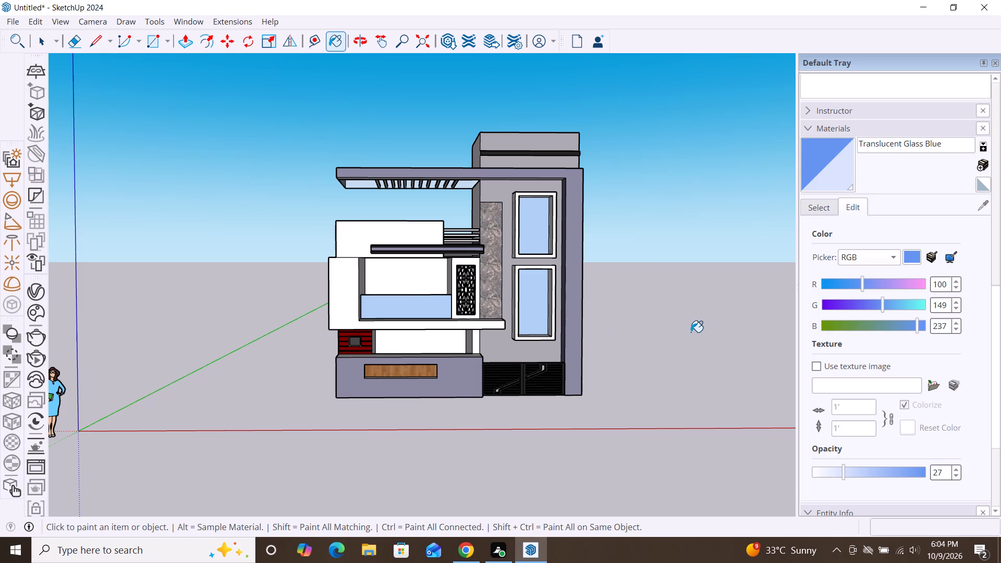
Examine the facade's glass panes, balcony and gate area from the front and from below.
{"action": "scroll", "coordinate": [407, 277], "scroll_direction": "up", "scroll_amount": 4}
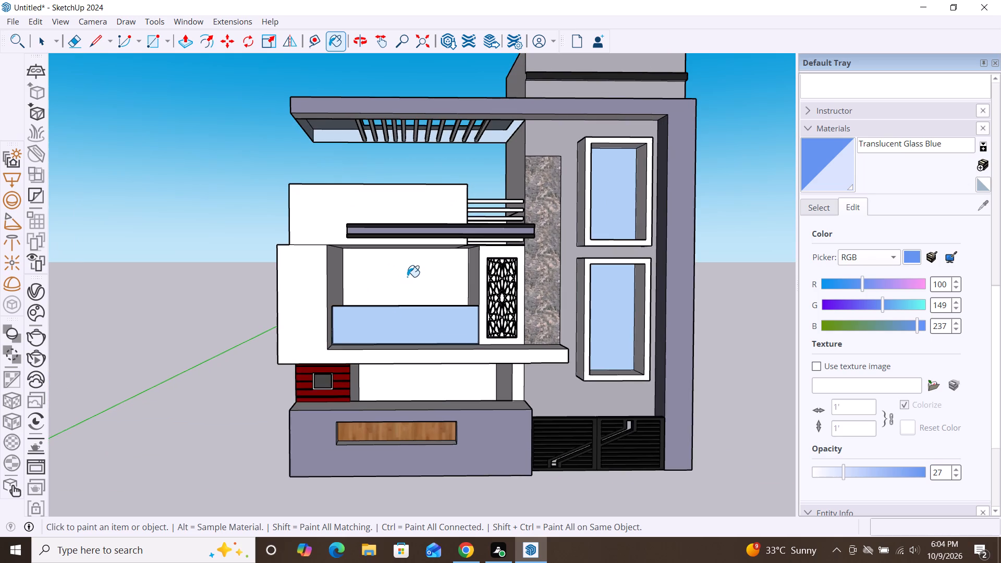
{"action": "scroll", "coordinate": [407, 277], "scroll_direction": "down", "scroll_amount": 1}
{"action": "scroll", "coordinate": [518, 220], "scroll_direction": "down", "scroll_amount": 4}
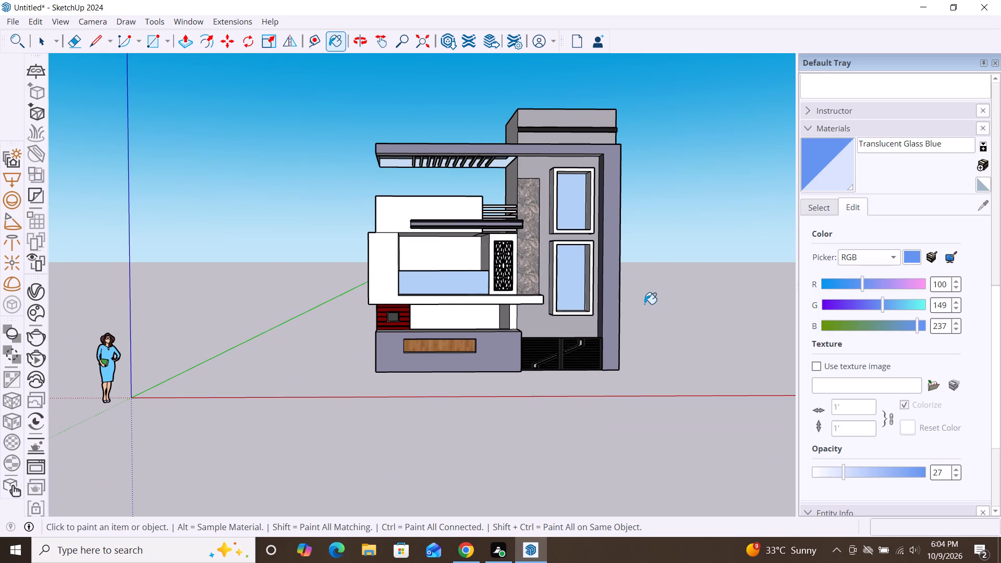
{"action": "key", "text": "space"}
{"action": "middle_click_drag", "start_coordinate": [504, 304], "coordinate": [508, 253]}
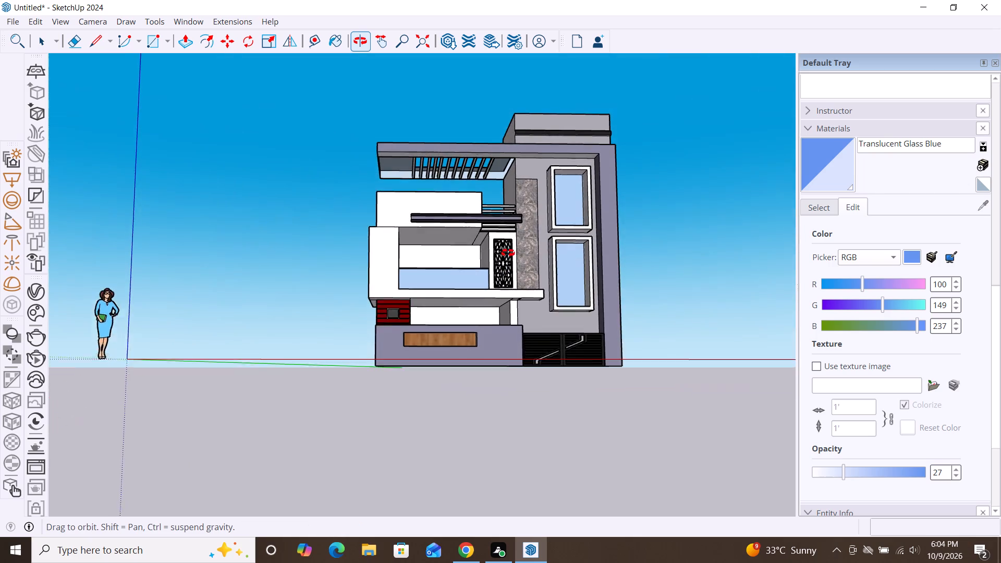
{"action": "middle_click_drag", "start_coordinate": [508, 253], "coordinate": [504, 268]}
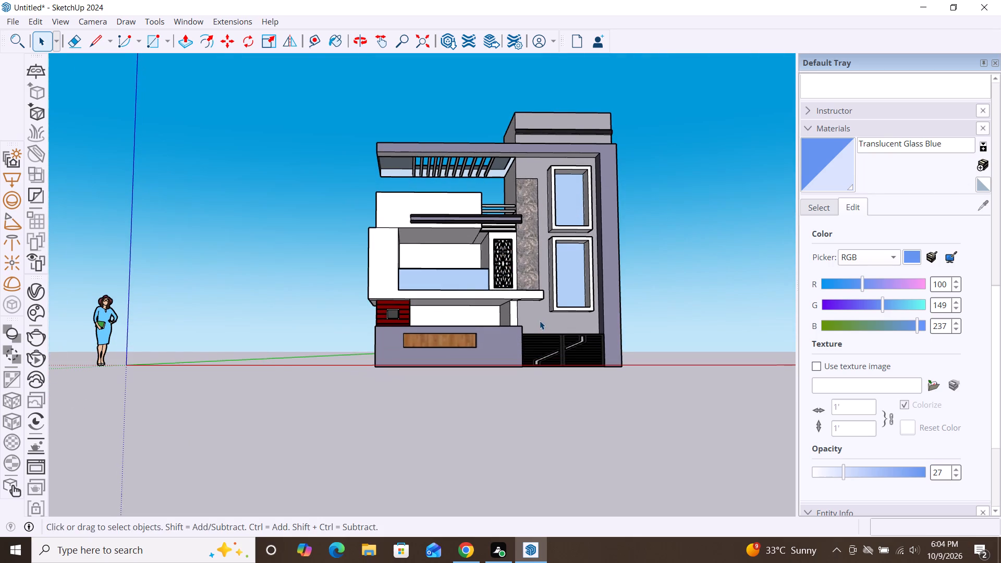
{"action": "scroll", "coordinate": [540, 321], "scroll_direction": "up", "scroll_amount": 5}
{"action": "left_click", "coordinate": [540, 321]}
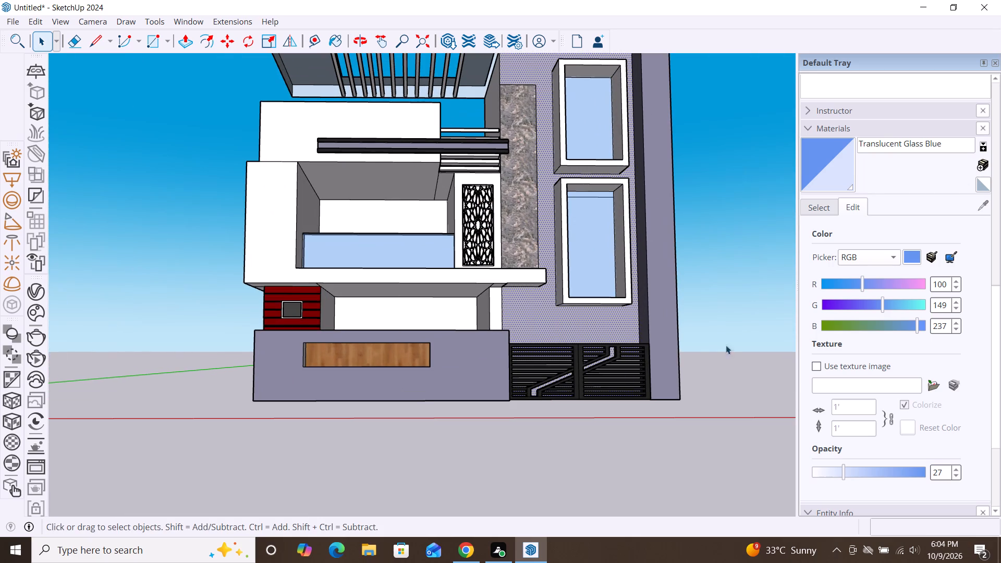
{"action": "left_click", "coordinate": [730, 345]}
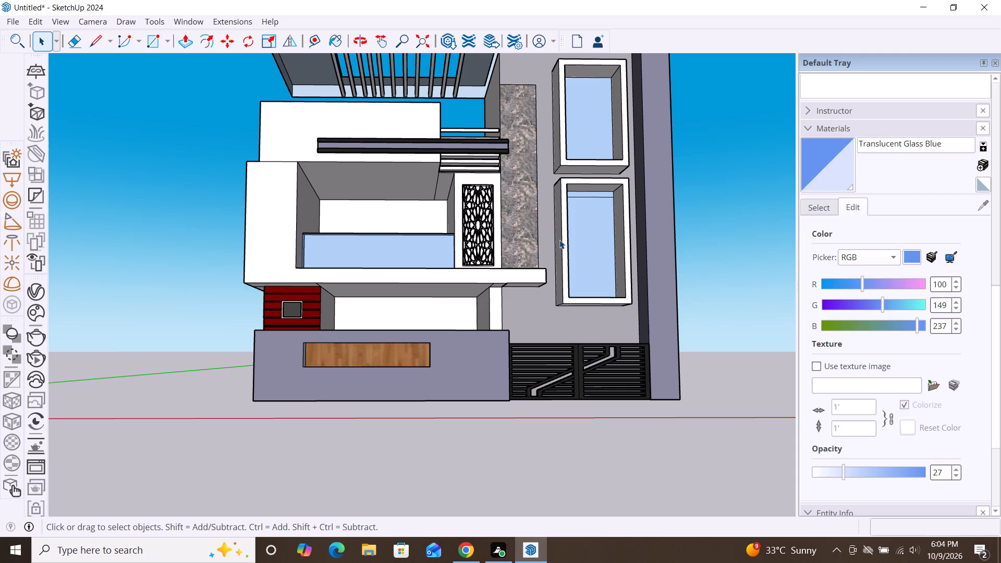
{"action": "scroll", "coordinate": [596, 189], "scroll_direction": "down", "scroll_amount": 2}
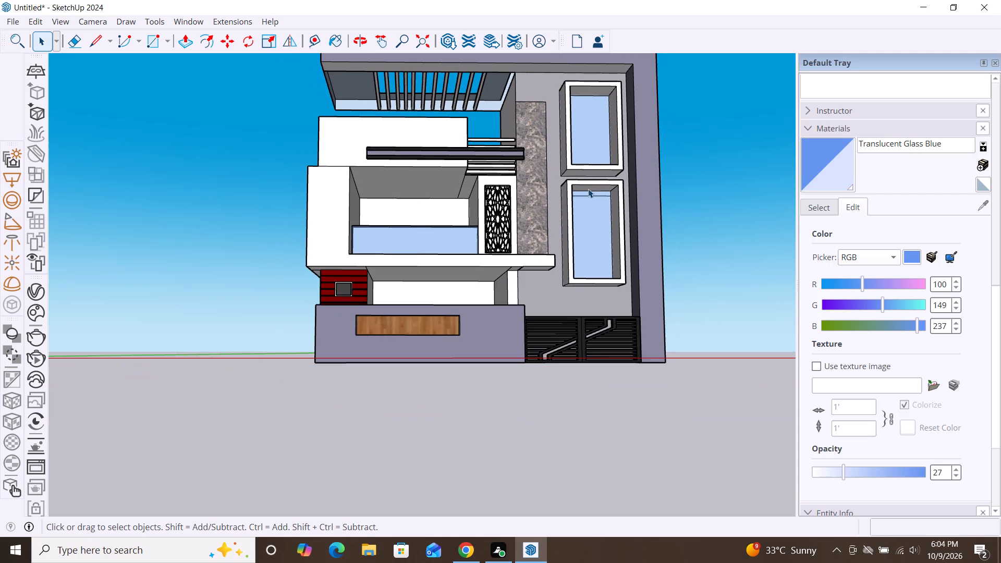
{"action": "middle_click_drag", "start_coordinate": [588, 189], "coordinate": [581, 218]}
{"action": "scroll", "coordinate": [582, 217], "scroll_direction": "up", "scroll_amount": 2}
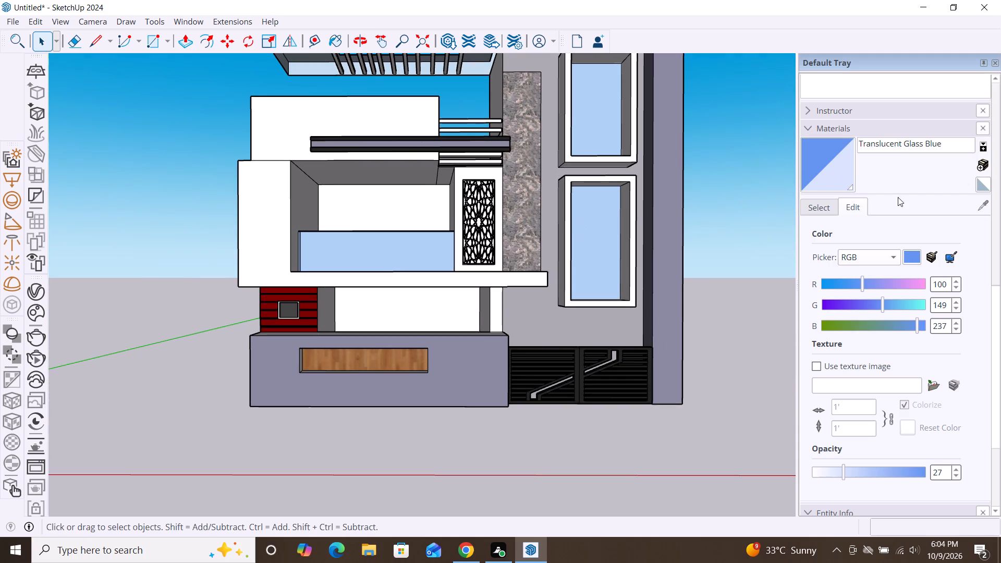
Paint the recessed ground-floor back wall beneath the balcony with 0014_DarkSalmon from the Colors-Named materials.
{"action": "left_click", "coordinate": [831, 205]}
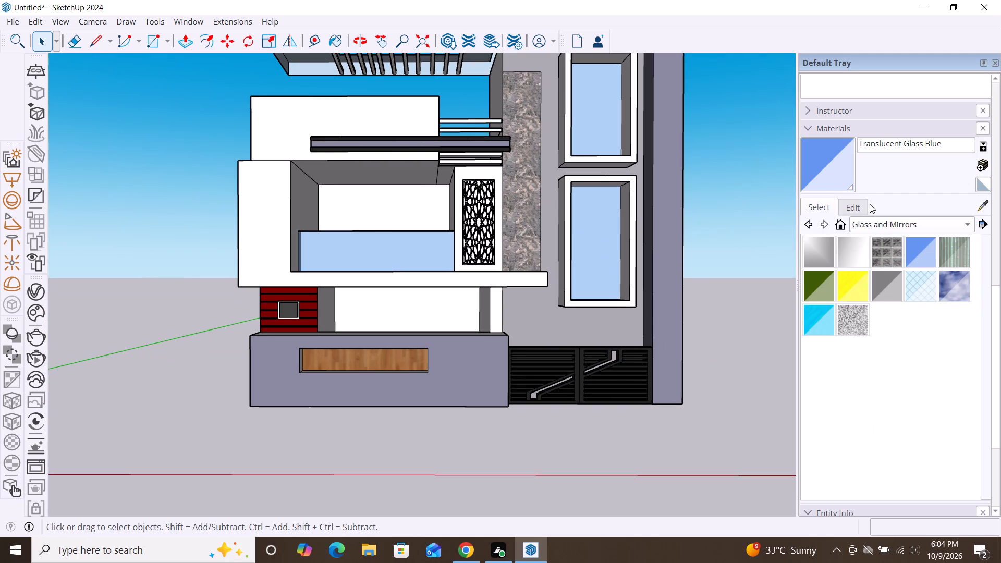
{"action": "left_click", "coordinate": [966, 224]}
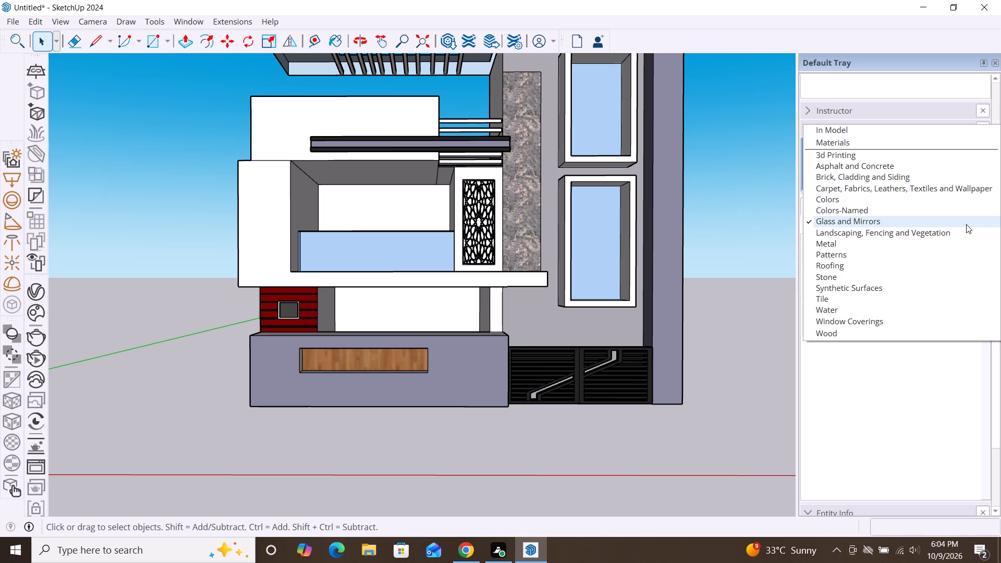
{"action": "left_click", "coordinate": [864, 209]}
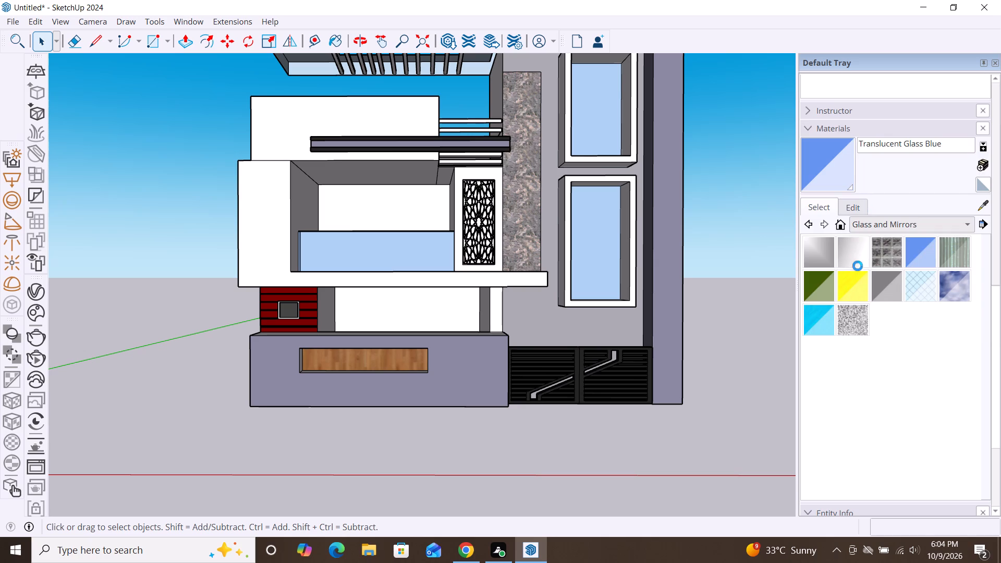
{"action": "scroll", "coordinate": [860, 334], "scroll_direction": "down", "scroll_amount": 1}
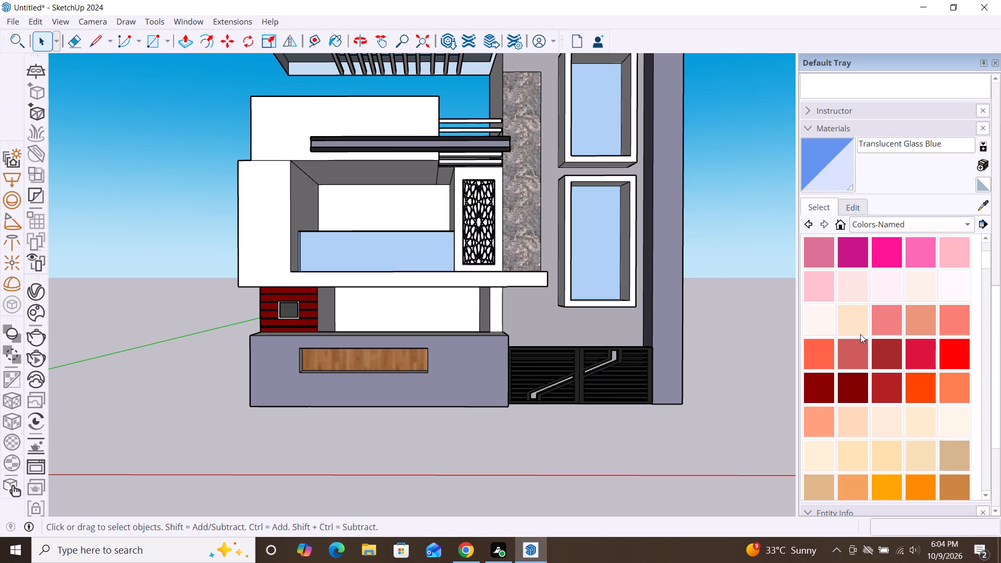
{"action": "scroll", "coordinate": [860, 334], "scroll_direction": "down", "scroll_amount": 1}
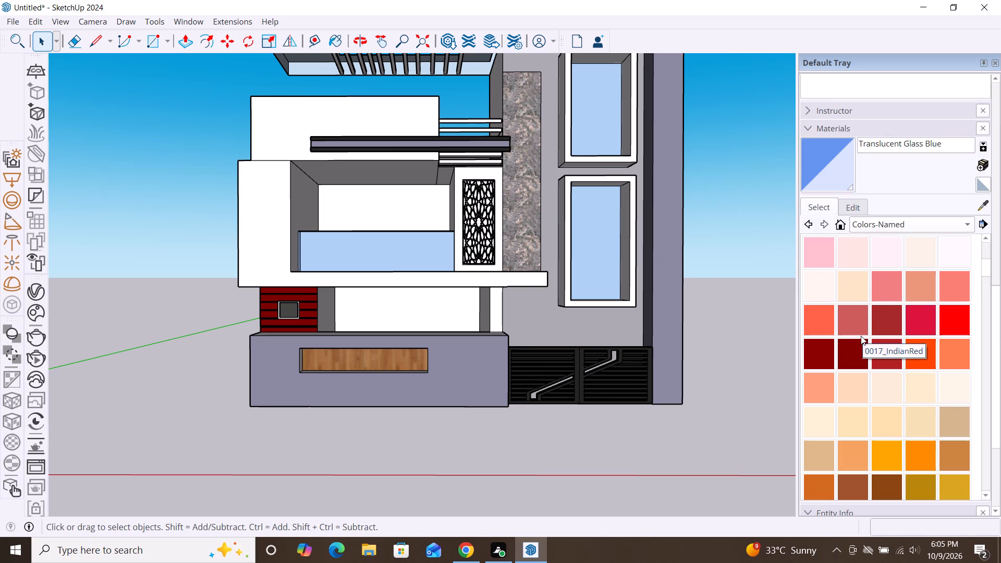
{"action": "scroll", "coordinate": [955, 335], "scroll_direction": "up", "scroll_amount": 1}
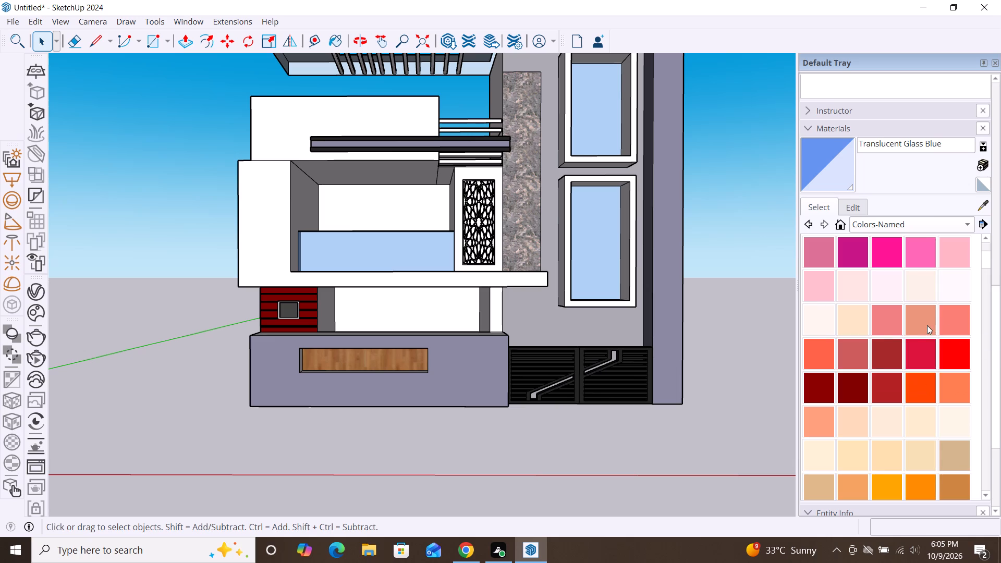
{"action": "left_click", "coordinate": [927, 325]}
{"action": "left_click", "coordinate": [418, 312]}
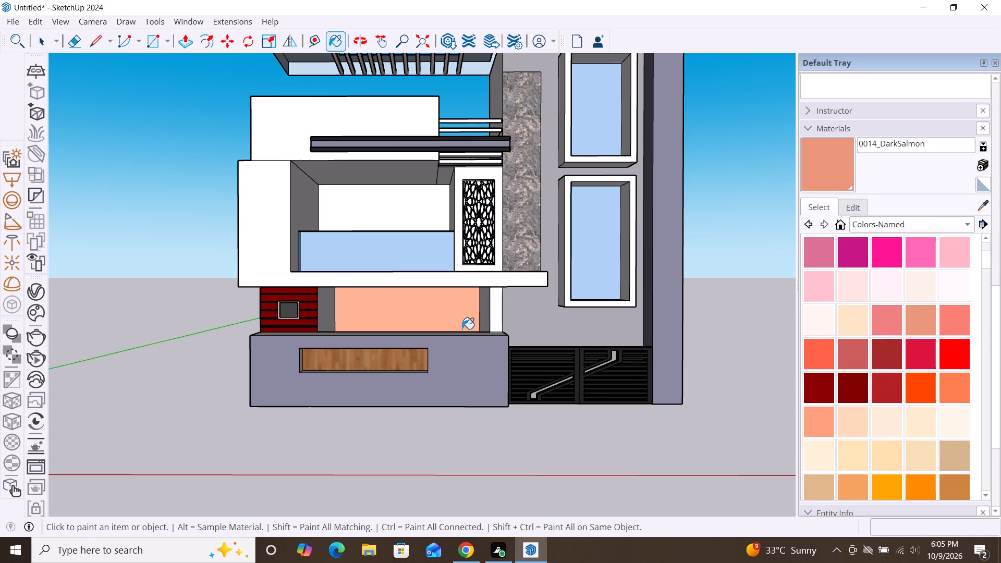
Set the opacity of 0014_DarkSalmon to 48.
{"action": "left_click", "coordinate": [851, 202]}
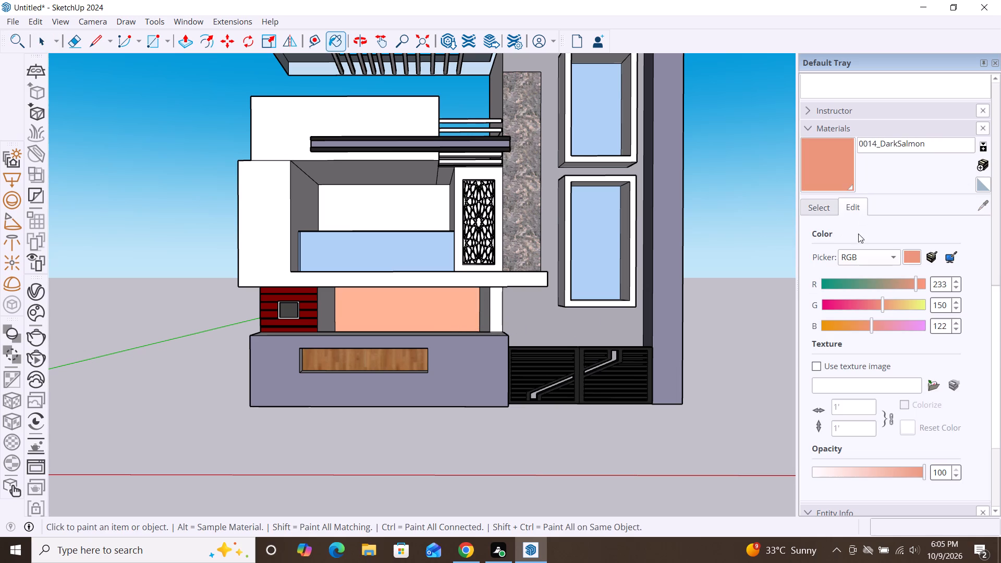
{"action": "left_click", "coordinate": [888, 472]}
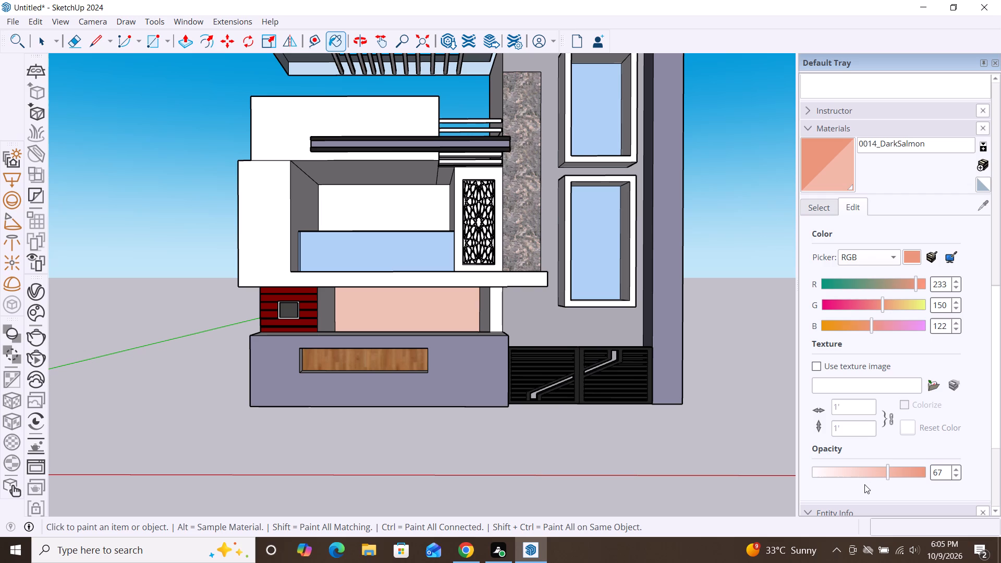
{"action": "double_click", "coordinate": [866, 471]}
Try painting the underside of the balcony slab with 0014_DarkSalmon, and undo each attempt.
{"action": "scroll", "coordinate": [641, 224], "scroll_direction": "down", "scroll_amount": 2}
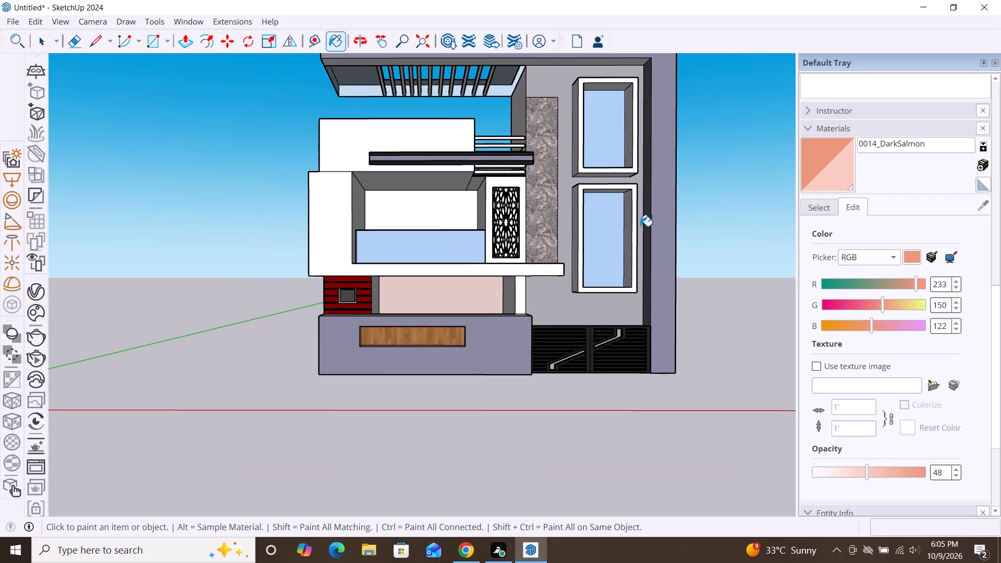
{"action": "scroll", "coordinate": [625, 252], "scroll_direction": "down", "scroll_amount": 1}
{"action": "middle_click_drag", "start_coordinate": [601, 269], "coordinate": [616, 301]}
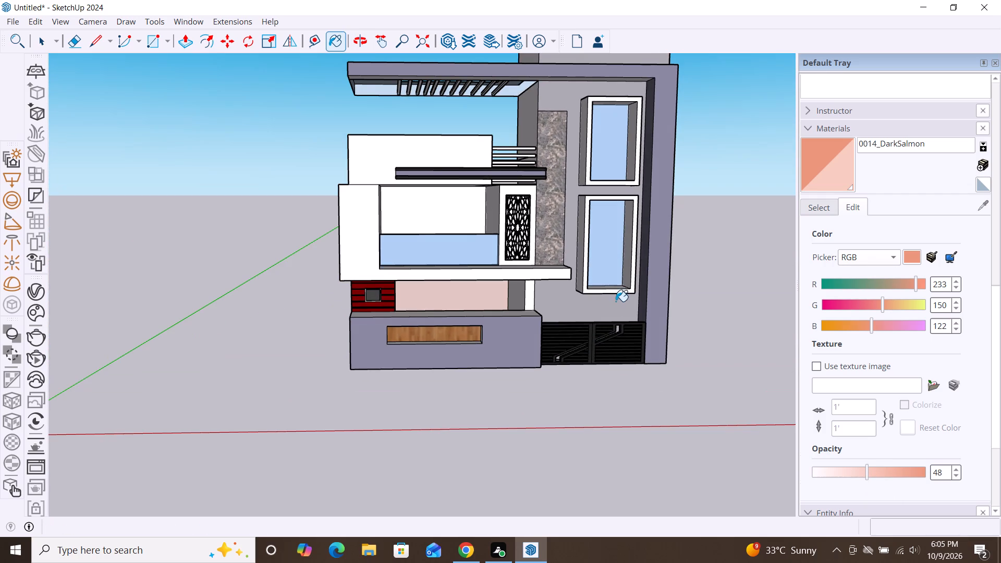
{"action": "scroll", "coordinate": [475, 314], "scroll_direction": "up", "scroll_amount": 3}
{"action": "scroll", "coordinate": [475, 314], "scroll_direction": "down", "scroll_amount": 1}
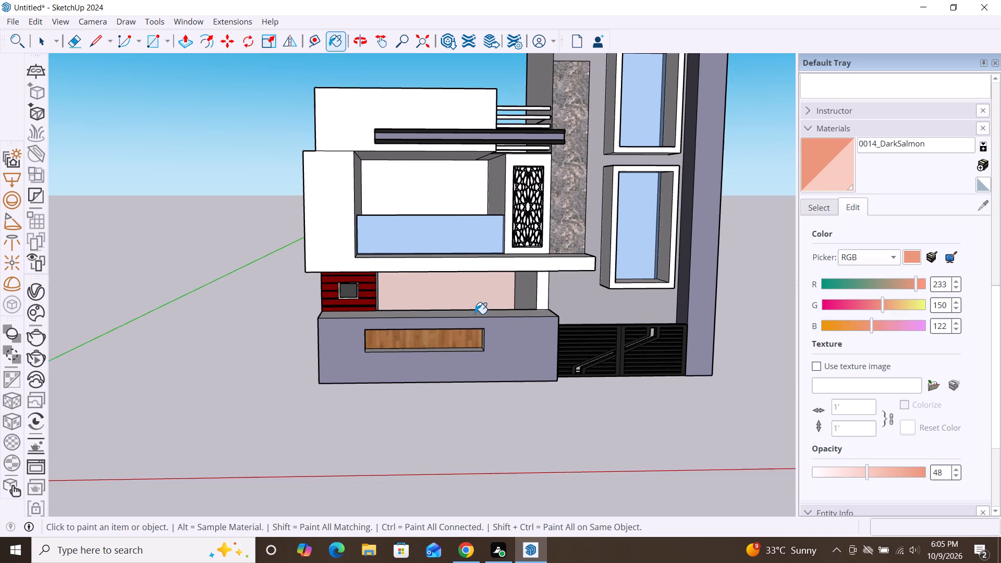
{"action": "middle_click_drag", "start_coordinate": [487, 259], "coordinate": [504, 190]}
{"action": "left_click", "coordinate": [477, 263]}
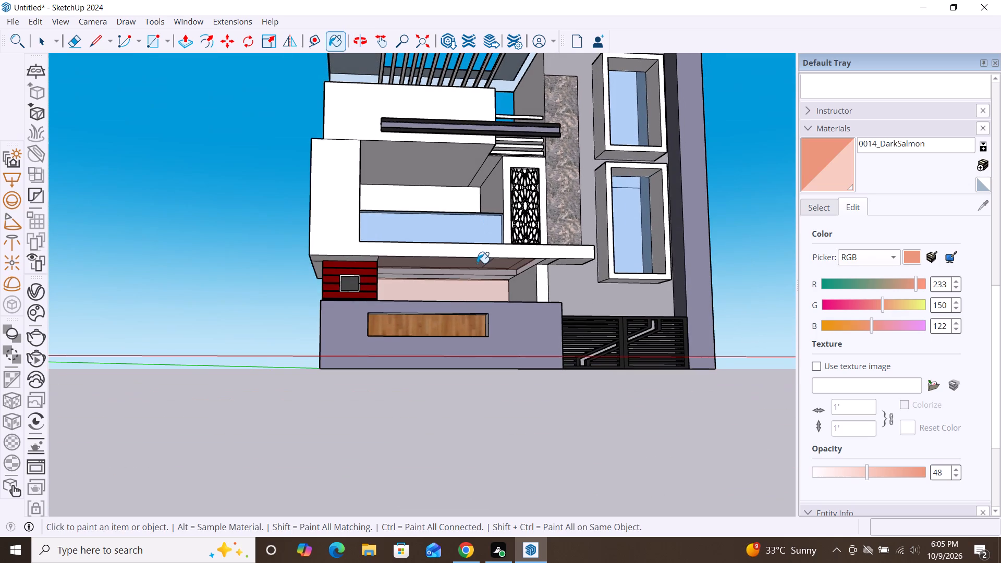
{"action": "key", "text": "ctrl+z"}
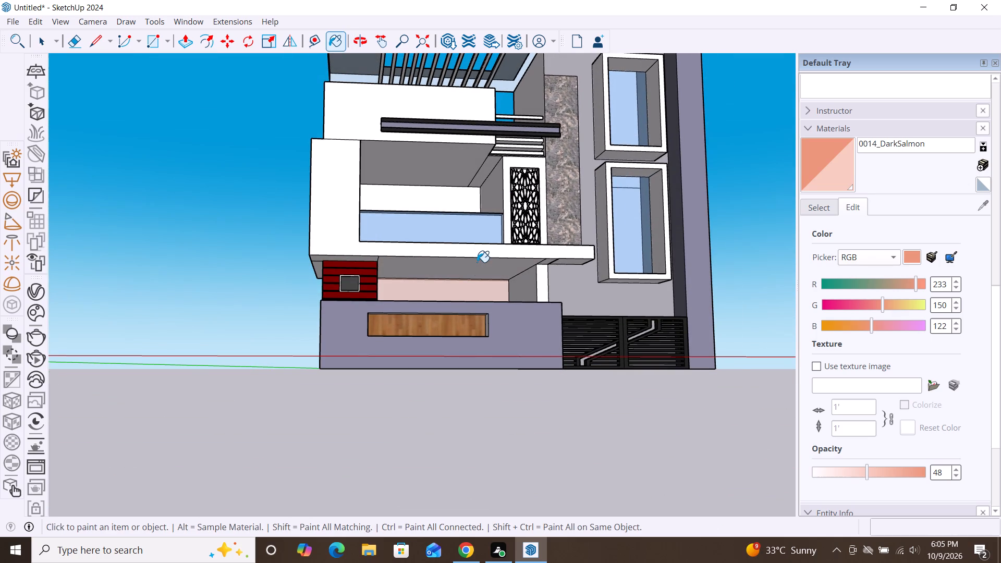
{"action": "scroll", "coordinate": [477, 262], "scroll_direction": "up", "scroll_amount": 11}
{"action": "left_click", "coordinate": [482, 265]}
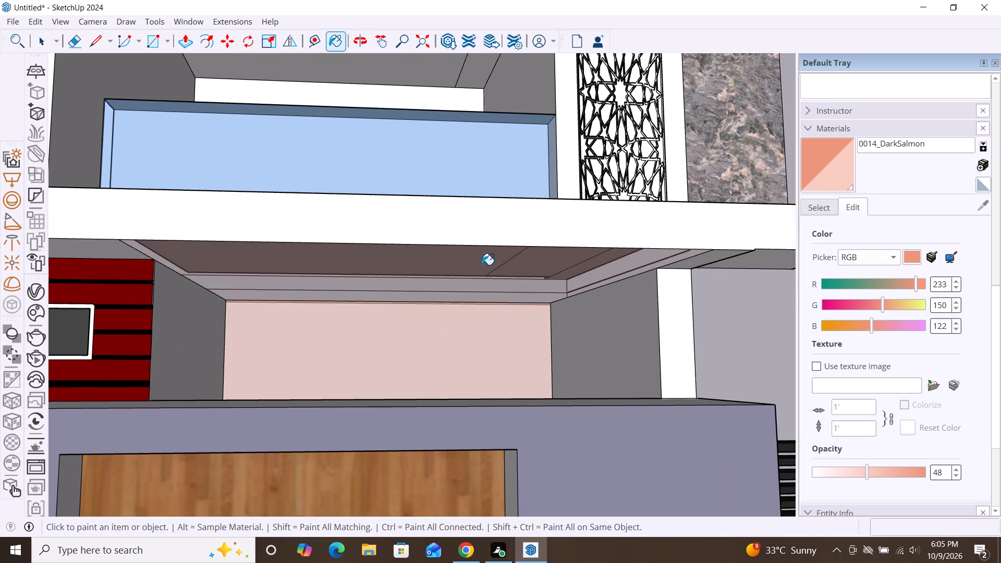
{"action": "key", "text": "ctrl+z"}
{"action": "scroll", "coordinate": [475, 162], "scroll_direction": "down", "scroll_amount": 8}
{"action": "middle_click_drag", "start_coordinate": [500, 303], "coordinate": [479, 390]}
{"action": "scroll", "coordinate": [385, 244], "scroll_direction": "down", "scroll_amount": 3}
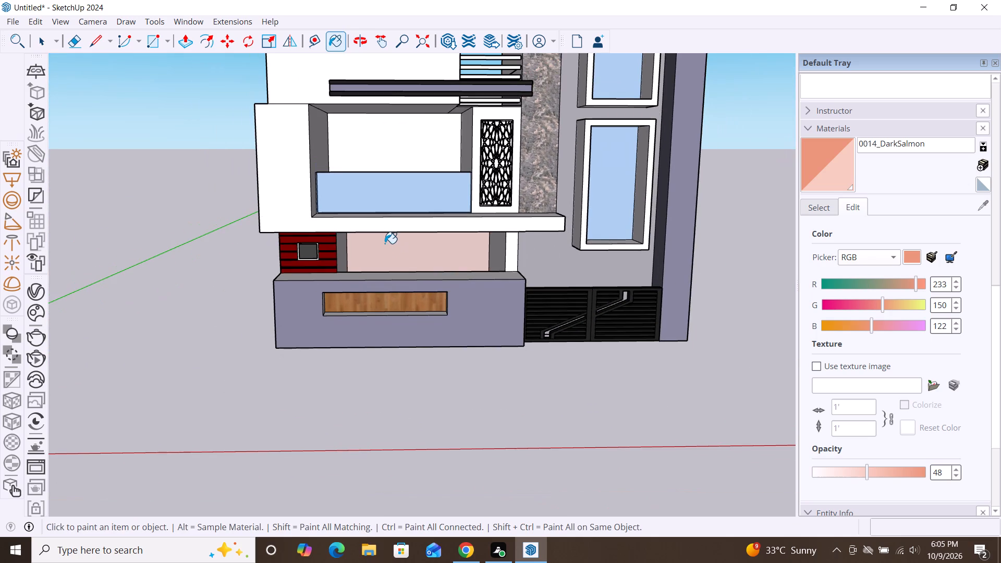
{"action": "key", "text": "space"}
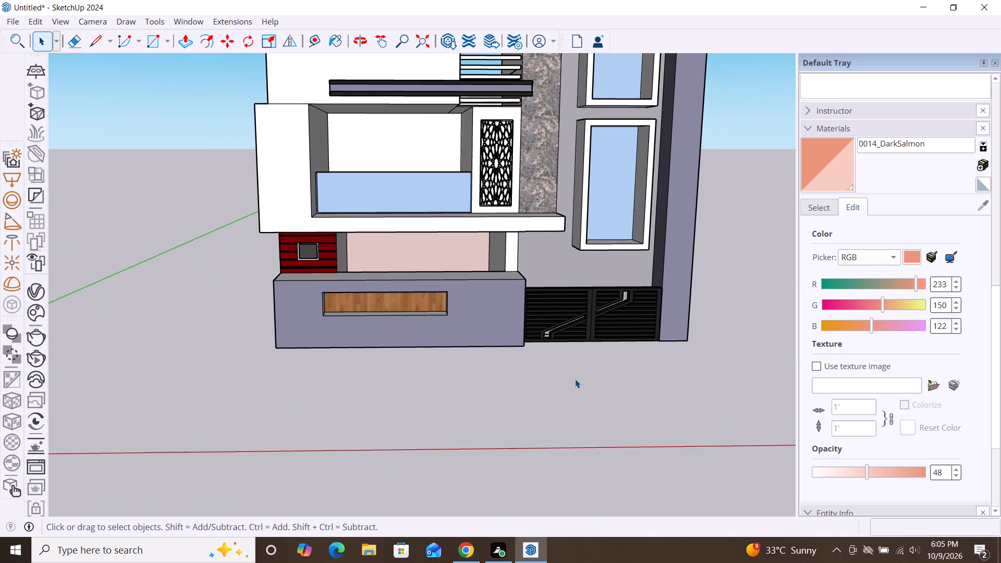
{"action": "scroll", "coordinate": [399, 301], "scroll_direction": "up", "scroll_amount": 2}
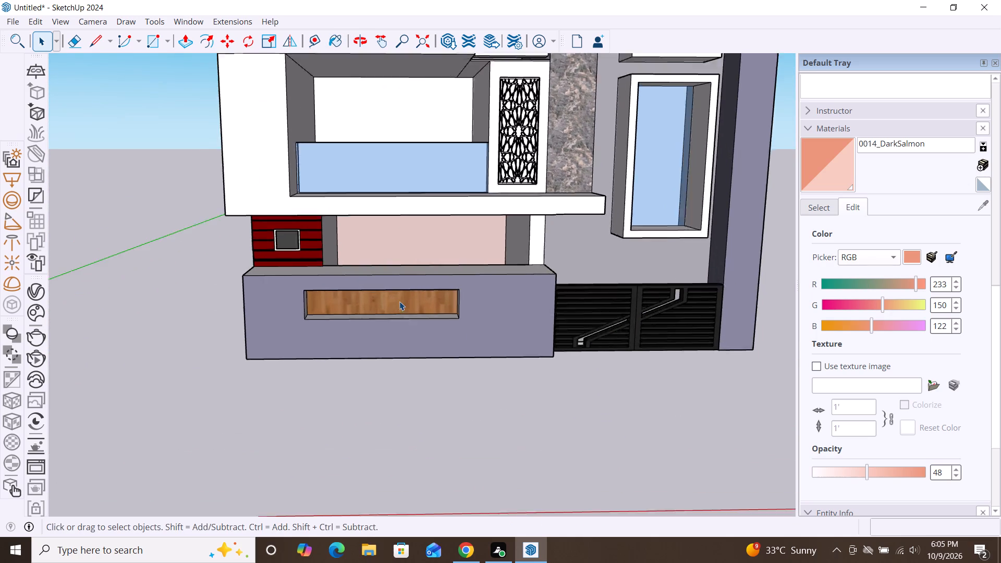
Paint the bottom, side and top inner faces of the boundary wall's recess with Wood Floor from the Wood materials.
{"action": "scroll", "coordinate": [399, 301], "scroll_direction": "up", "scroll_amount": 6}
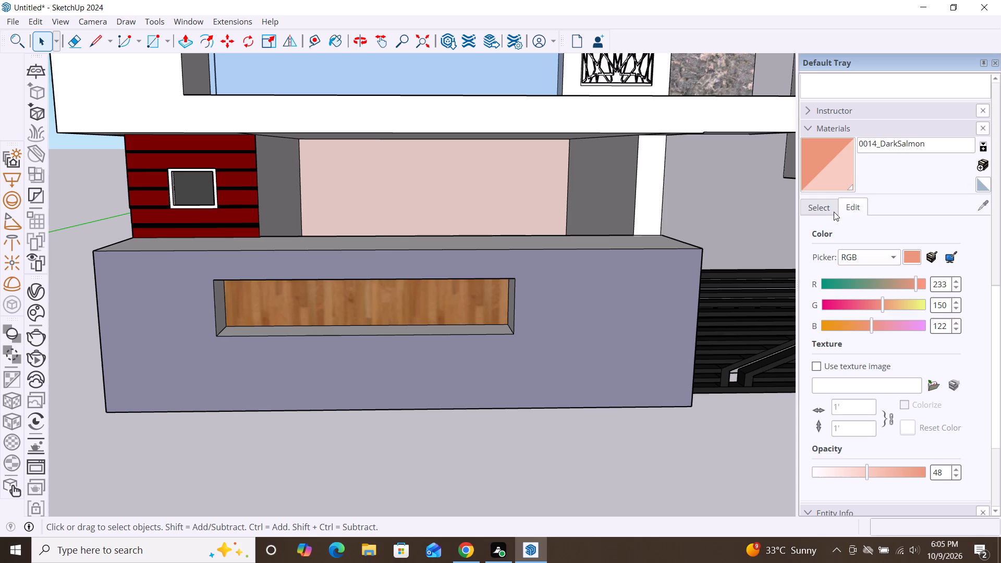
{"action": "left_click", "coordinate": [825, 209]}
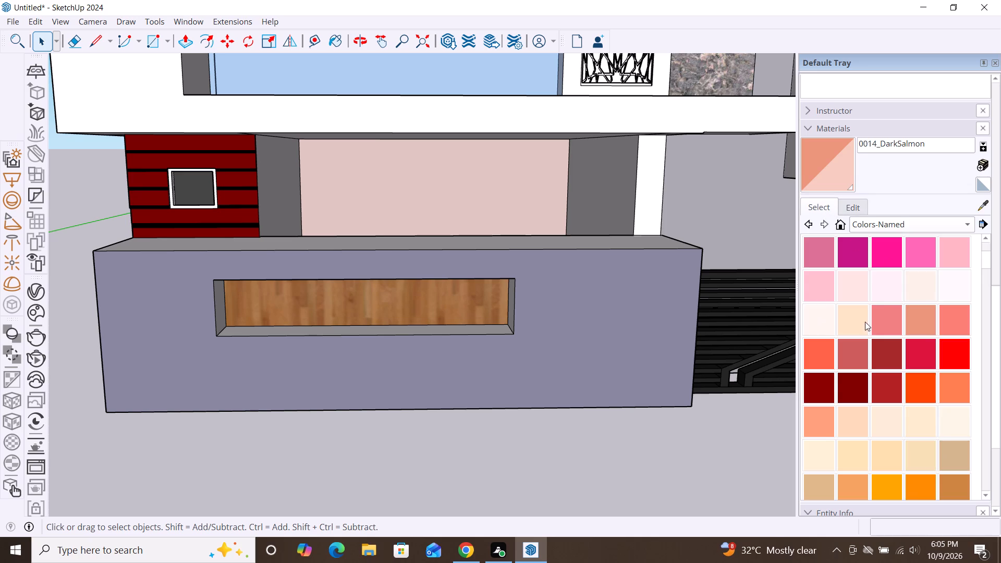
{"action": "scroll", "coordinate": [825, 386], "scroll_direction": "down", "scroll_amount": 6}
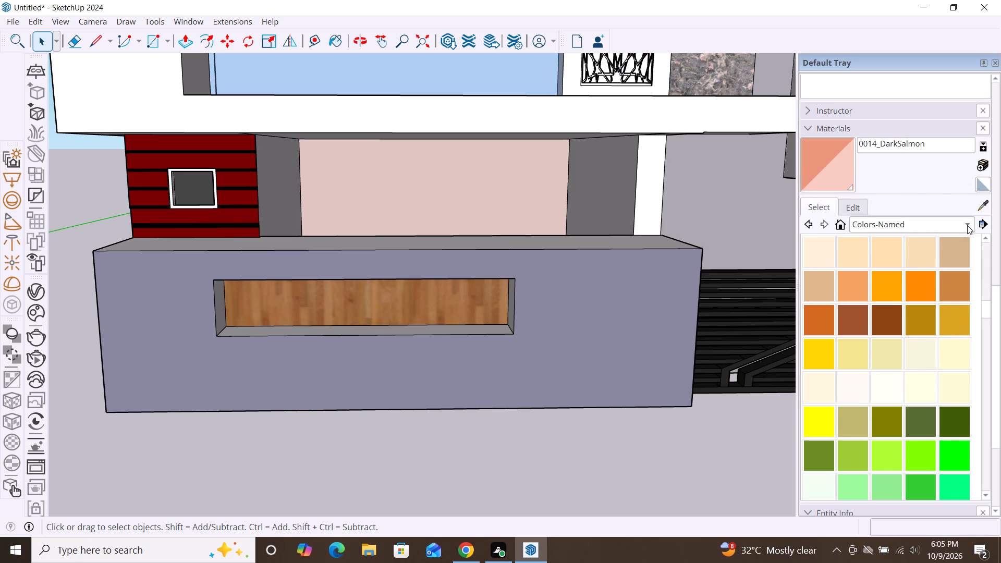
{"action": "left_click", "coordinate": [967, 225]}
{"action": "left_click", "coordinate": [866, 348]}
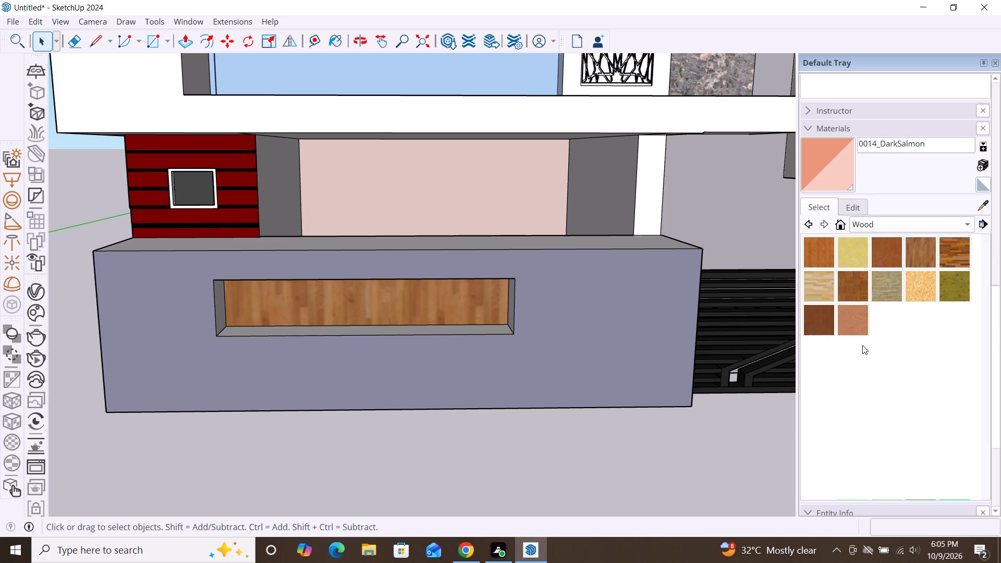
{"action": "double_click", "coordinate": [925, 258]}
{"action": "left_click", "coordinate": [461, 330]}
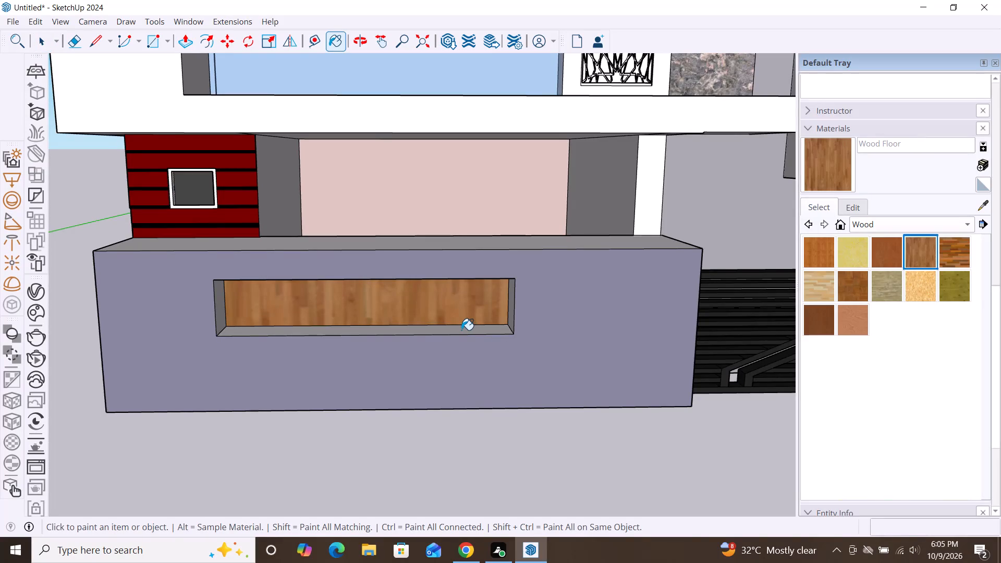
{"action": "left_click", "coordinate": [513, 311]}
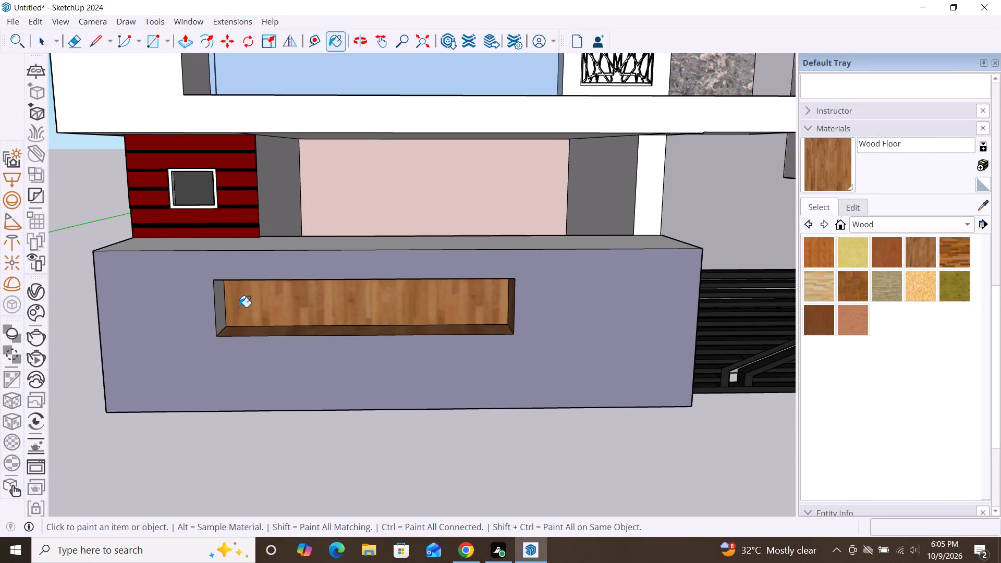
{"action": "left_click", "coordinate": [224, 317]}
{"action": "middle_click_drag", "start_coordinate": [354, 358], "coordinate": [371, 298]}
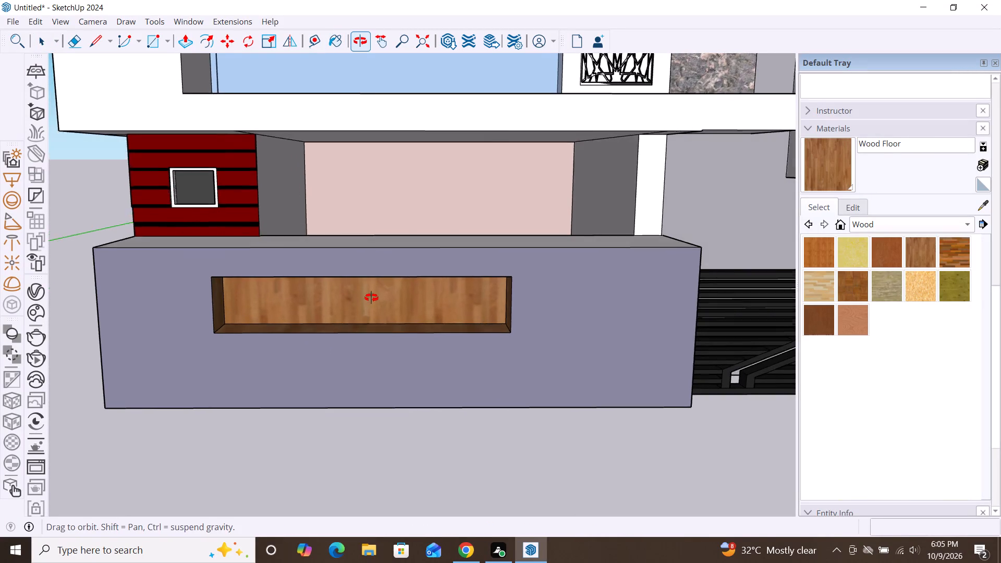
{"action": "middle_click_drag", "start_coordinate": [371, 298], "coordinate": [388, 262]}
{"action": "left_click", "coordinate": [428, 235]}
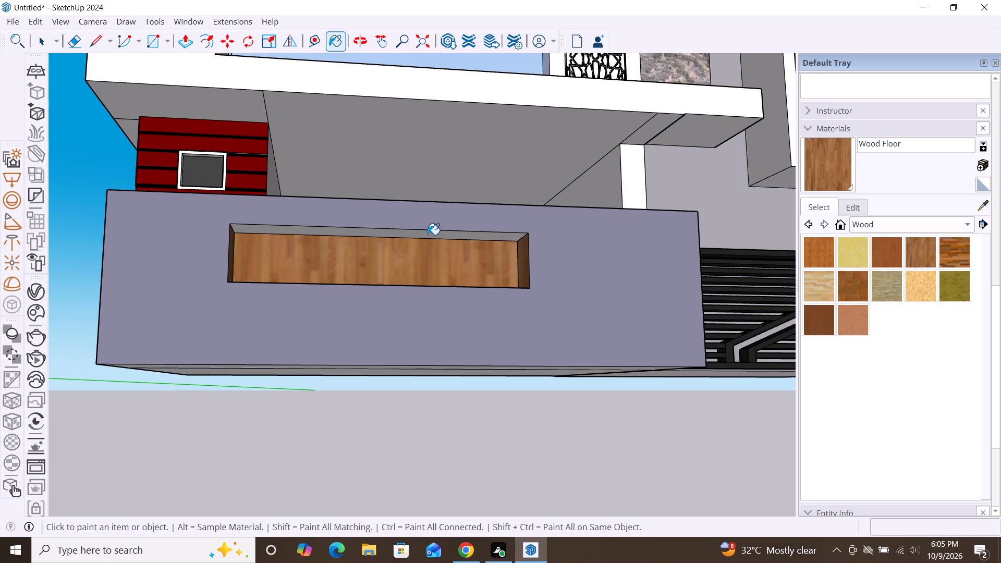
{"action": "scroll", "coordinate": [521, 345], "scroll_direction": "down", "scroll_amount": 2}
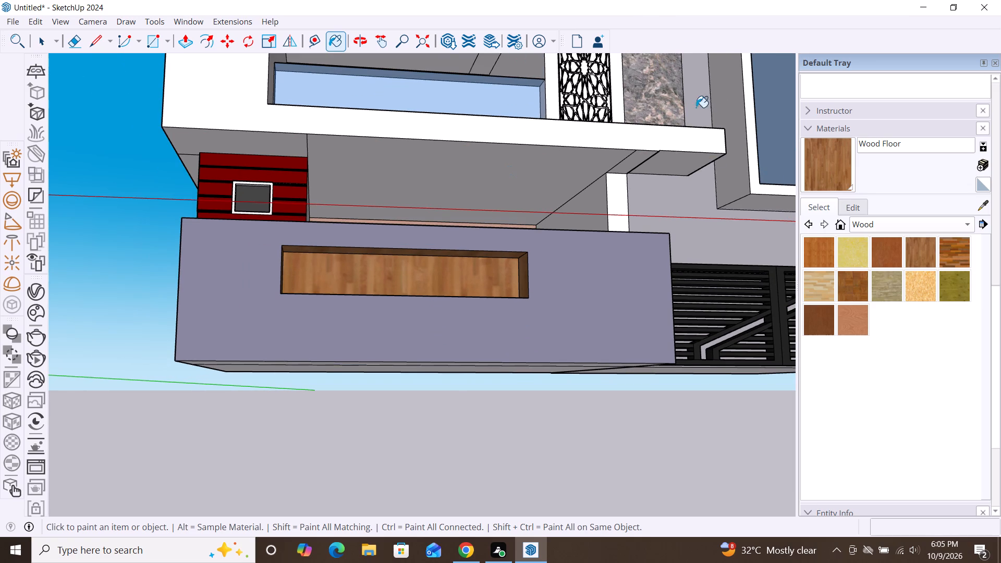
{"action": "key", "text": "space"}
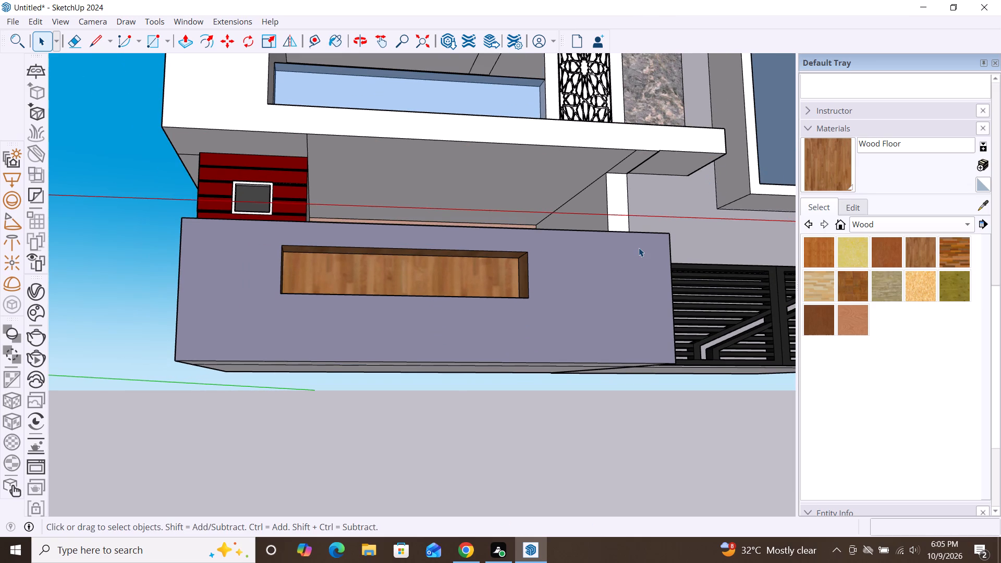
Examine the whole building facade from the front, up to the rooftop block.
{"action": "scroll", "coordinate": [638, 248], "scroll_direction": "down", "scroll_amount": 3}
{"action": "middle_click_drag", "start_coordinate": [556, 290], "coordinate": [521, 369], "text": "alt"}
{"action": "scroll", "coordinate": [331, 254], "scroll_direction": "down", "scroll_amount": 6}
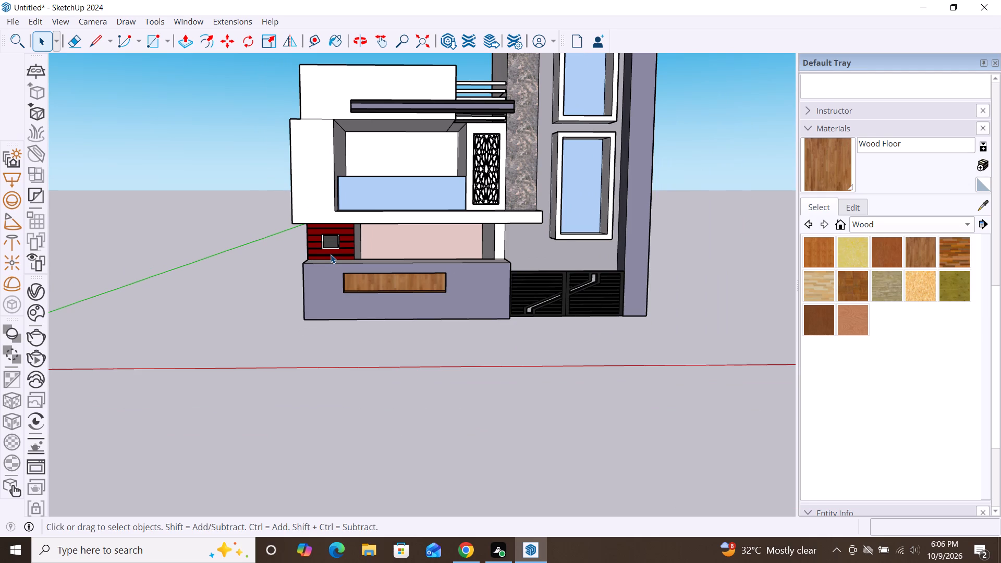
{"action": "scroll", "coordinate": [386, 236], "scroll_direction": "down", "scroll_amount": 2}
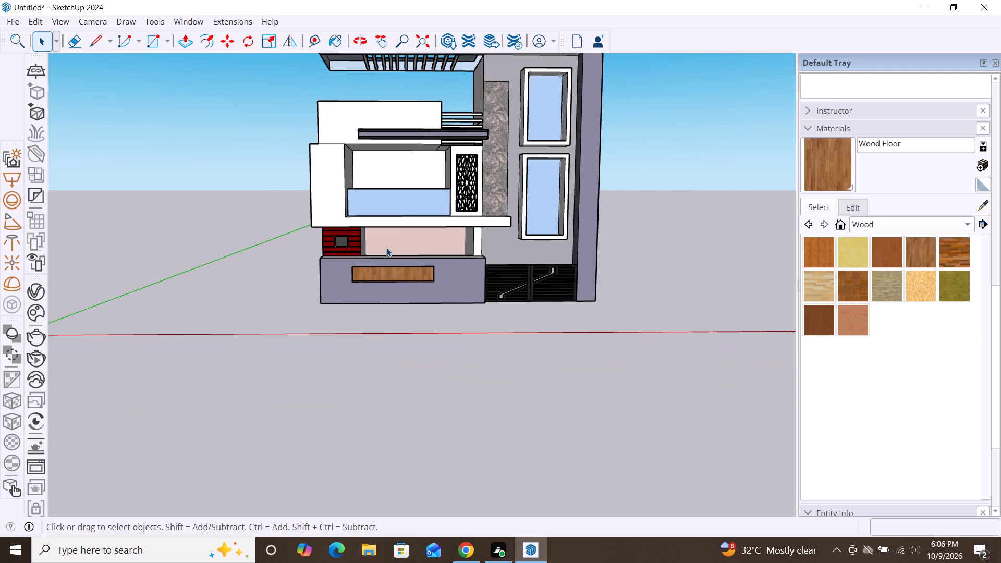
{"action": "scroll", "coordinate": [470, 283], "scroll_direction": "down", "scroll_amount": 2}
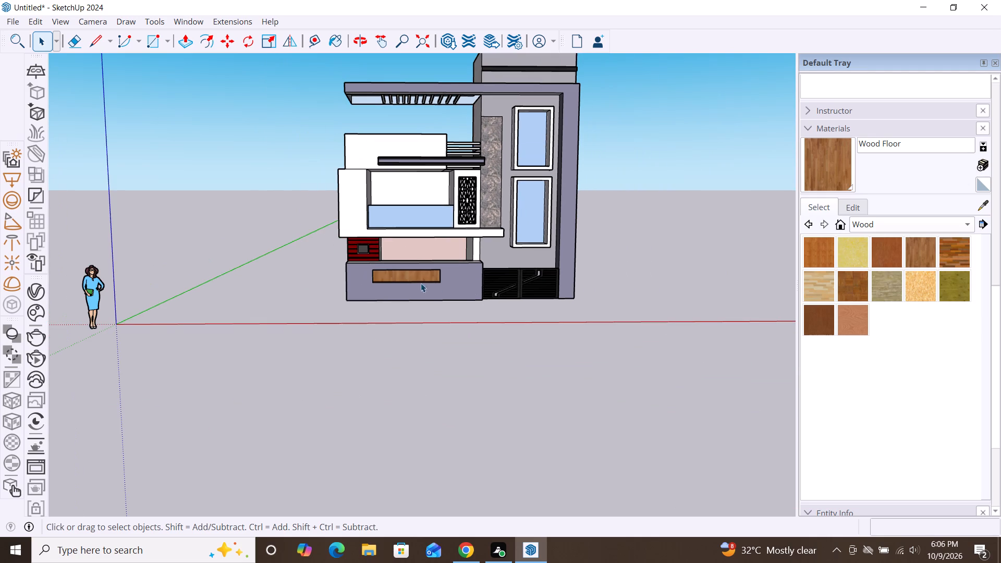
{"action": "scroll", "coordinate": [437, 162], "scroll_direction": "down", "scroll_amount": 3}
{"action": "scroll", "coordinate": [475, 124], "scroll_direction": "up", "scroll_amount": 4}
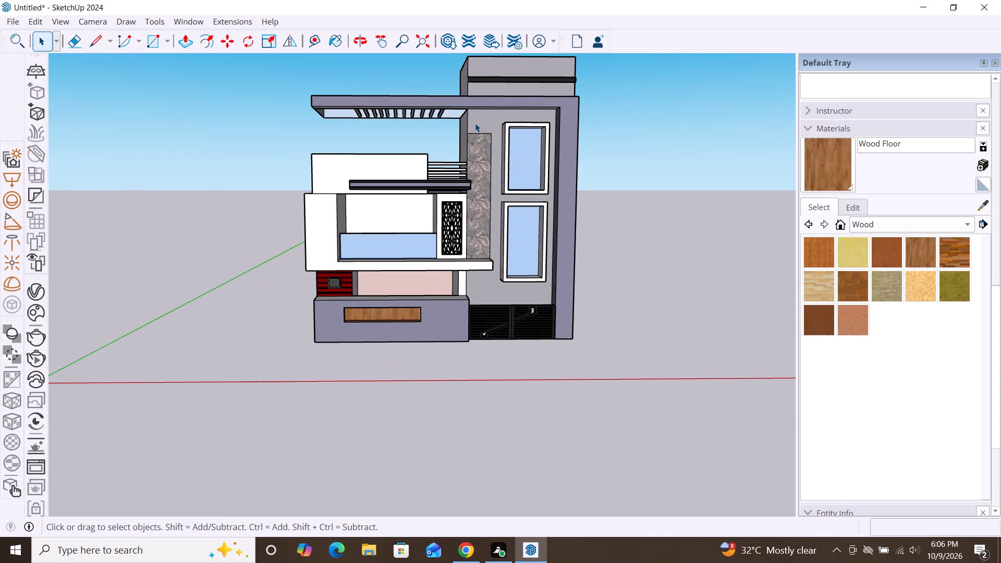
{"action": "scroll", "coordinate": [475, 123], "scroll_direction": "down", "scroll_amount": 2}
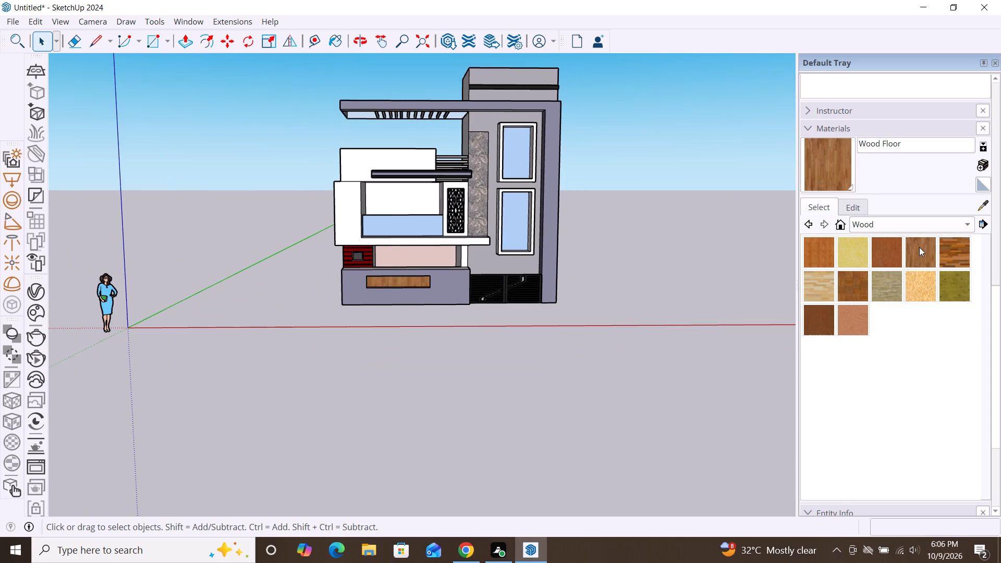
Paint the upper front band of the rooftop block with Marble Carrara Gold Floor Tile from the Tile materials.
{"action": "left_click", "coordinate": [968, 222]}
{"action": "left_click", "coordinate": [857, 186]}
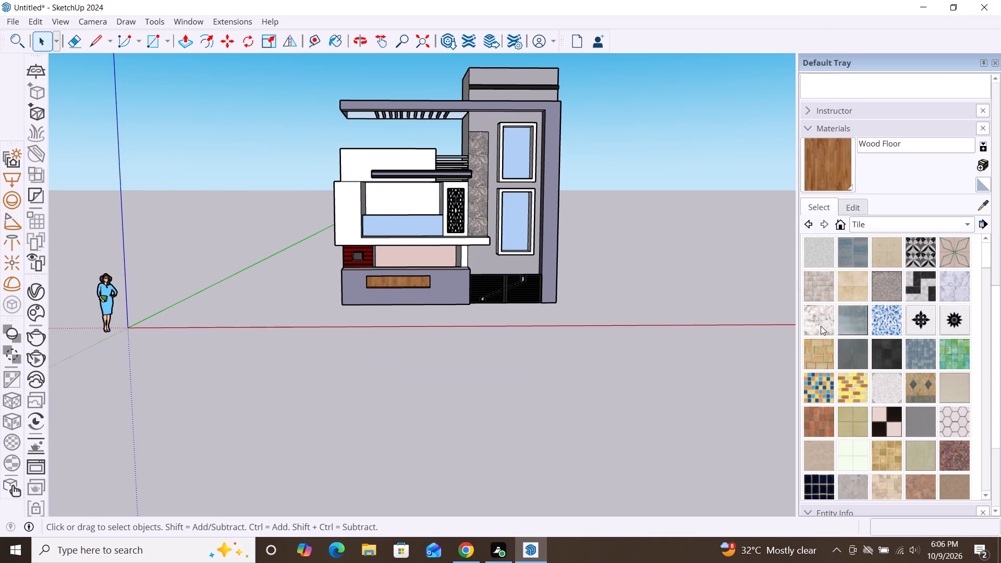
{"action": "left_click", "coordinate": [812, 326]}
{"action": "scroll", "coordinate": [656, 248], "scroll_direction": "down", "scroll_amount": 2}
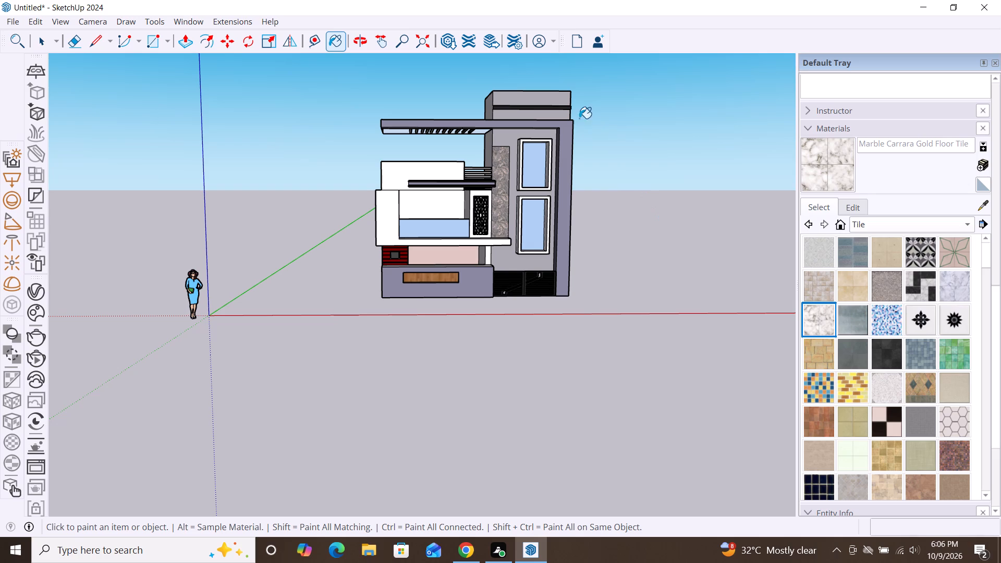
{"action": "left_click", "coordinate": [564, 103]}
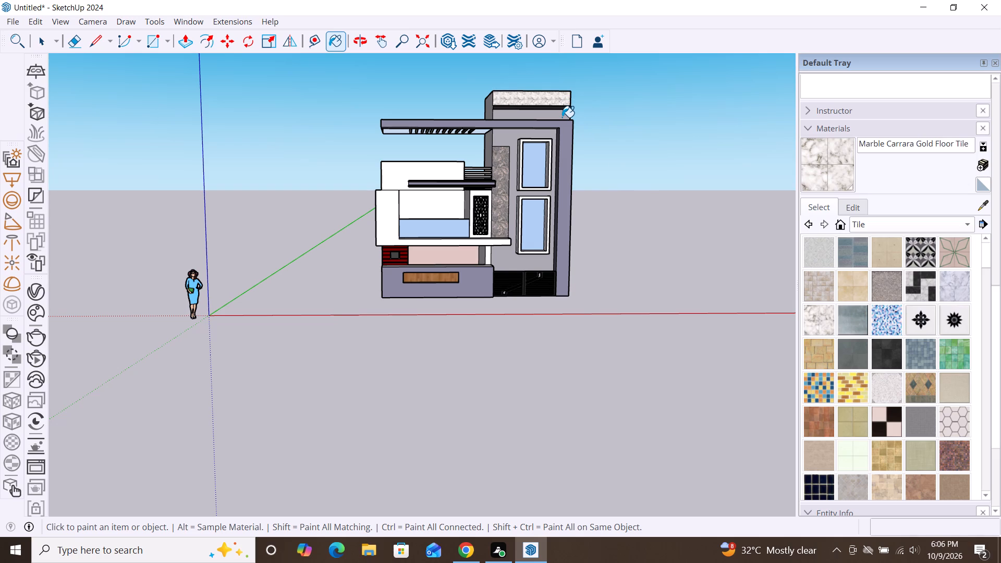
Paint the upper and lower front bands of the rooftop block with Marble Carrara Floor Tile.
{"action": "left_click", "coordinate": [967, 287]}
{"action": "left_click", "coordinate": [543, 94]}
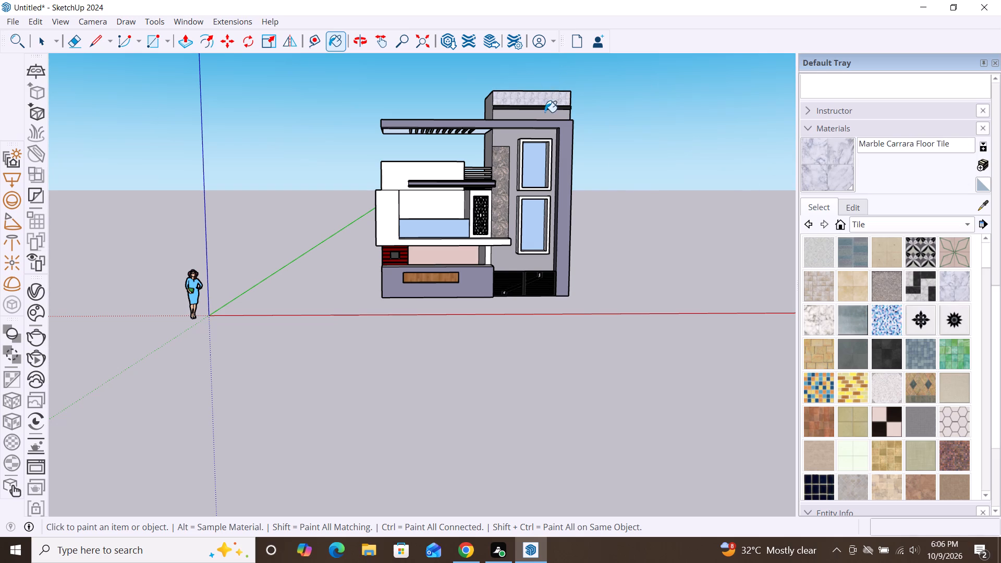
{"action": "left_click", "coordinate": [547, 117]}
{"action": "scroll", "coordinate": [647, 153], "scroll_direction": "up", "scroll_amount": 3}
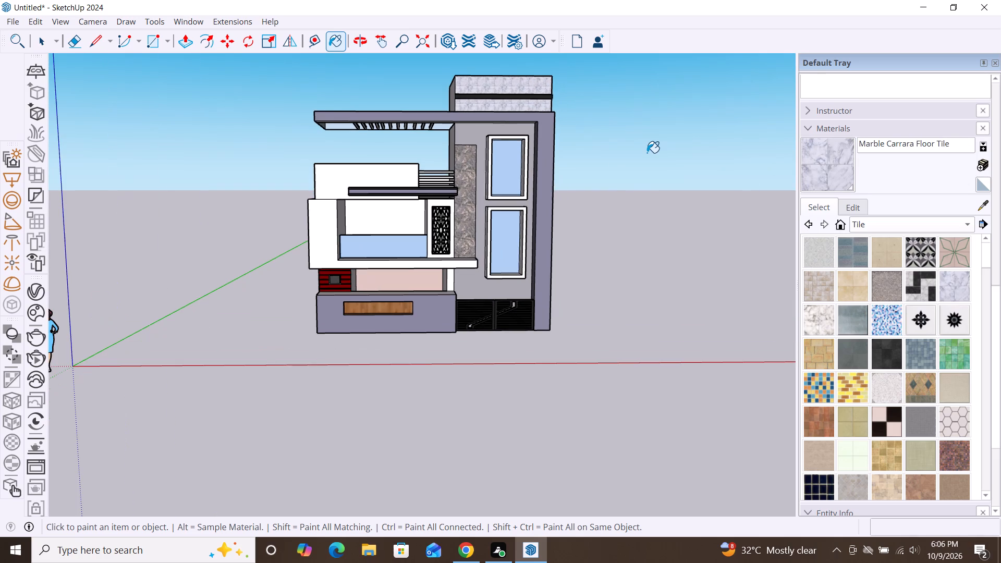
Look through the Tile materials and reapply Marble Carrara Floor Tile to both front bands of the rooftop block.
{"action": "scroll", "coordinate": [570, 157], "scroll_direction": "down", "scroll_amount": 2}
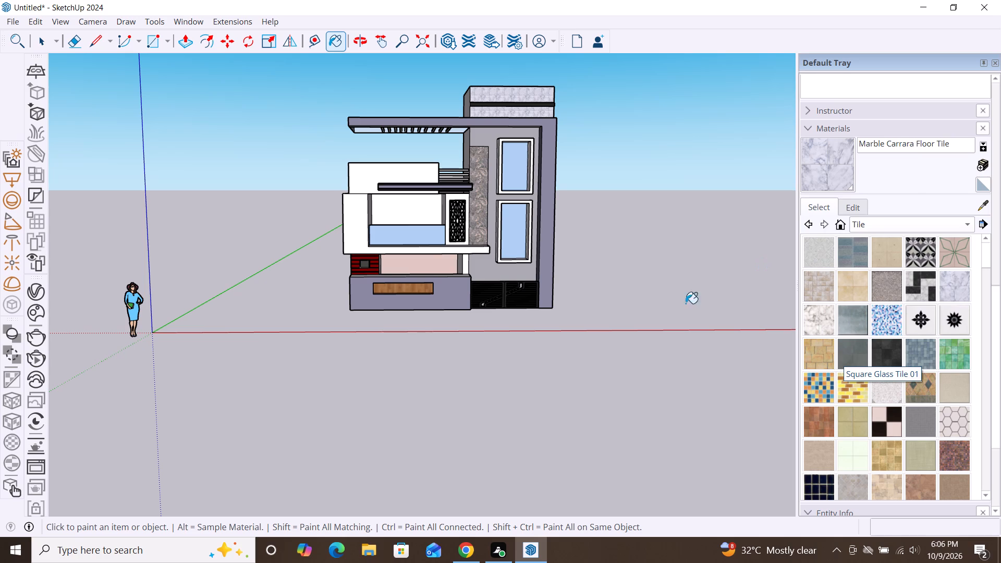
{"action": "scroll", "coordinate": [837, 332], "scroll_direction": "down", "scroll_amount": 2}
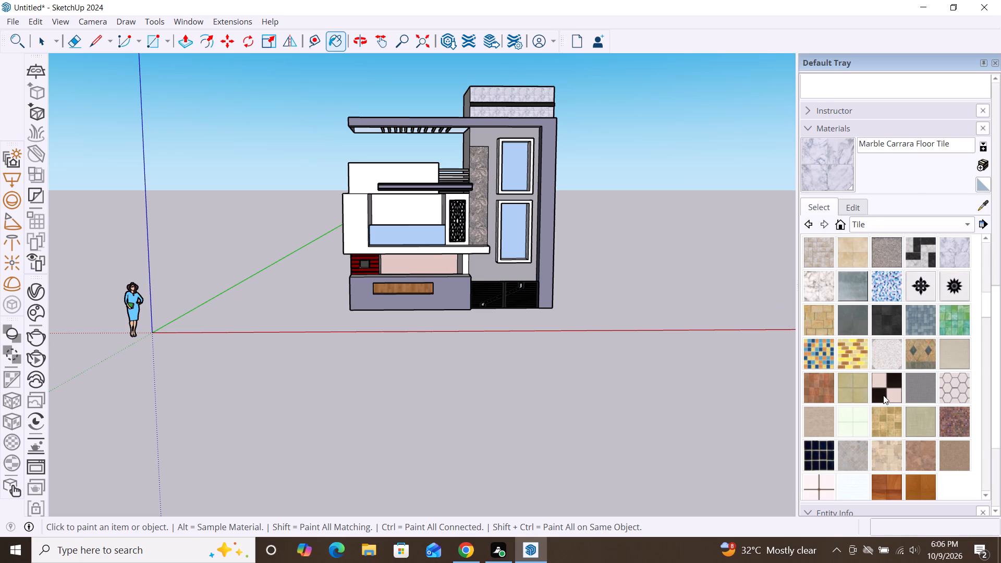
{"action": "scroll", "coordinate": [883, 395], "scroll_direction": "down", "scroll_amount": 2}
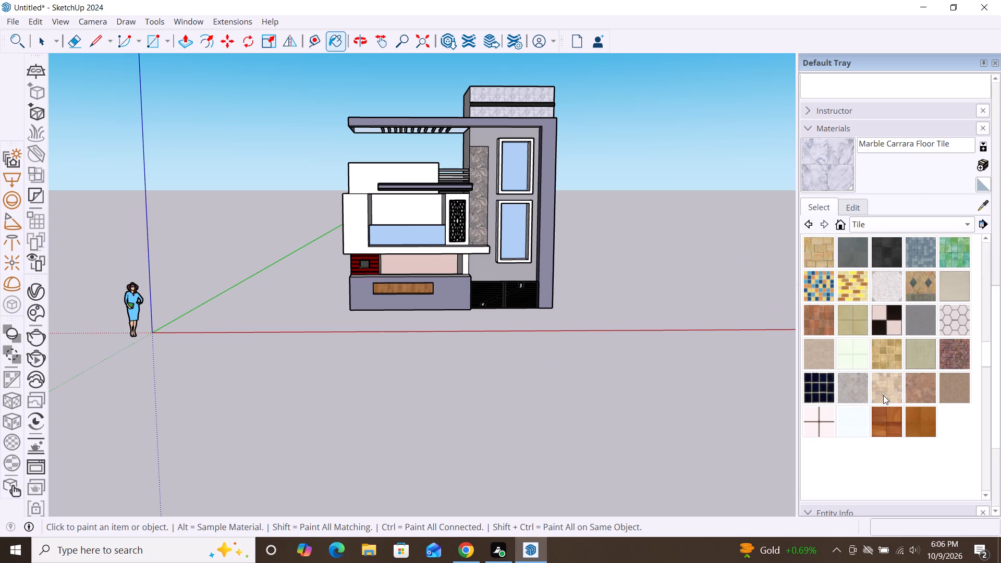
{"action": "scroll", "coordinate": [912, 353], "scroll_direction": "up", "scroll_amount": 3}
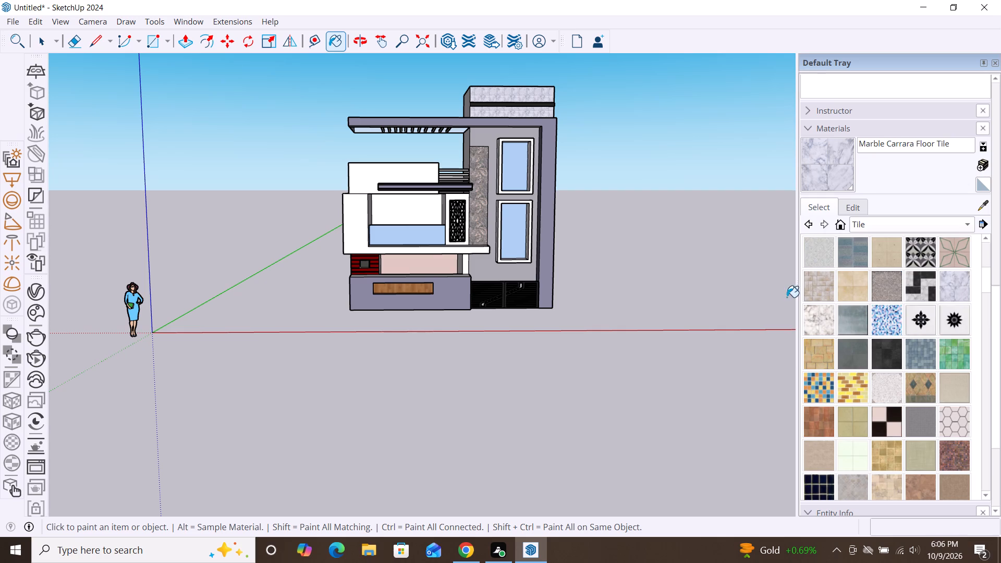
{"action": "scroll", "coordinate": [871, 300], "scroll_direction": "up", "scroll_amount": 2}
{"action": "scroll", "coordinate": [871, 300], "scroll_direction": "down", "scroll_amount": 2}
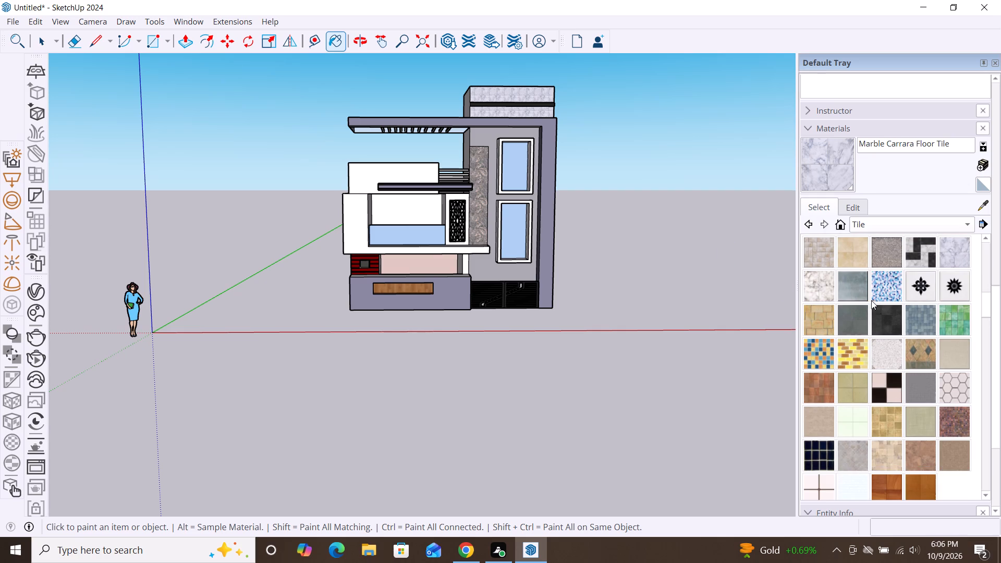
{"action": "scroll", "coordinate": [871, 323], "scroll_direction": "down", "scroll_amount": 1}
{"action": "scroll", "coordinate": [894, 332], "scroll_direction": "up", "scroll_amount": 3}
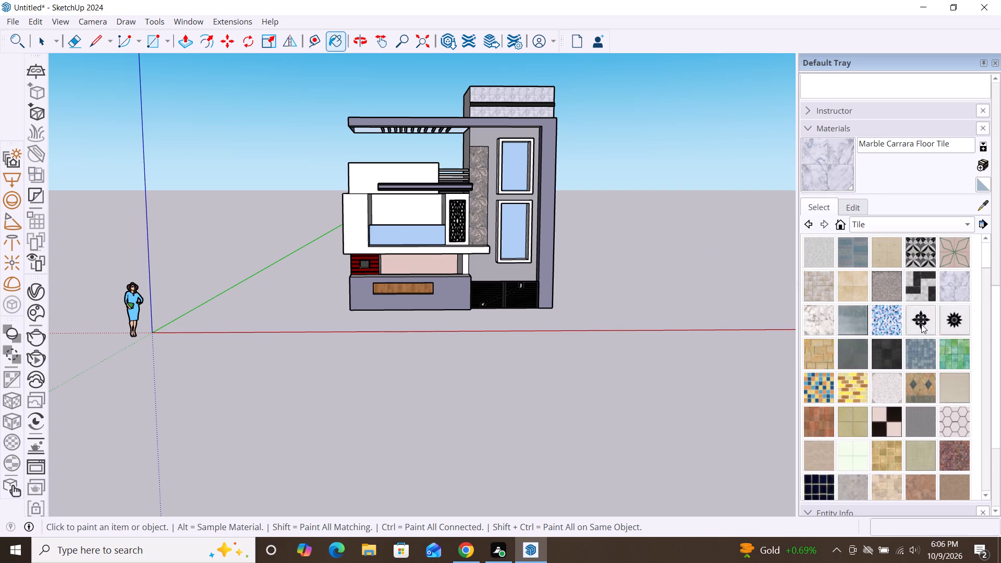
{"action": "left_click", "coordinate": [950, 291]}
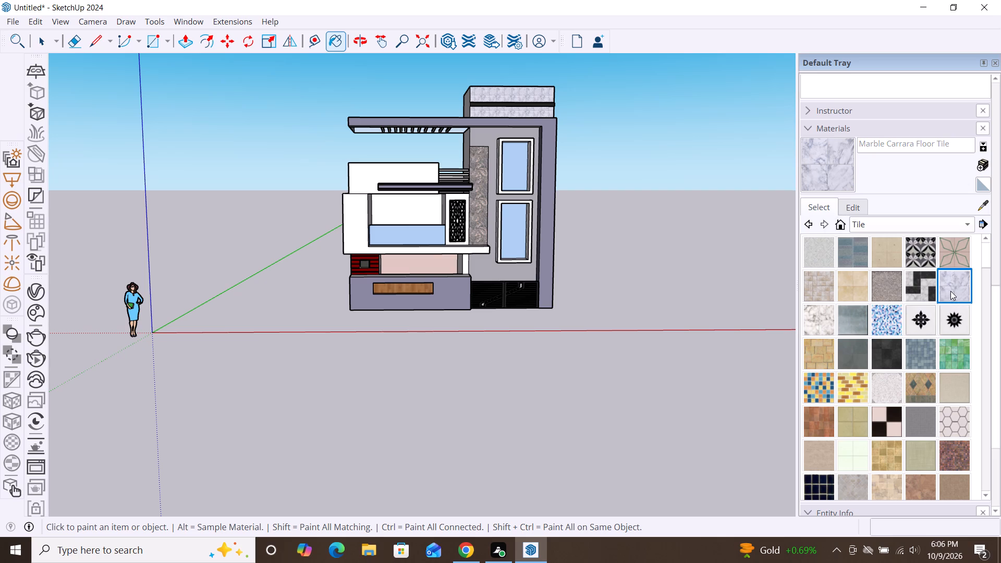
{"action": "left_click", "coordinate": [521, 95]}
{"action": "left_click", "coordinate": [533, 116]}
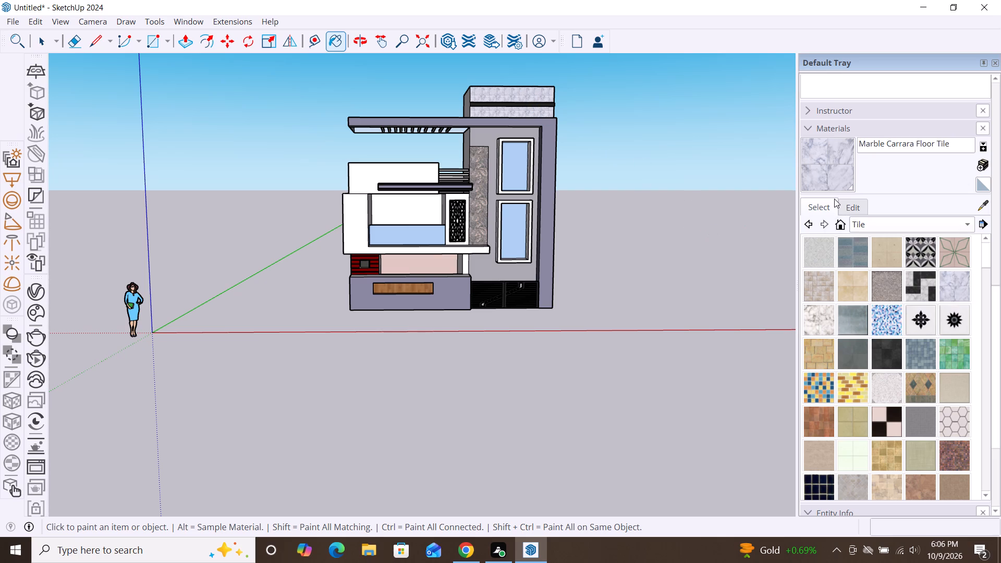
Set the red value of the Marble Carrara Floor Tile color to 209.
{"action": "left_click", "coordinate": [856, 208]}
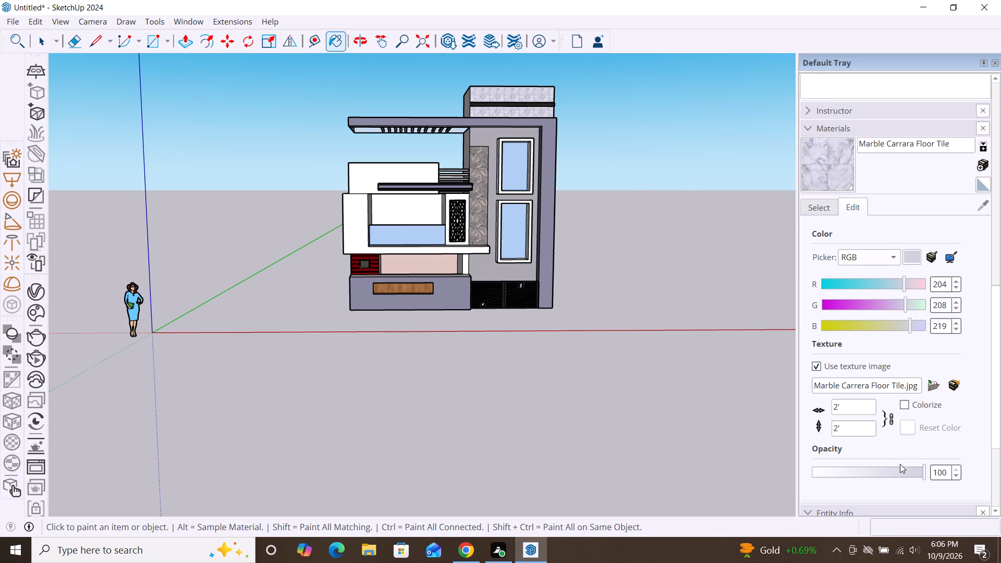
{"action": "left_click", "coordinate": [874, 285]}
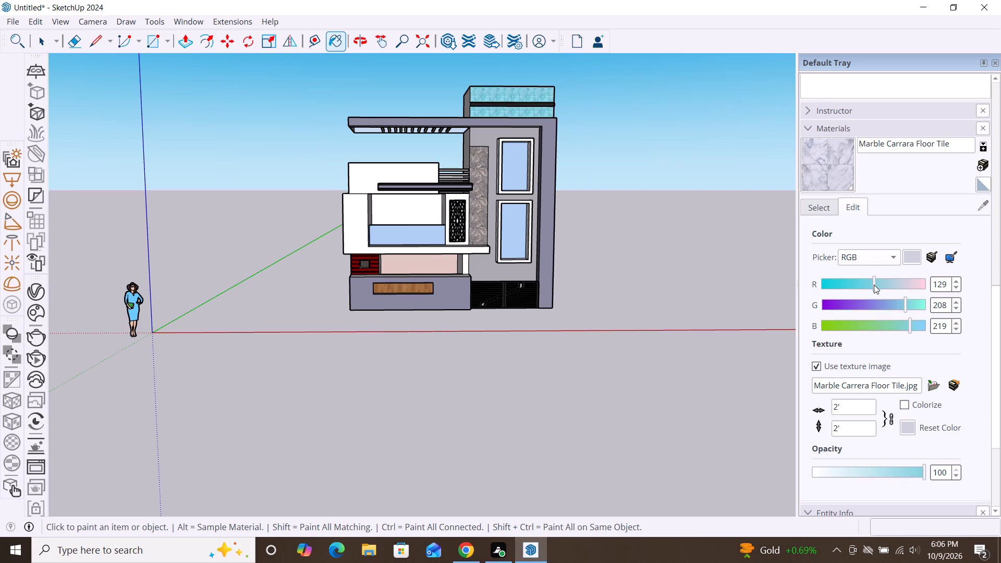
{"action": "left_click", "coordinate": [886, 281]}
{"action": "left_click", "coordinate": [906, 286]}
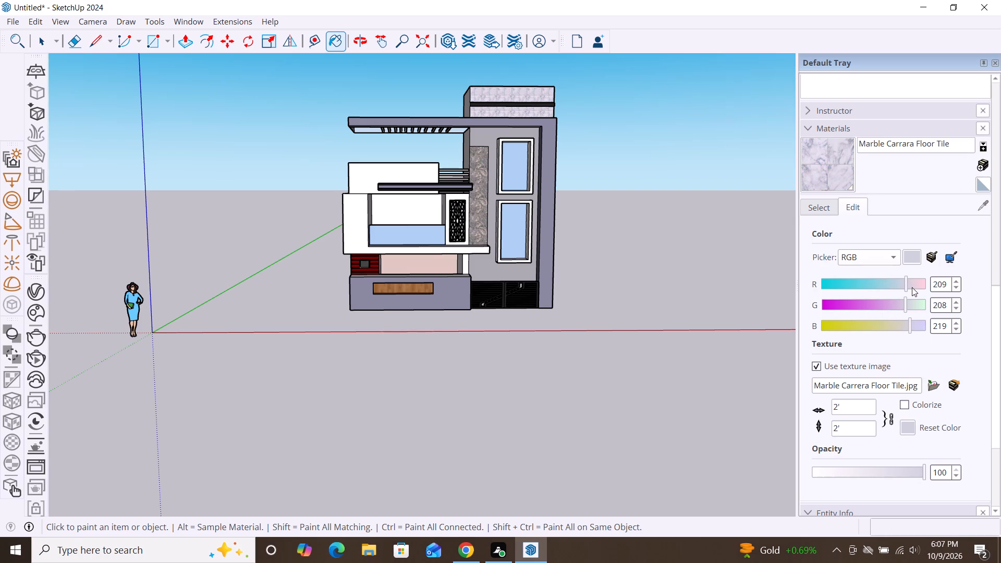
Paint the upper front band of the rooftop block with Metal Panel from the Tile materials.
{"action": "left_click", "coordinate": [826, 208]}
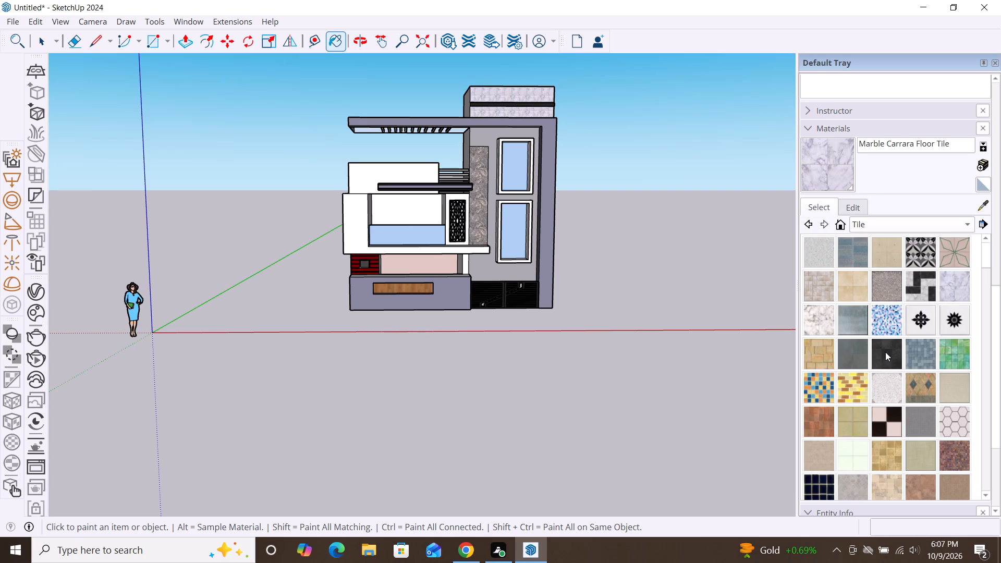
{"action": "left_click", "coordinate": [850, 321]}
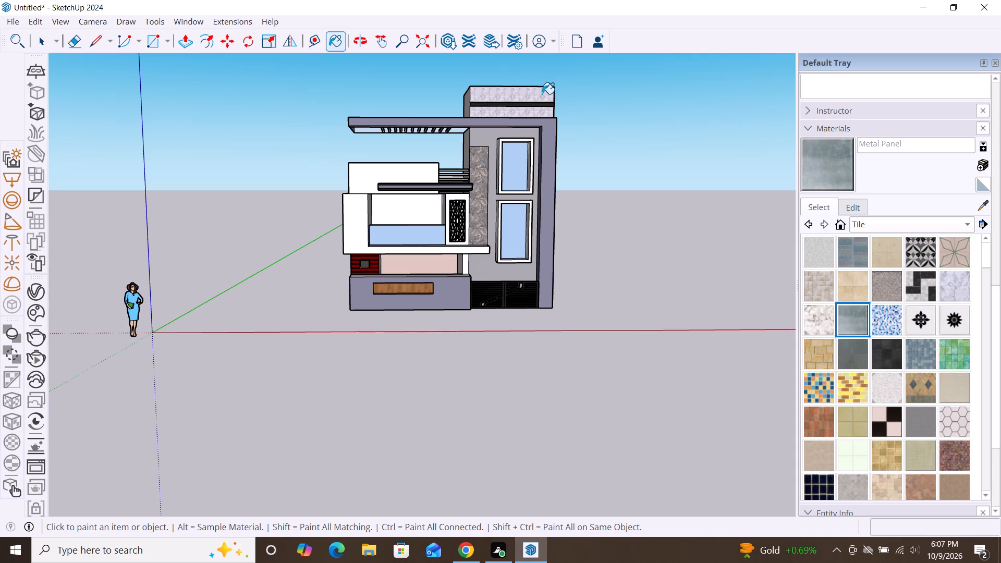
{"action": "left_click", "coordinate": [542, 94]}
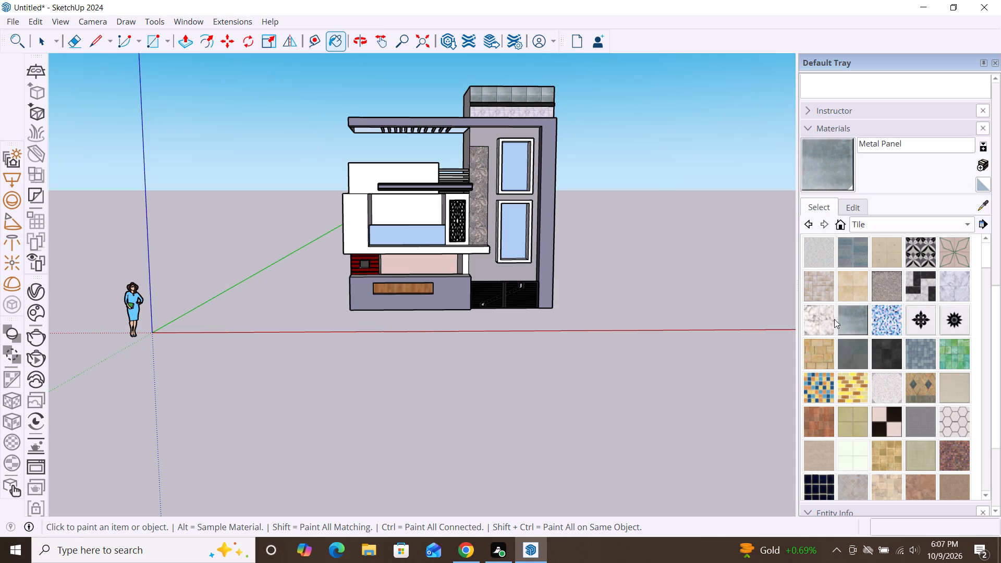
Repaint the upper front band of the rooftop block with Marble Carrara Gold Floor Tile.
{"action": "left_click", "coordinate": [820, 316]}
{"action": "left_click", "coordinate": [534, 89]}
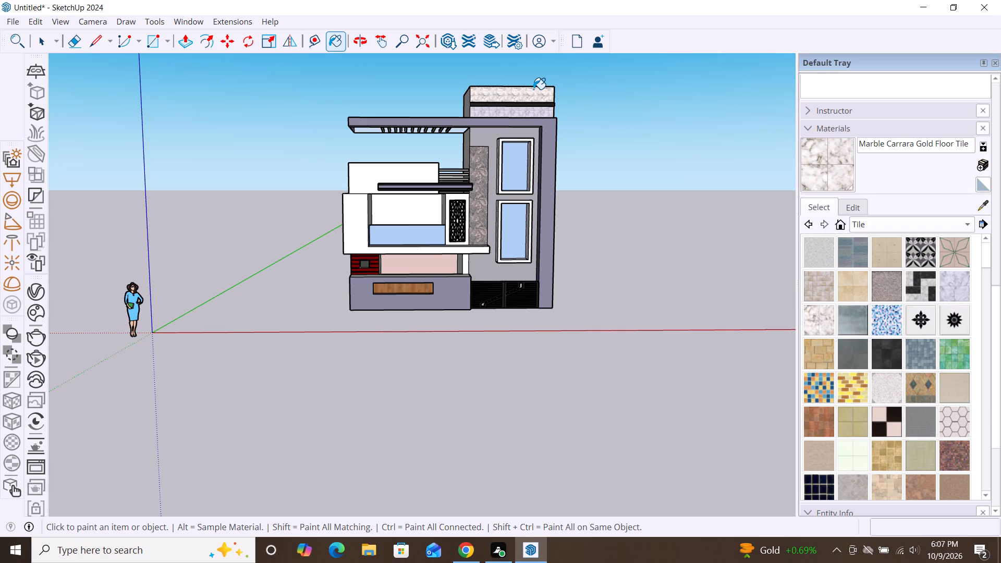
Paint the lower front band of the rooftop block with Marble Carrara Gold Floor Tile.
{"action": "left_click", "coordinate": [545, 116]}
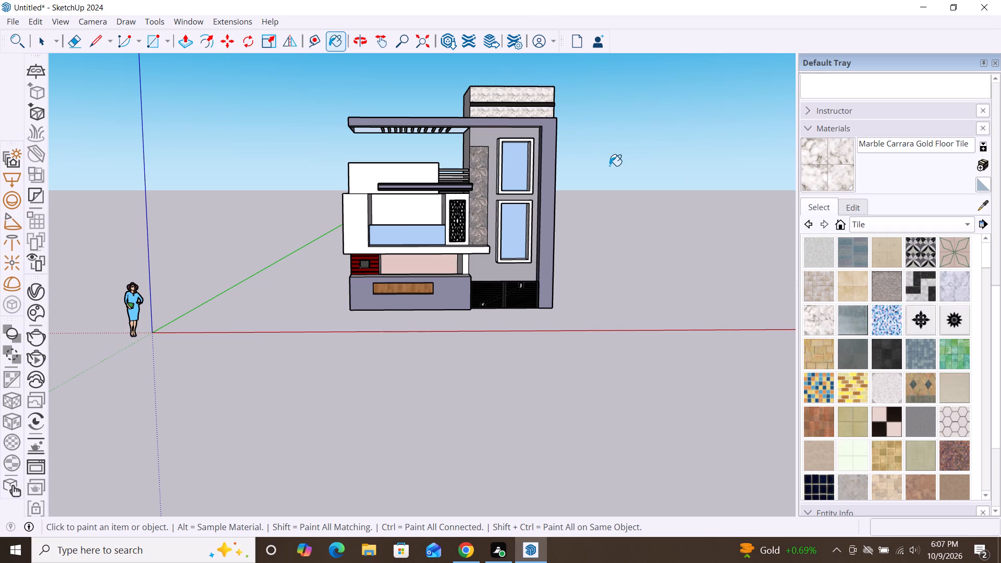
Repaint both front bands of the rooftop block with Carrera Marble from the Stone materials.
{"action": "scroll", "coordinate": [815, 138], "scroll_direction": "down", "scroll_amount": 1}
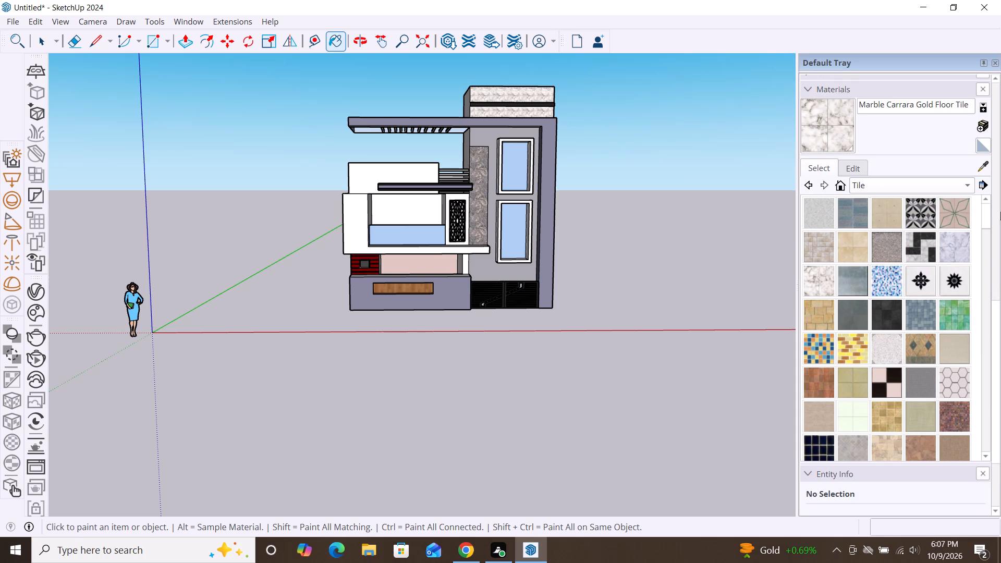
{"action": "left_click", "coordinate": [967, 186]}
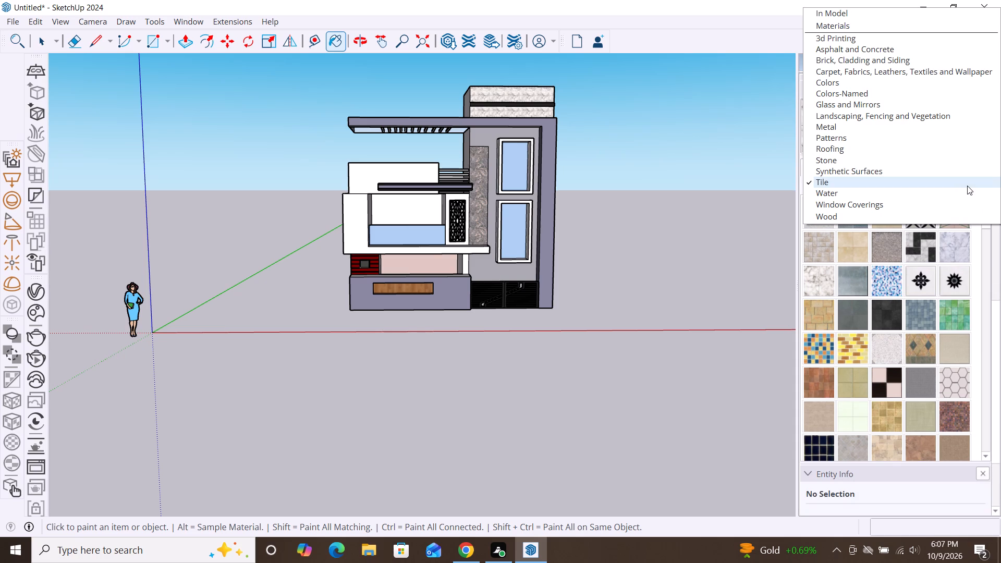
{"action": "left_click", "coordinate": [892, 164]}
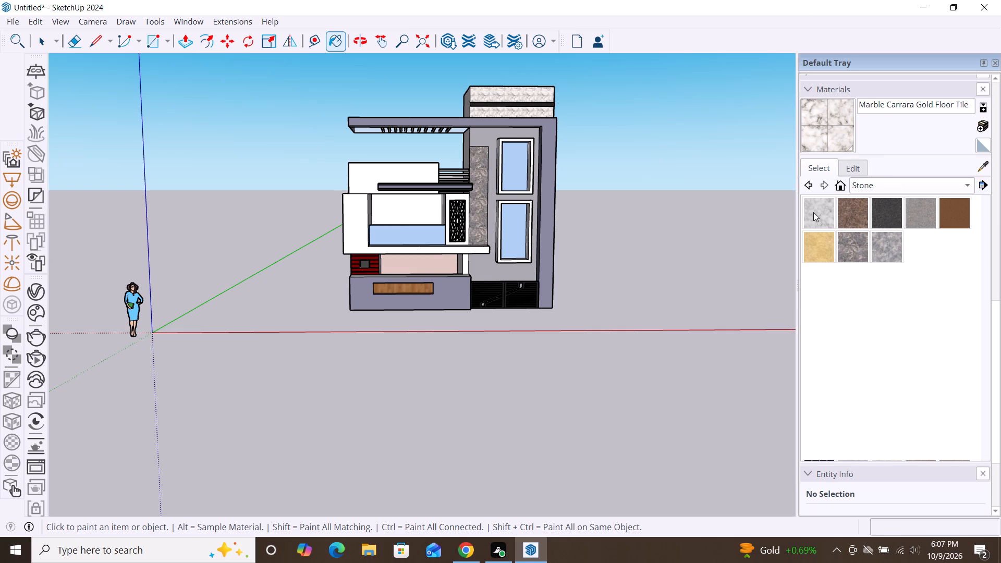
{"action": "left_click", "coordinate": [813, 212]}
{"action": "left_click", "coordinate": [515, 92]}
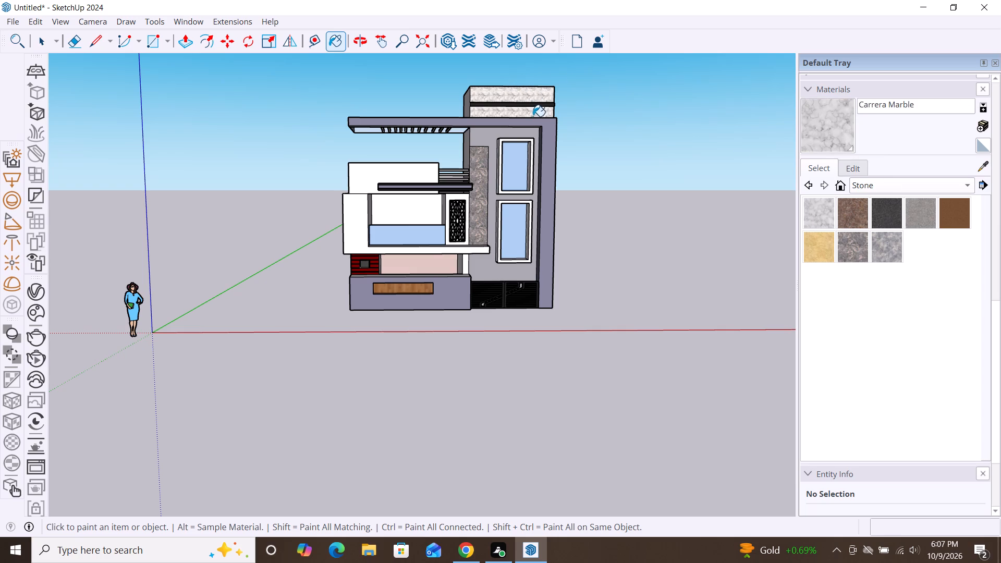
{"action": "left_click", "coordinate": [534, 114]}
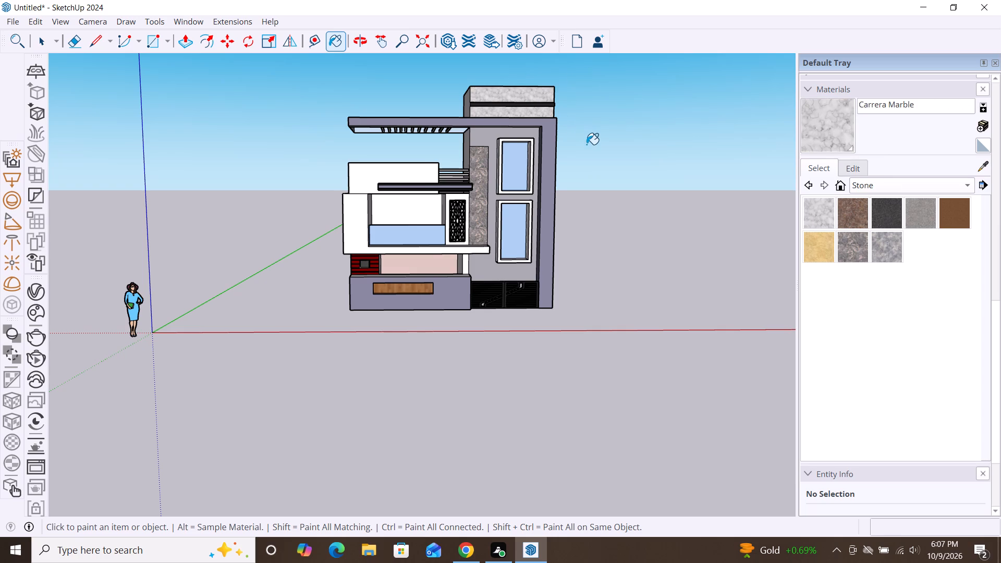
Adjust the Carrera Marble color, trying a red value of 222 and settling on 203.
{"action": "scroll", "coordinate": [587, 144], "scroll_direction": "down", "scroll_amount": 1}
{"action": "left_click", "coordinate": [863, 169]}
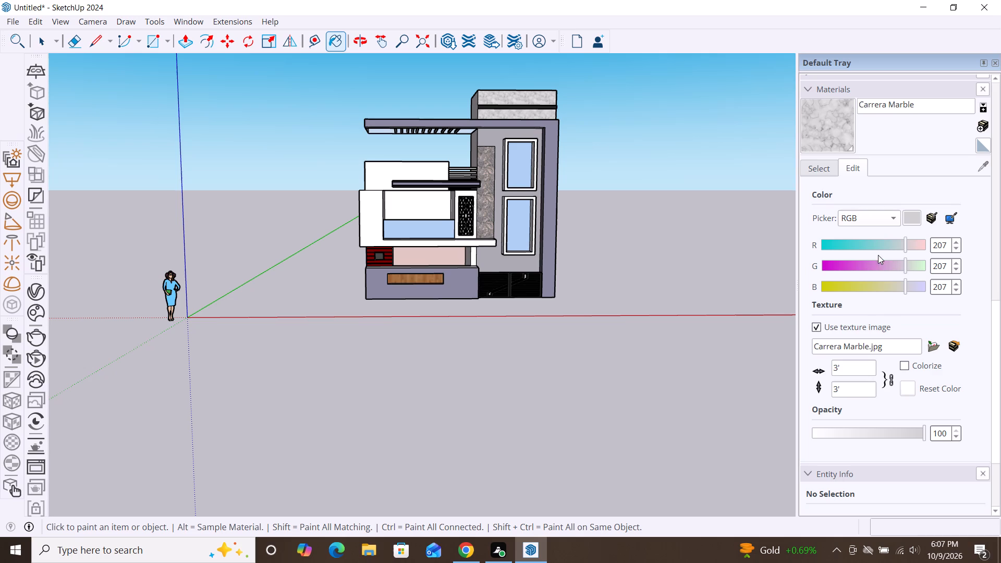
{"action": "left_click", "coordinate": [911, 248]}
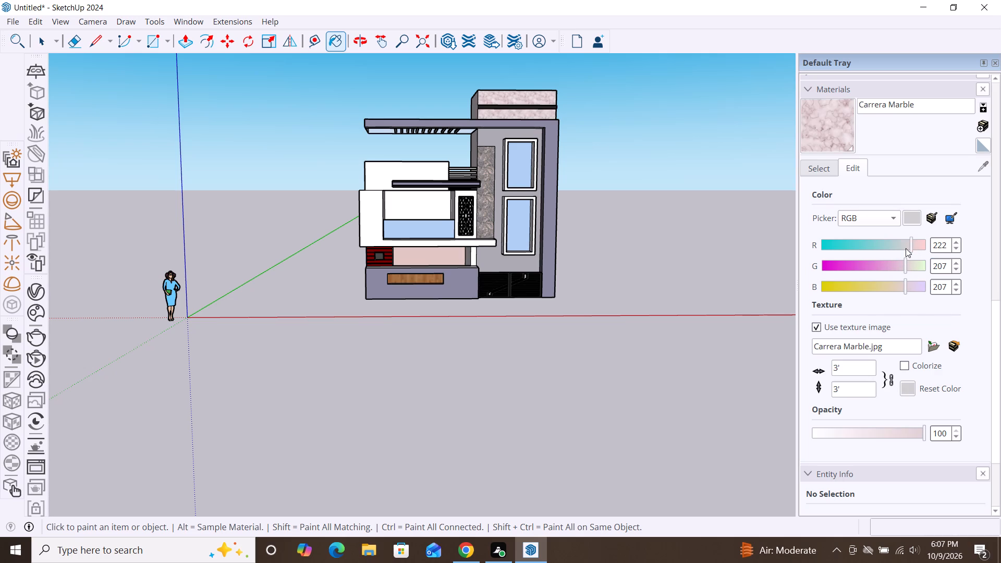
{"action": "left_click", "coordinate": [903, 247]}
Push/Pull the outer side face of the white upper block outward 9 13/16", flush with the side wall of the balcony block below.
{"action": "scroll", "coordinate": [550, 163], "scroll_direction": "down", "scroll_amount": 1}
{"action": "scroll", "coordinate": [474, 125], "scroll_direction": "up", "scroll_amount": 1}
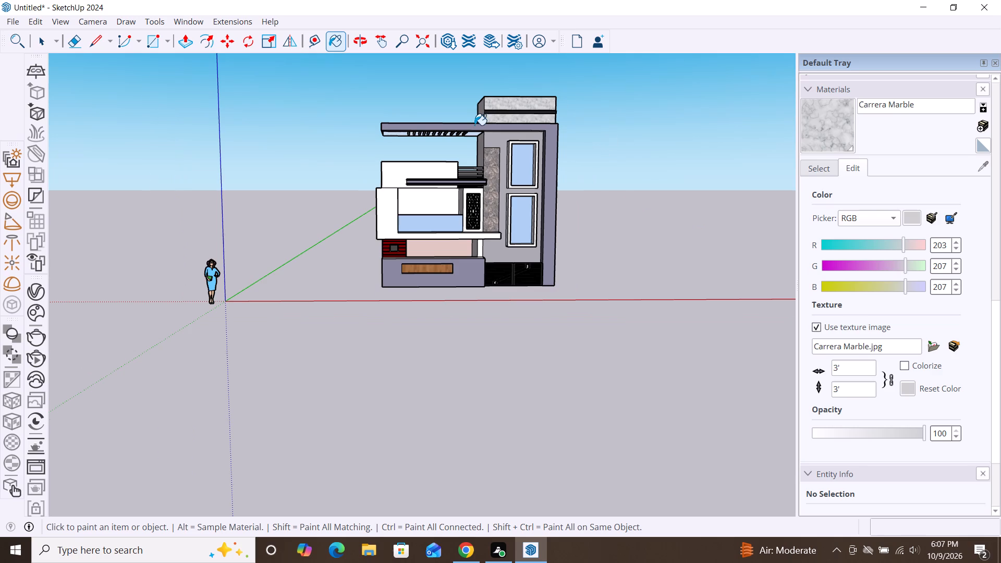
{"action": "scroll", "coordinate": [474, 125], "scroll_direction": "up", "scroll_amount": 1}
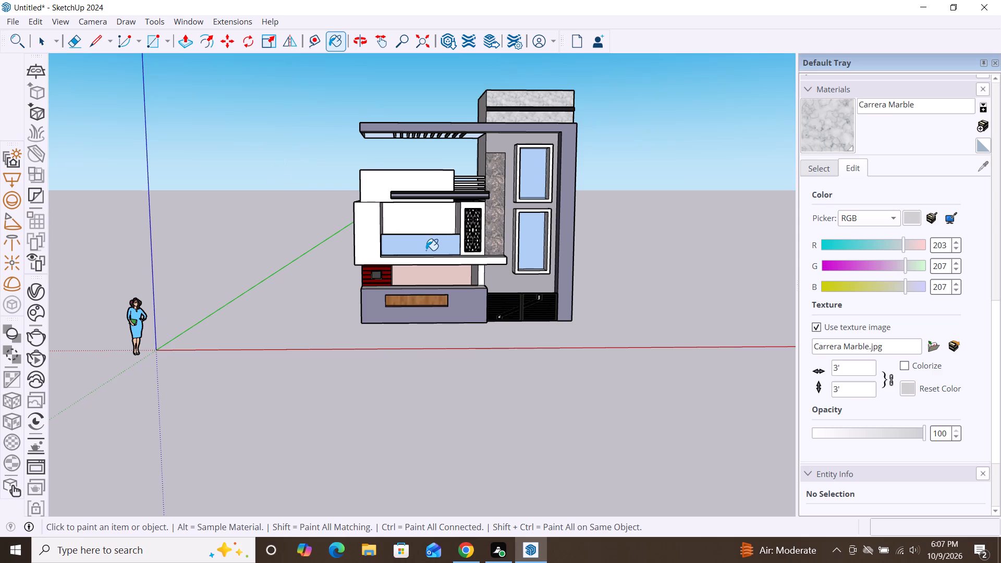
{"action": "scroll", "coordinate": [426, 250], "scroll_direction": "up", "scroll_amount": 2}
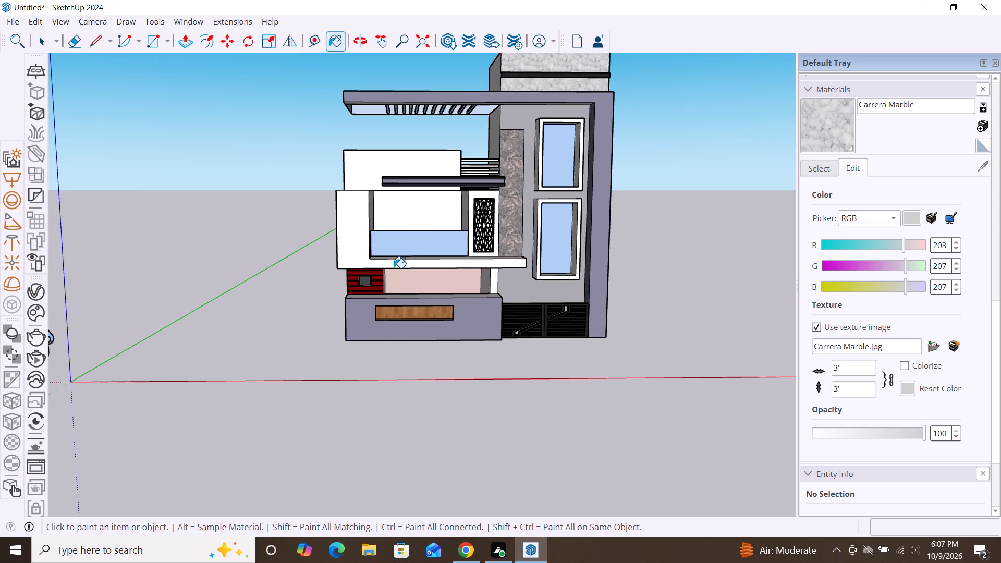
{"action": "key", "text": "space"}
{"action": "middle_click_drag", "start_coordinate": [431, 304], "coordinate": [431, 429], "text": "alt"}
{"action": "middle_click_drag", "start_coordinate": [314, 364], "coordinate": [604, 378], "text": "alt"}
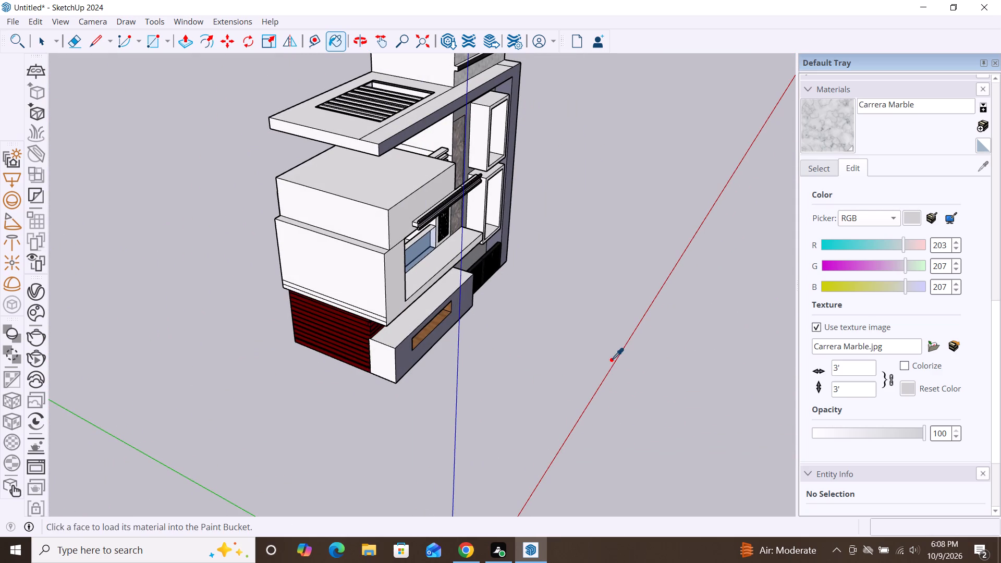
{"action": "key", "text": "p"}
{"action": "left_click", "coordinate": [367, 224]}
{"action": "left_click", "coordinate": [351, 258]}
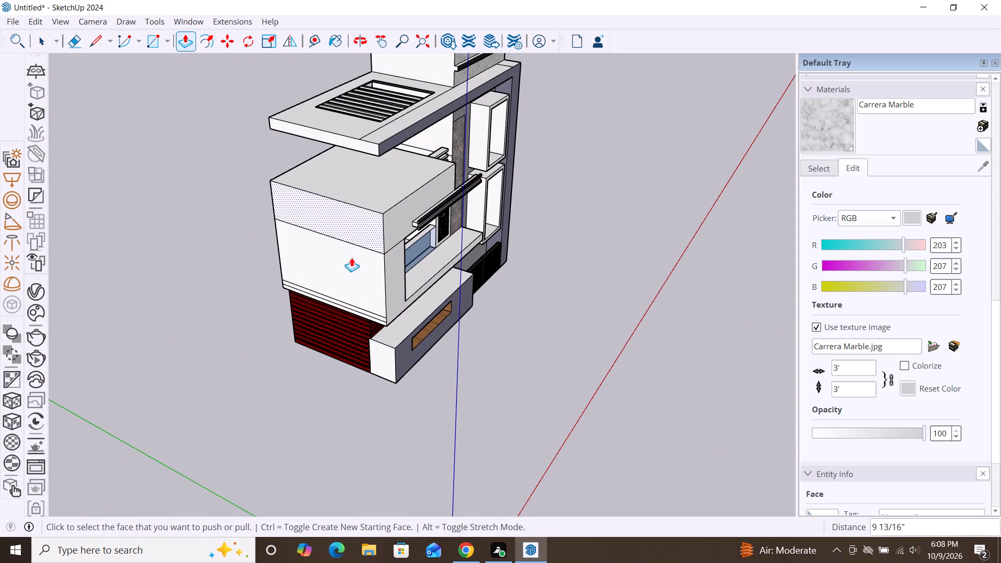
{"action": "key", "text": "space"}
Erase the seam line on the front face between the white upper block and the balcony block below.
{"action": "scroll", "coordinate": [582, 248], "scroll_direction": "down", "scroll_amount": 3}
{"action": "middle_click_drag", "start_coordinate": [551, 345], "coordinate": [319, 279]}
{"action": "middle_click_drag", "start_coordinate": [393, 279], "coordinate": [245, 219], "text": "alt"}
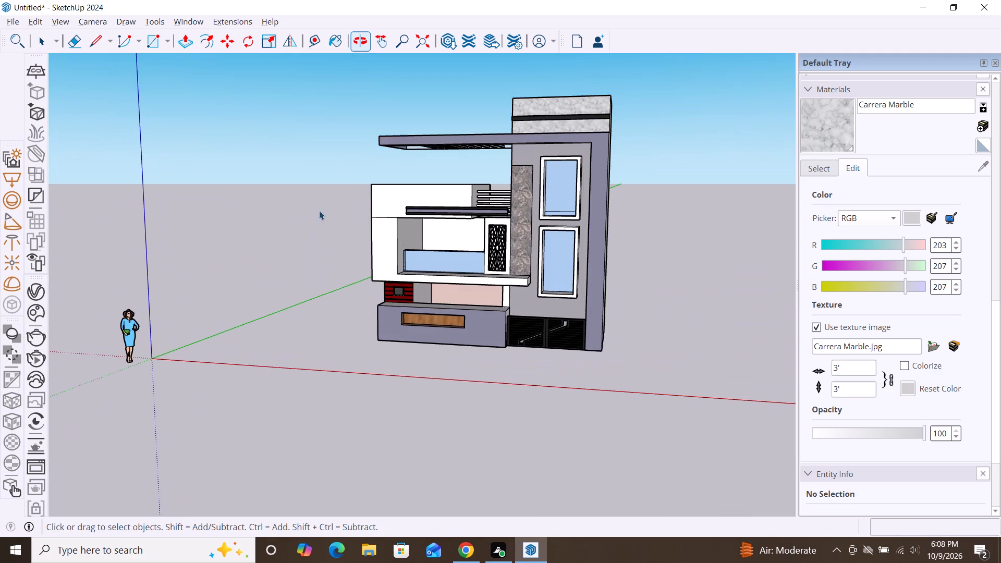
{"action": "scroll", "coordinate": [374, 219], "scroll_direction": "up", "scroll_amount": 6}
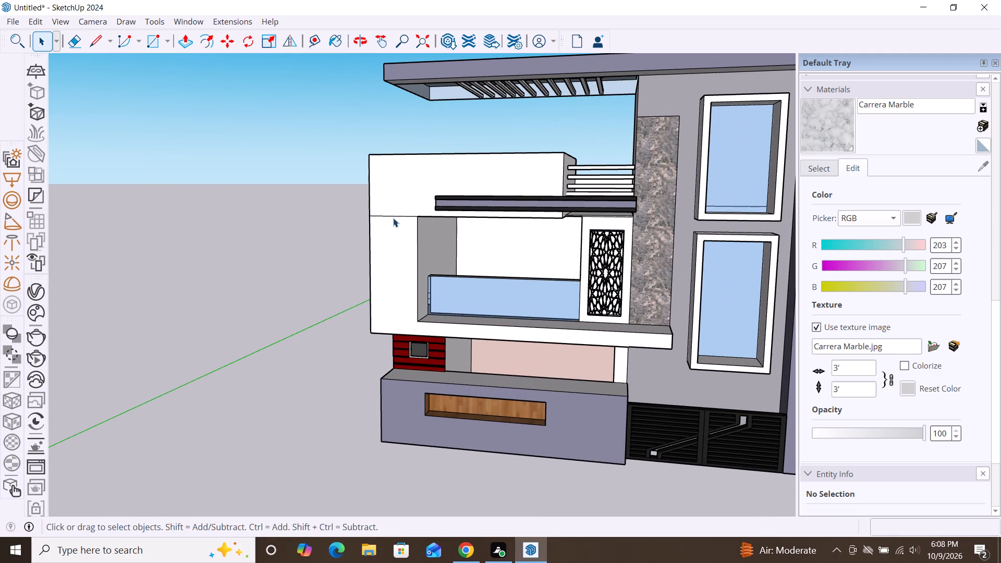
{"action": "key", "text": "e"}
{"action": "left_click", "coordinate": [395, 215]}
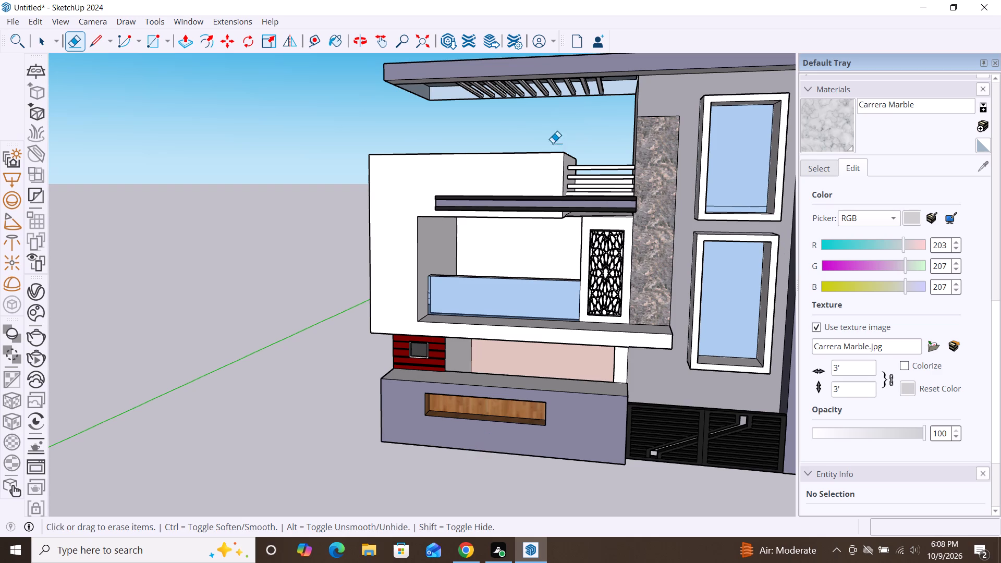
{"action": "scroll", "coordinate": [336, 137], "scroll_direction": "down", "scroll_amount": 3}
{"action": "scroll", "coordinate": [227, 161], "scroll_direction": "down", "scroll_amount": 3}
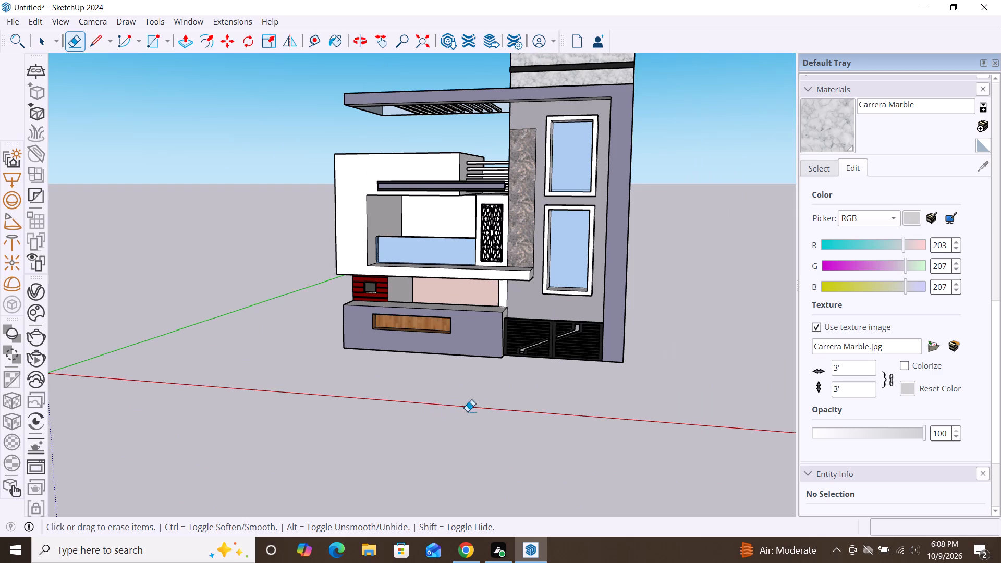
{"action": "key", "text": "space"}
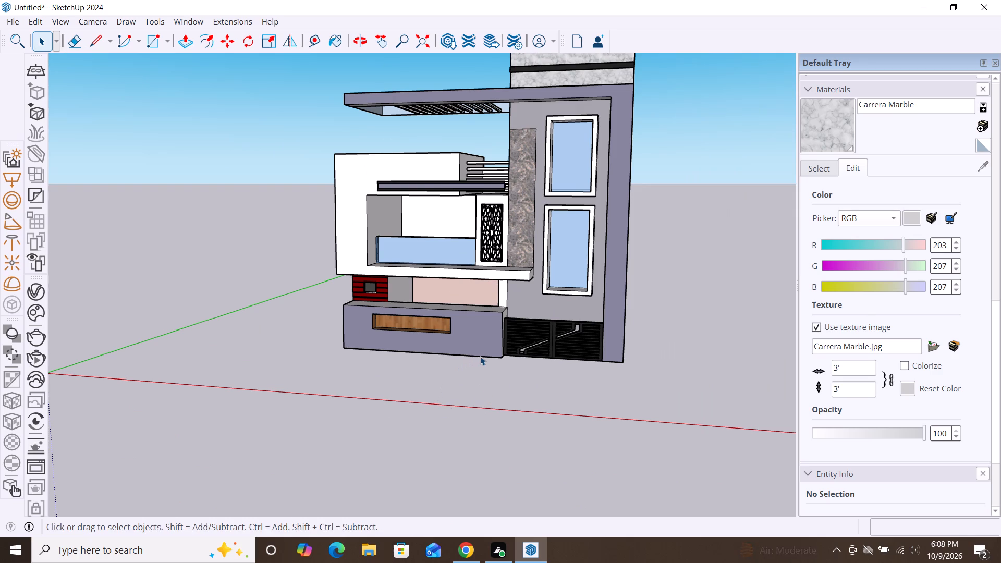
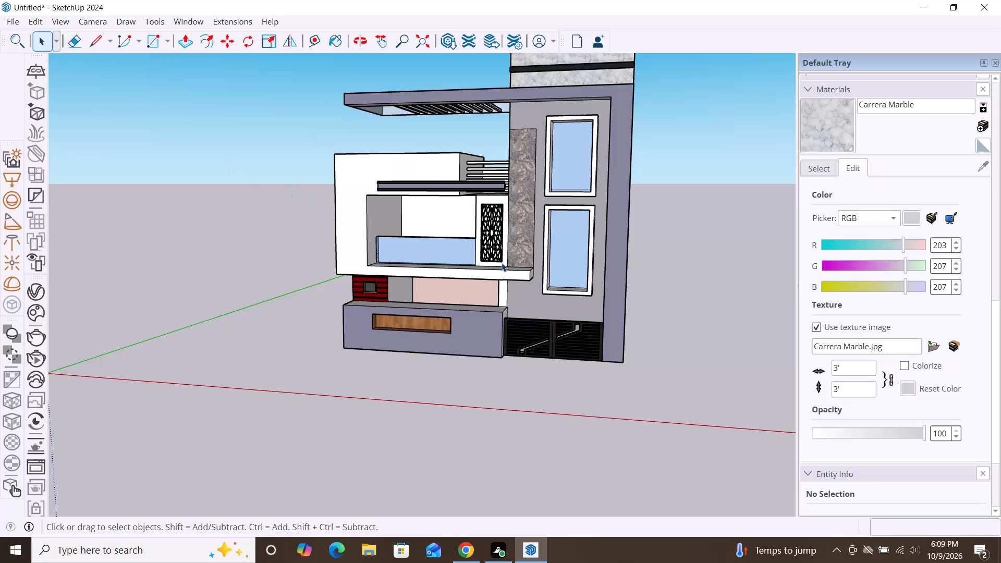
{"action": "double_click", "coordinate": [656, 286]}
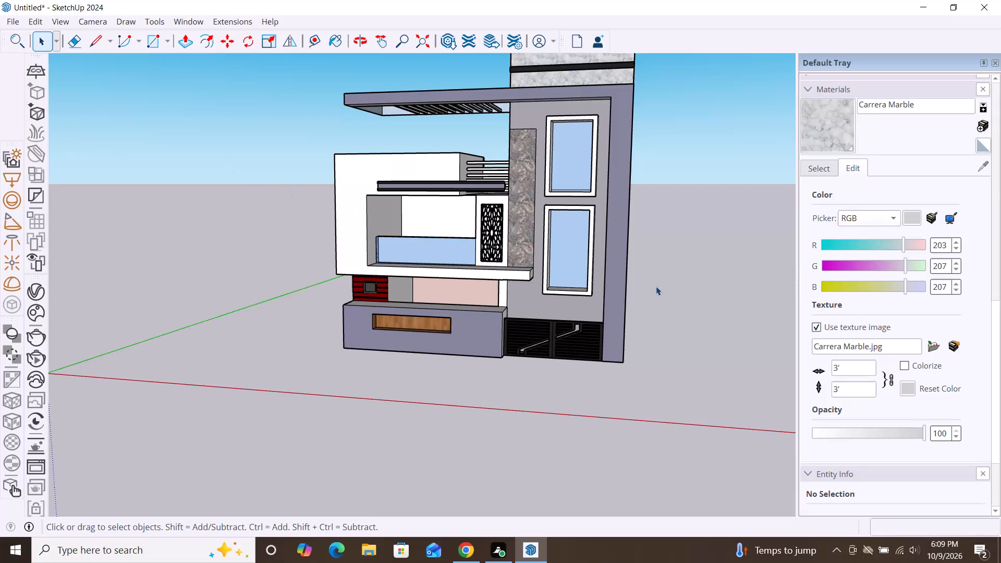
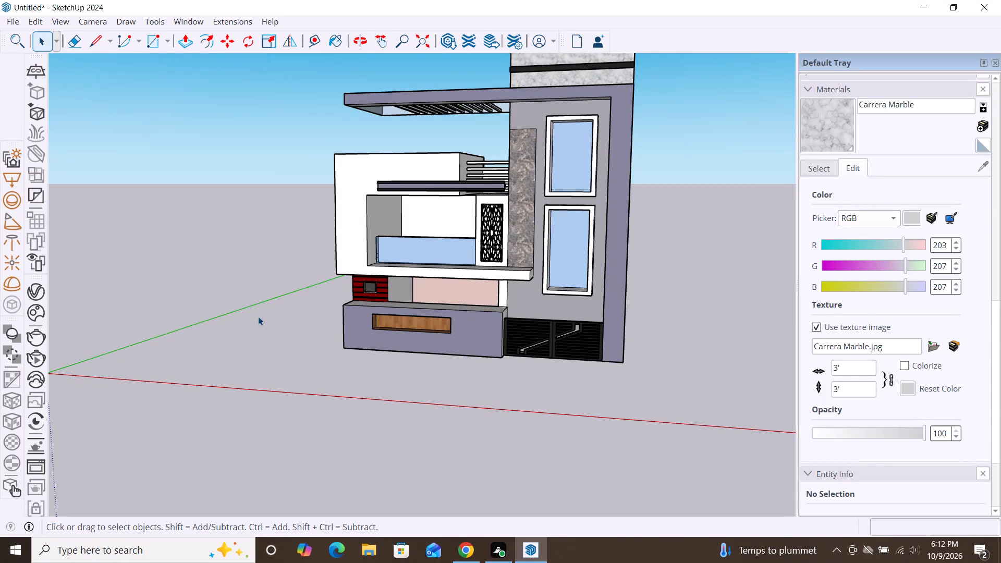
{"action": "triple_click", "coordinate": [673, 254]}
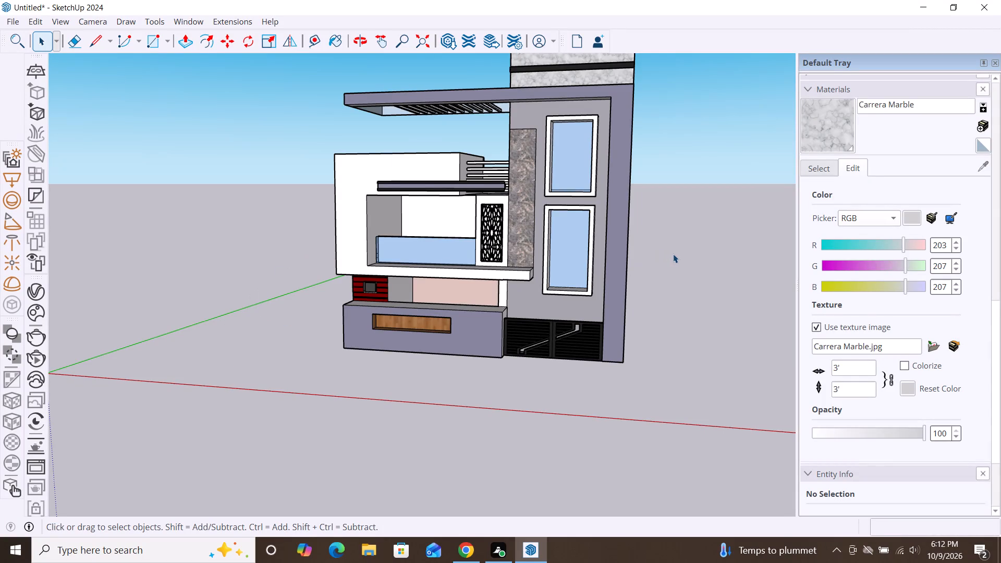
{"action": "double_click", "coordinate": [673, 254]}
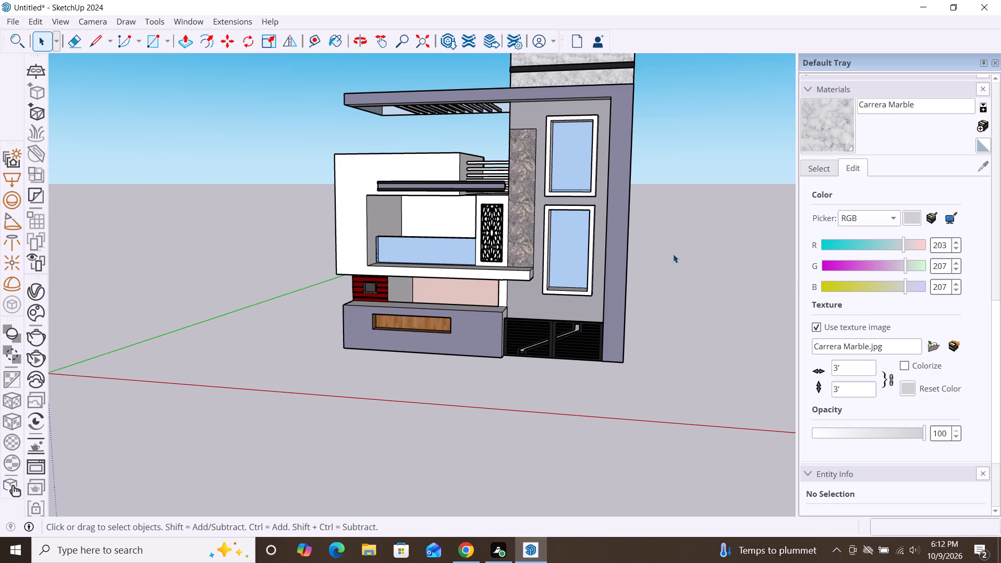
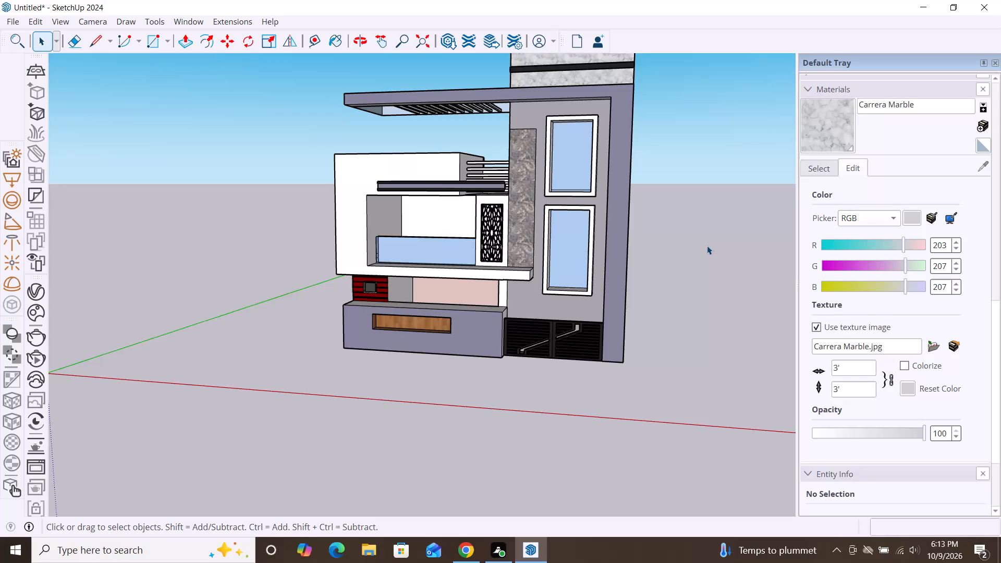
Examine the house's front elevation from different angles and distances, including the balcony, windows, boundary wall and gate.
{"action": "scroll", "coordinate": [625, 289], "scroll_direction": "down", "scroll_amount": 2}
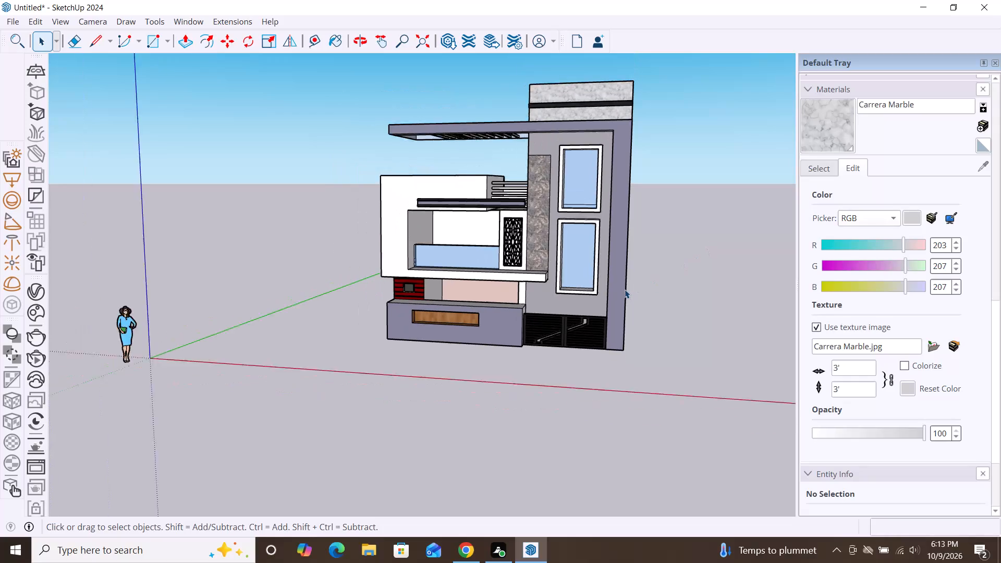
{"action": "scroll", "coordinate": [625, 289], "scroll_direction": "down", "scroll_amount": 1}
{"action": "middle_click_drag", "start_coordinate": [568, 303], "coordinate": [659, 325]}
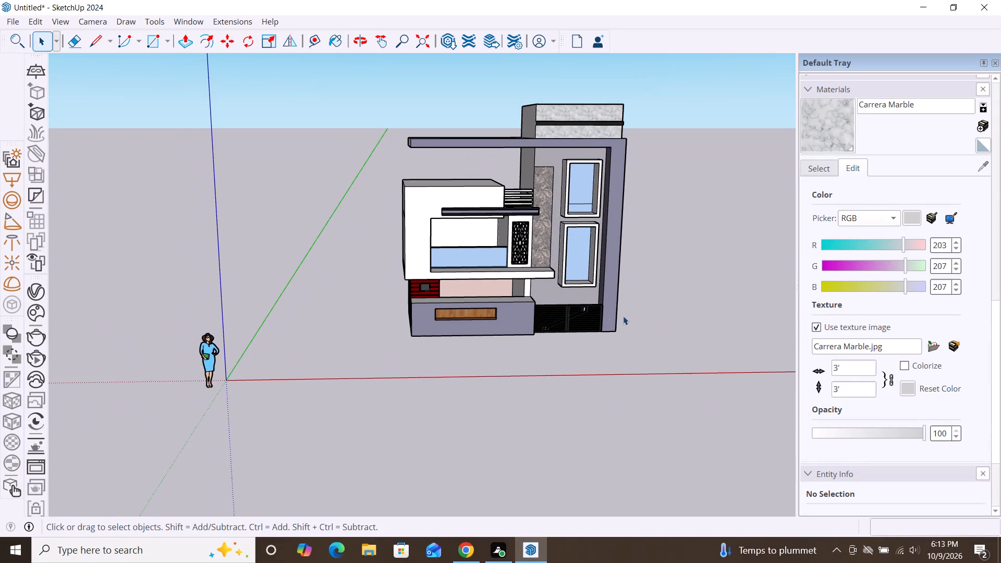
{"action": "scroll", "coordinate": [604, 311], "scroll_direction": "up", "scroll_amount": 4}
{"action": "scroll", "coordinate": [604, 311], "scroll_direction": "down", "scroll_amount": 2}
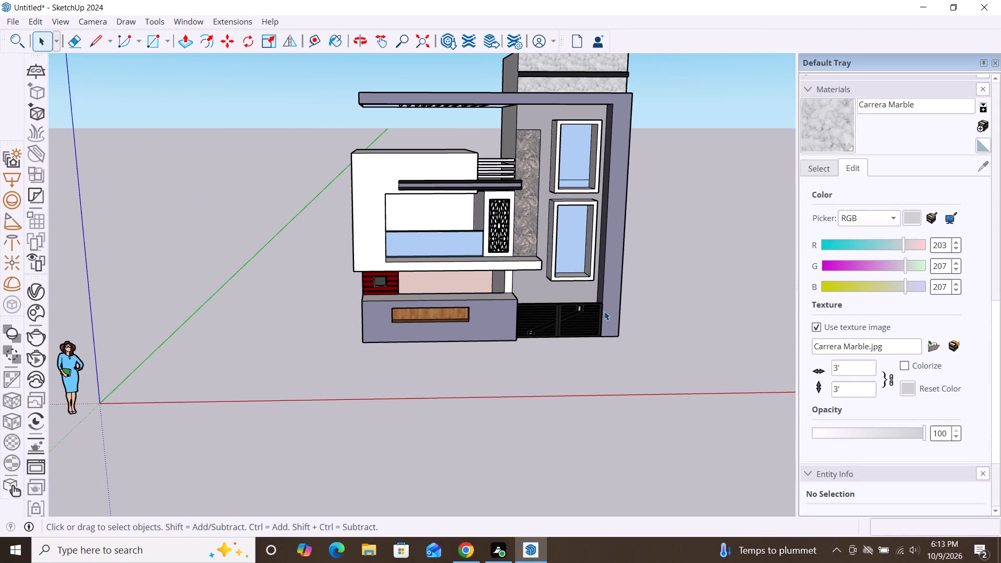
{"action": "left_click", "coordinate": [725, 368]}
{"action": "middle_click_drag", "start_coordinate": [575, 335], "coordinate": [575, 297]}
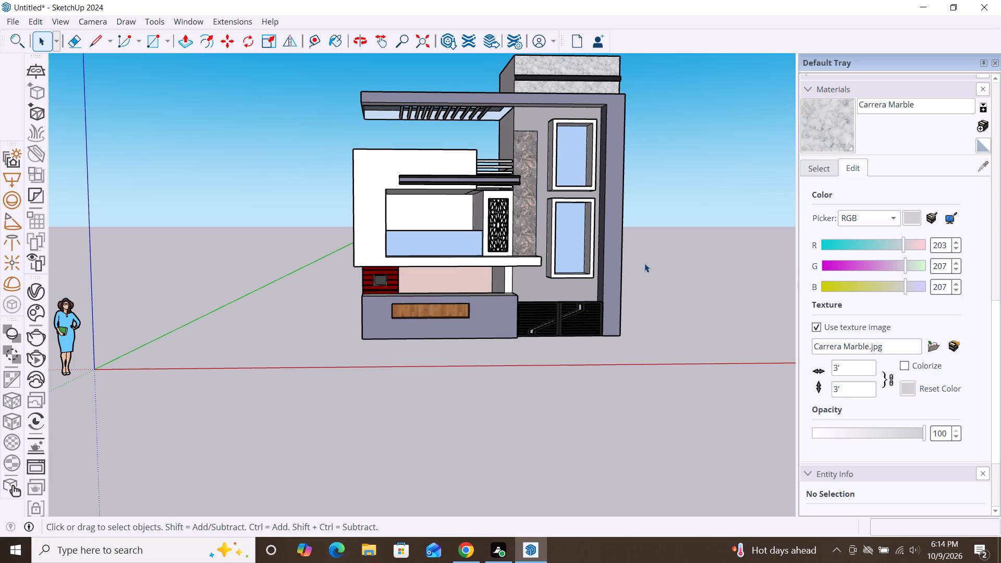
{"action": "left_click", "coordinate": [693, 215]}
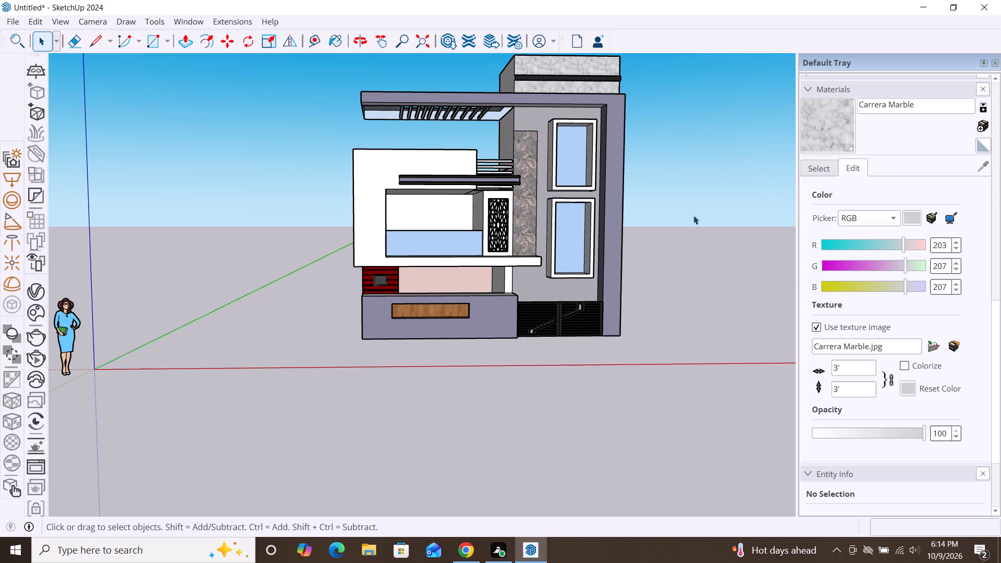
{"action": "double_click", "coordinate": [693, 215]}
{"action": "double_click", "coordinate": [753, 269]}
{"action": "scroll", "coordinate": [450, 207], "scroll_direction": "up", "scroll_amount": 8}
{"action": "scroll", "coordinate": [450, 207], "scroll_direction": "down", "scroll_amount": 3}
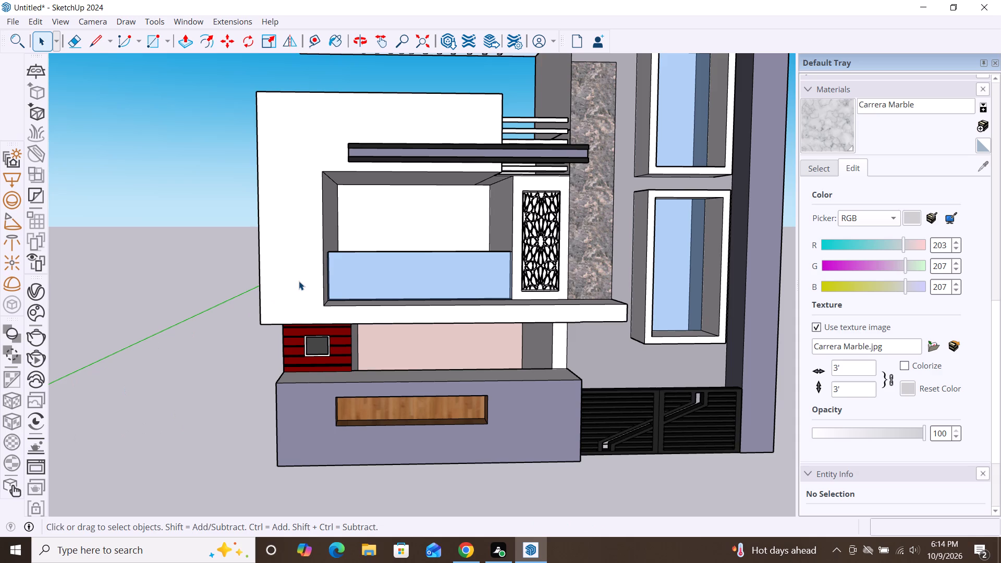
{"action": "scroll", "coordinate": [299, 281], "scroll_direction": "up", "scroll_amount": 2}
{"action": "scroll", "coordinate": [325, 284], "scroll_direction": "down", "scroll_amount": 3}
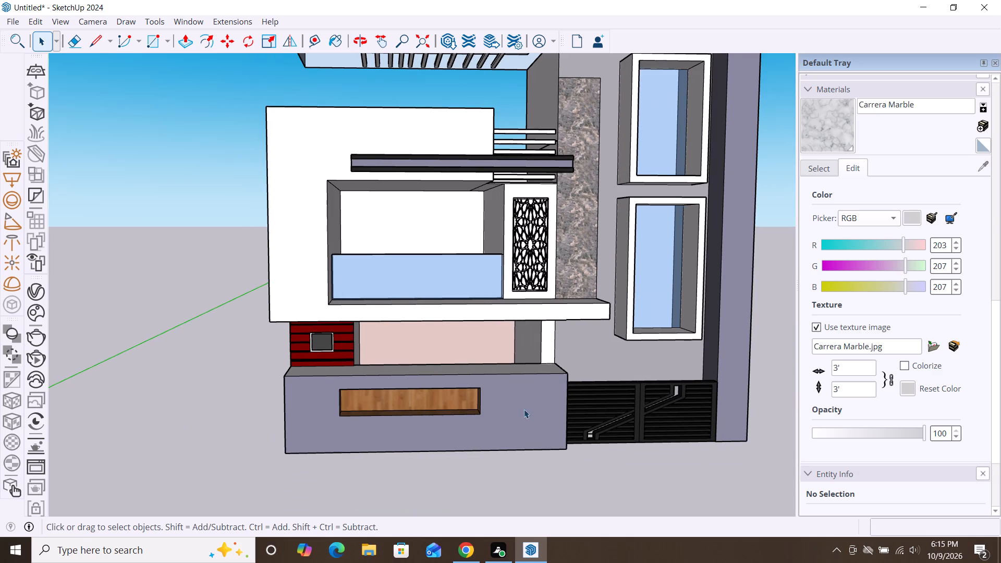
{"action": "scroll", "coordinate": [568, 389], "scroll_direction": "up", "scroll_amount": 2}
{"action": "scroll", "coordinate": [568, 389], "scroll_direction": "down", "scroll_amount": 2}
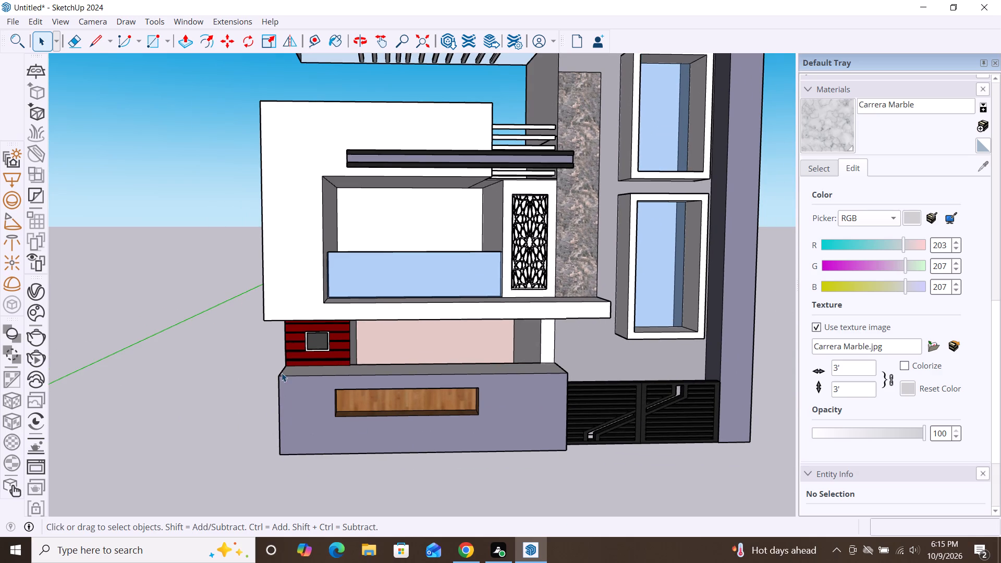
{"action": "double_click", "coordinate": [191, 247]}
{"action": "left_click", "coordinate": [191, 247]}
Import the jendela window model from the Downloads folder and place it on open ground beside the house.
{"action": "left_click", "coordinate": [13, 25]}
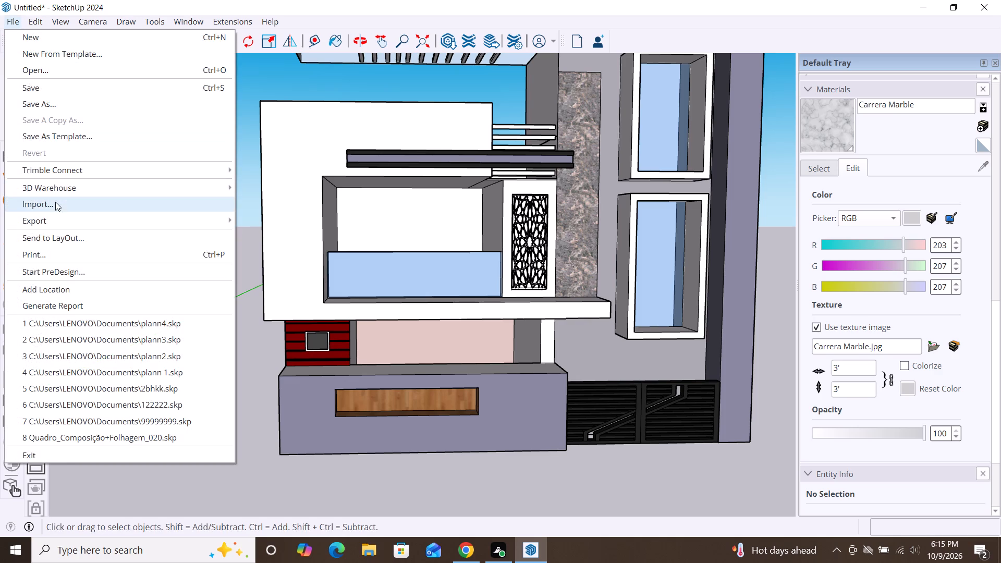
{"action": "left_click", "coordinate": [55, 202]}
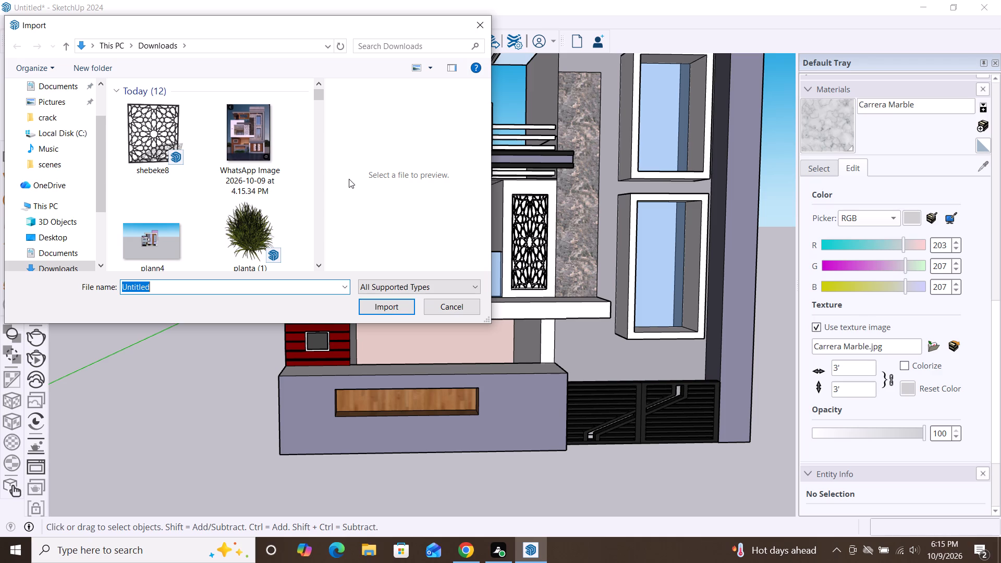
{"action": "scroll", "coordinate": [267, 174], "scroll_direction": "down", "scroll_amount": 3}
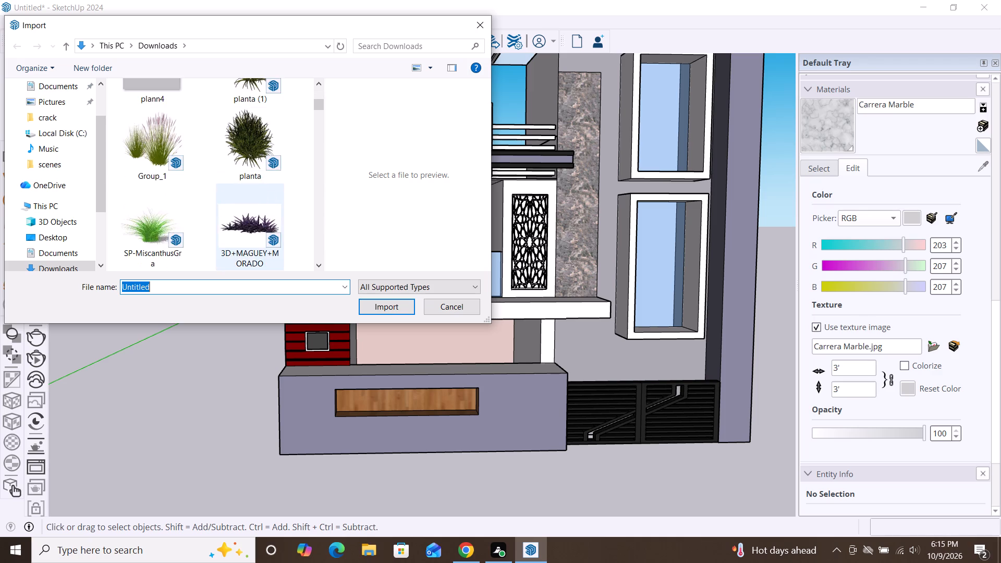
{"action": "scroll", "coordinate": [259, 223], "scroll_direction": "down", "scroll_amount": 7}
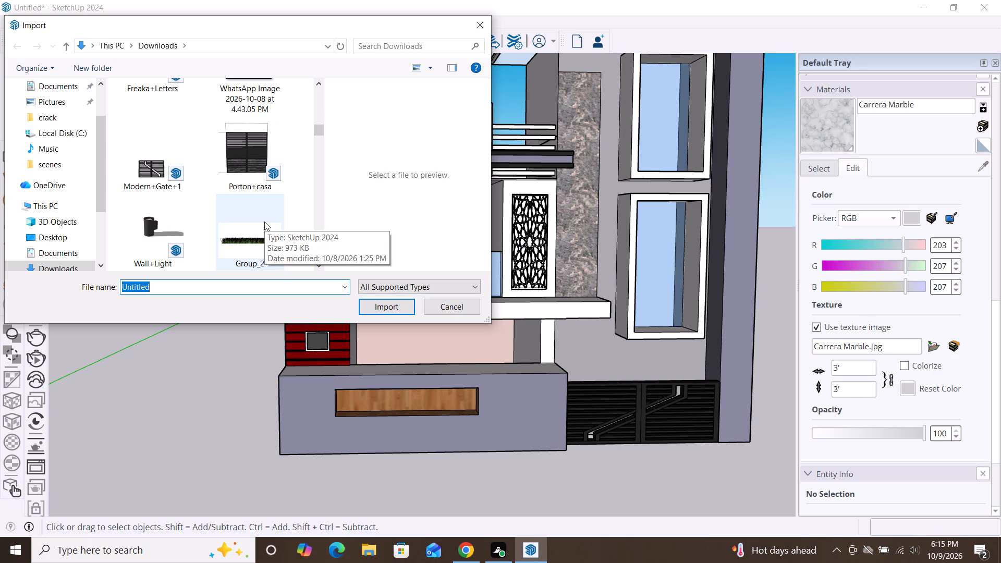
{"action": "scroll", "coordinate": [274, 149], "scroll_direction": "down", "scroll_amount": 5}
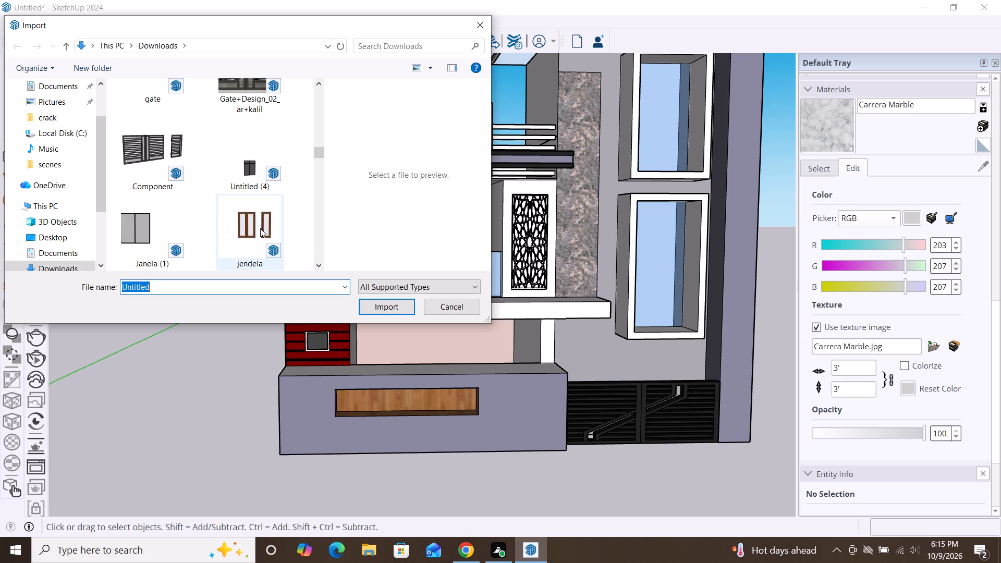
{"action": "left_click", "coordinate": [242, 244]}
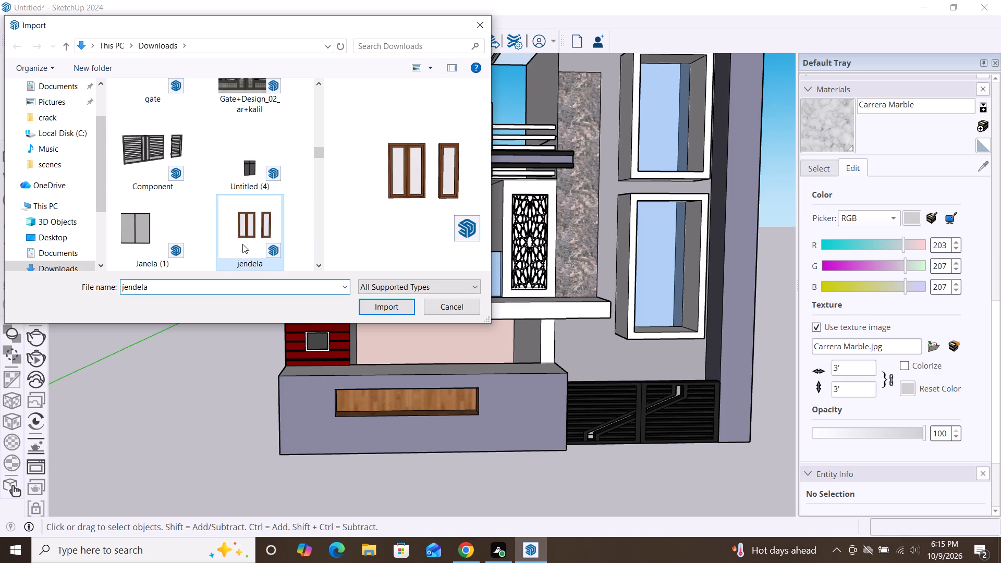
{"action": "left_click", "coordinate": [390, 309]}
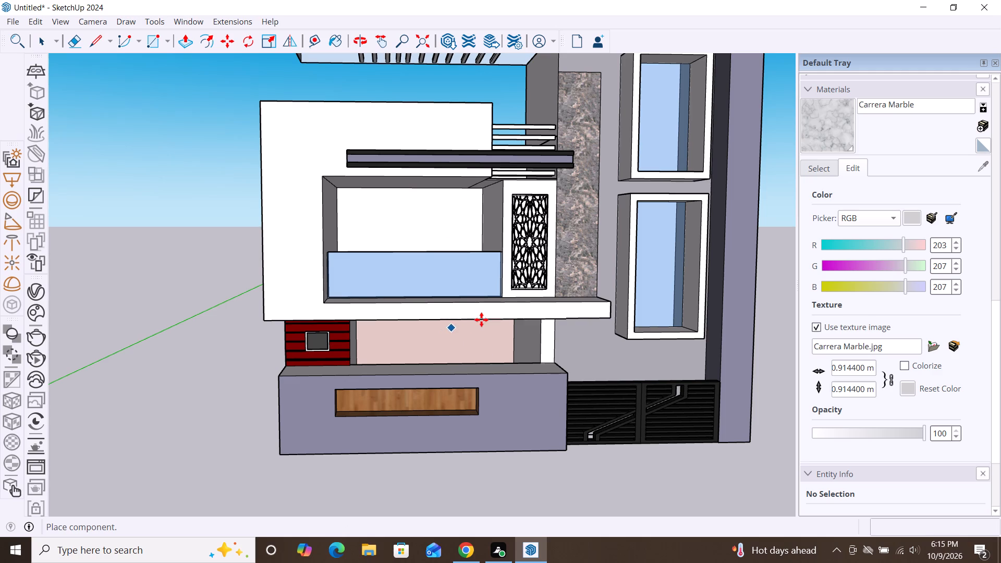
{"action": "scroll", "coordinate": [305, 309], "scroll_direction": "down", "scroll_amount": 4}
{"action": "scroll", "coordinate": [215, 251], "scroll_direction": "down", "scroll_amount": 3}
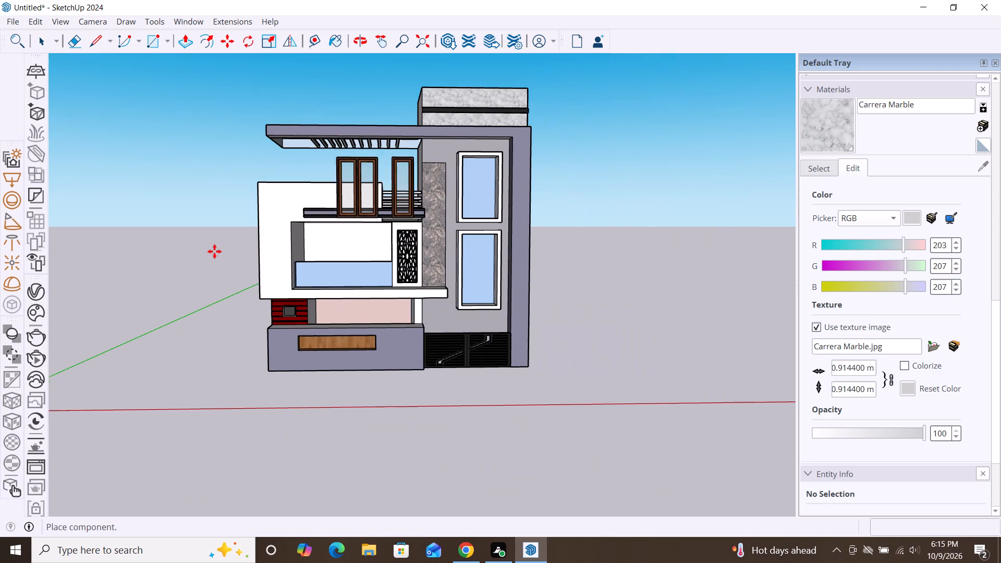
{"action": "left_click", "coordinate": [538, 385]}
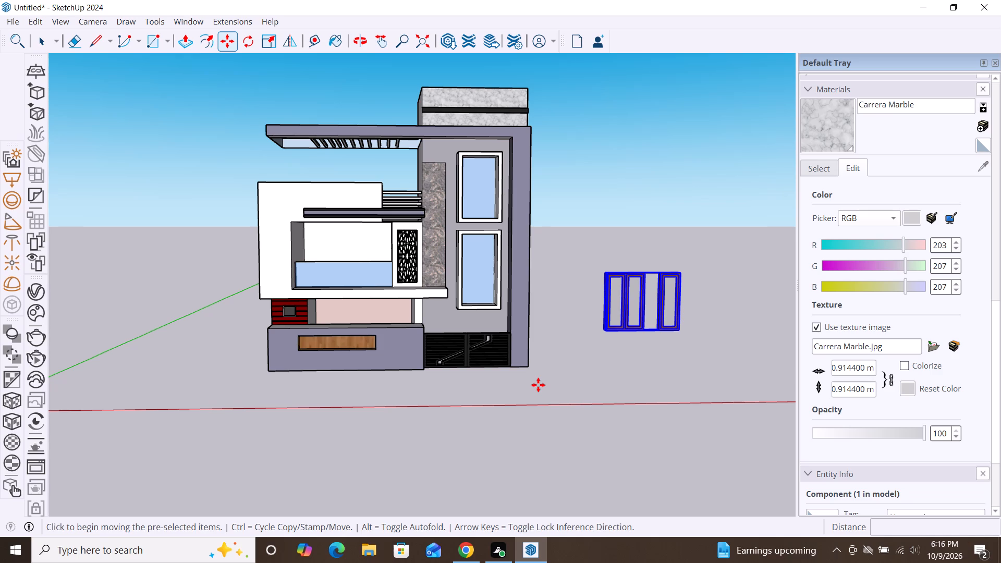
Explode the imported wooden window component into its separate double-pane and single-pane windows.
{"action": "scroll", "coordinate": [698, 295], "scroll_direction": "up", "scroll_amount": 3}
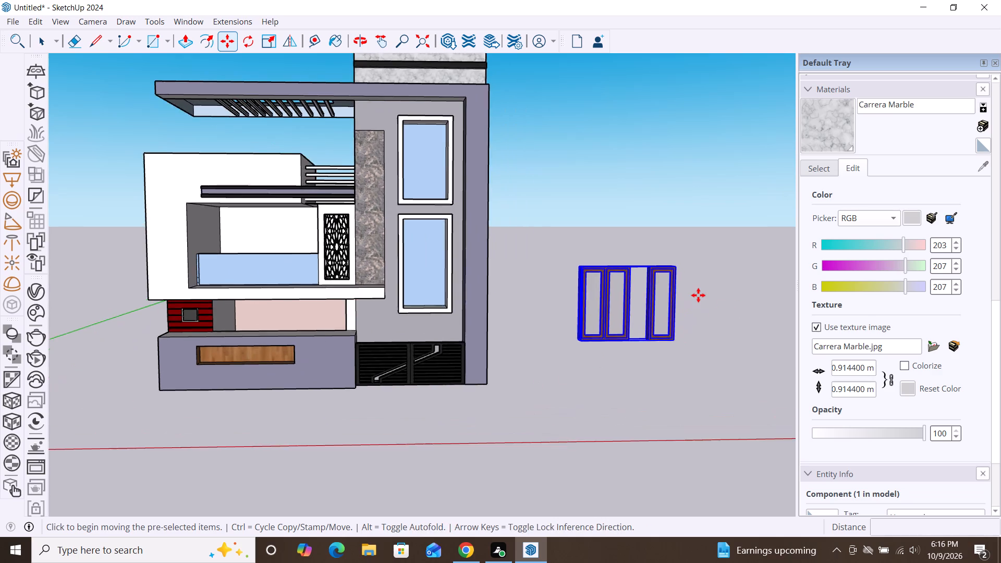
{"action": "scroll", "coordinate": [698, 295], "scroll_direction": "up", "scroll_amount": 5}
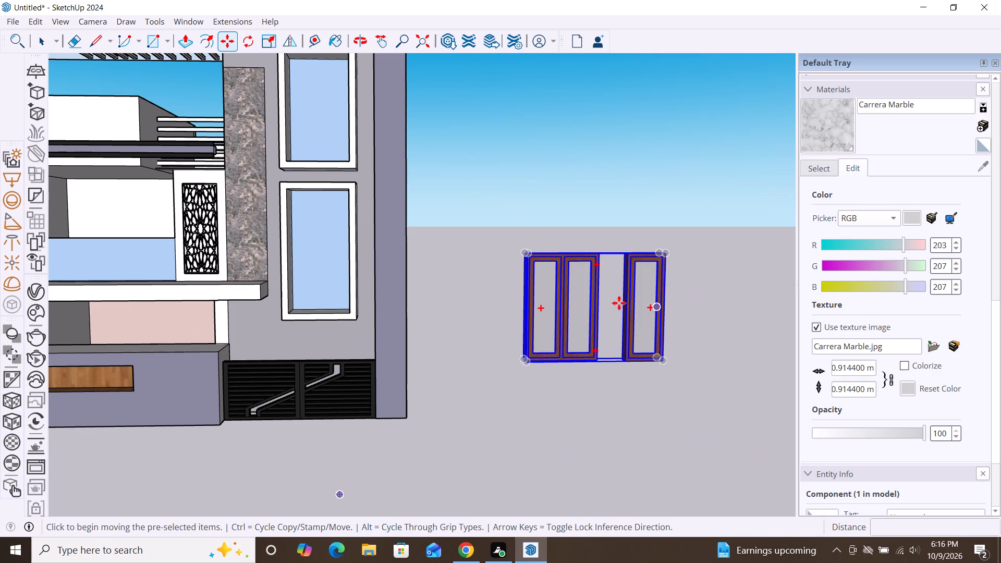
{"action": "right_click", "coordinate": [619, 303]}
{"action": "left_click", "coordinate": [571, 384]}
{"action": "left_click", "coordinate": [571, 359]}
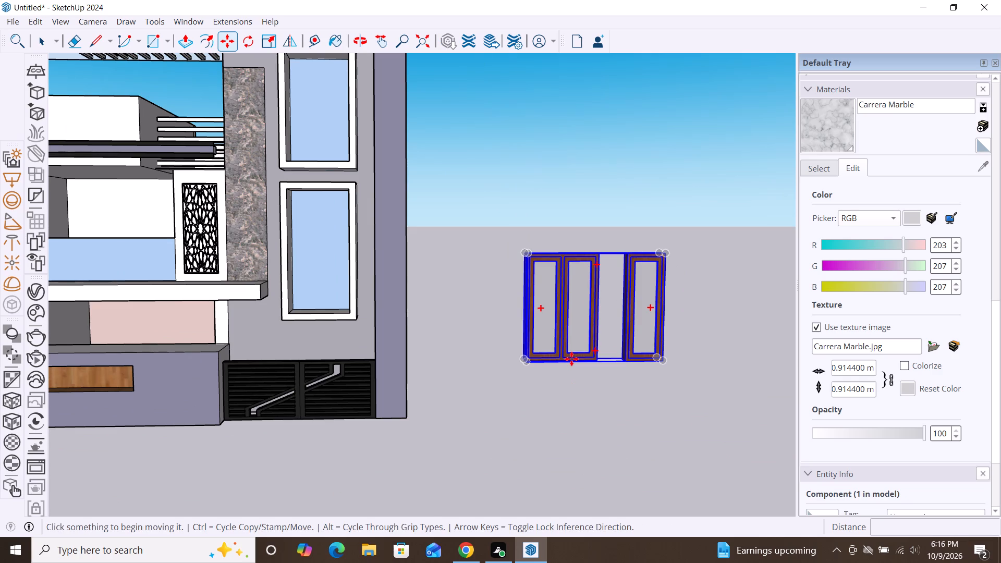
{"action": "key", "text": "space"}
{"action": "left_click", "coordinate": [578, 337]}
{"action": "right_click", "coordinate": [565, 303]}
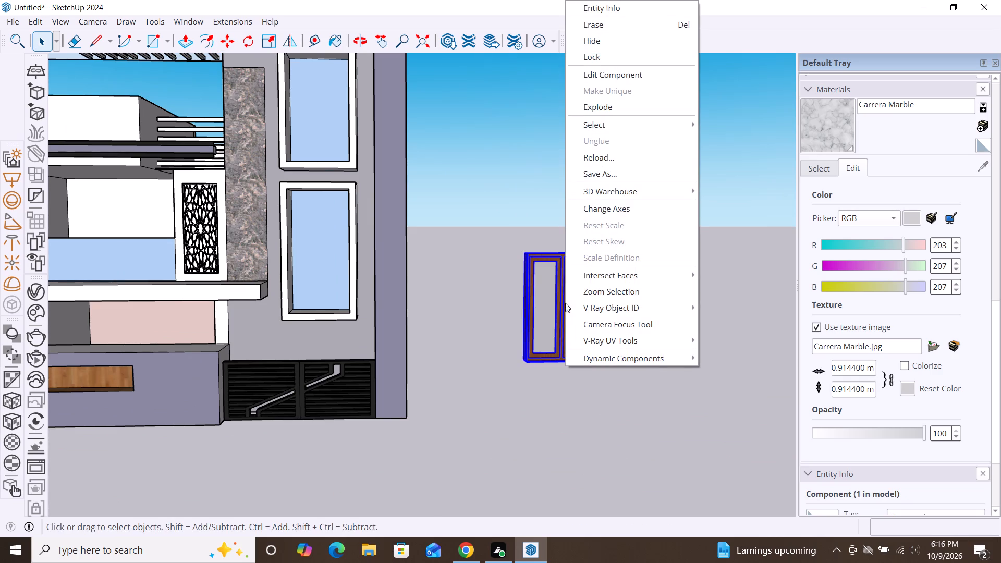
{"action": "left_click", "coordinate": [618, 105]}
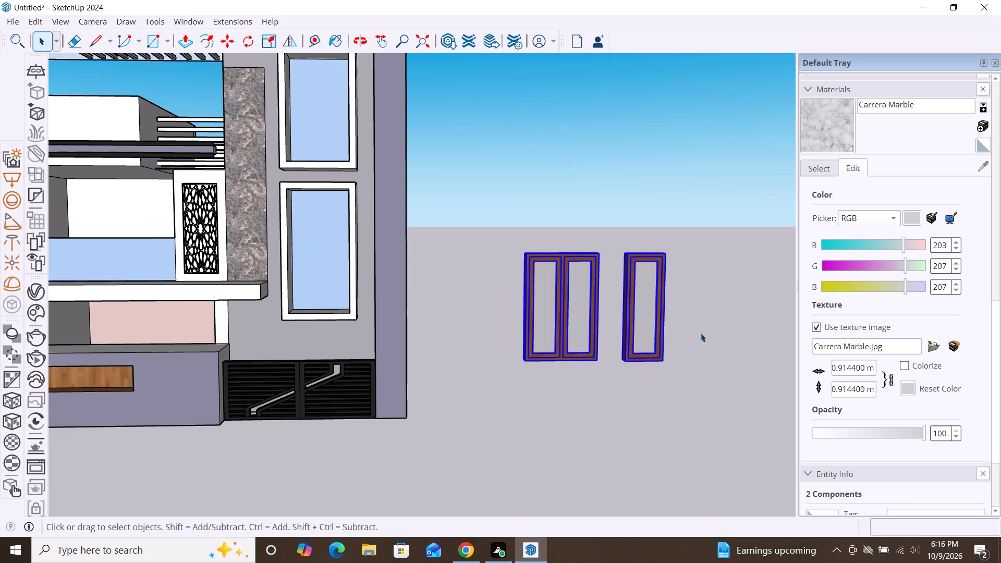
{"action": "left_click", "coordinate": [715, 393]}
Move the single-pane window about 1' 8" along the red axis against the double-pane window.
{"action": "left_click", "coordinate": [633, 269]}
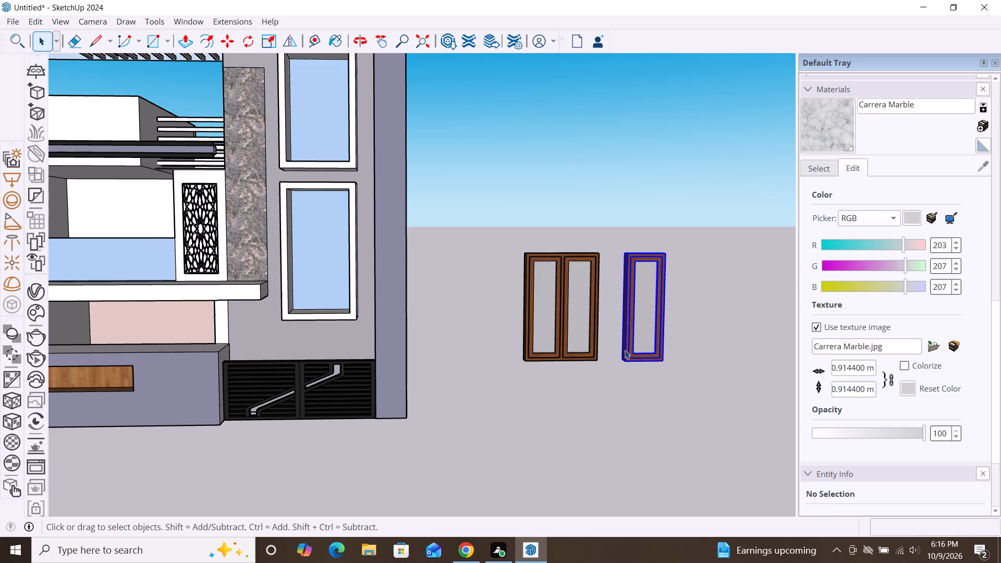
{"action": "key", "text": "m"}
{"action": "left_click", "coordinate": [629, 361]}
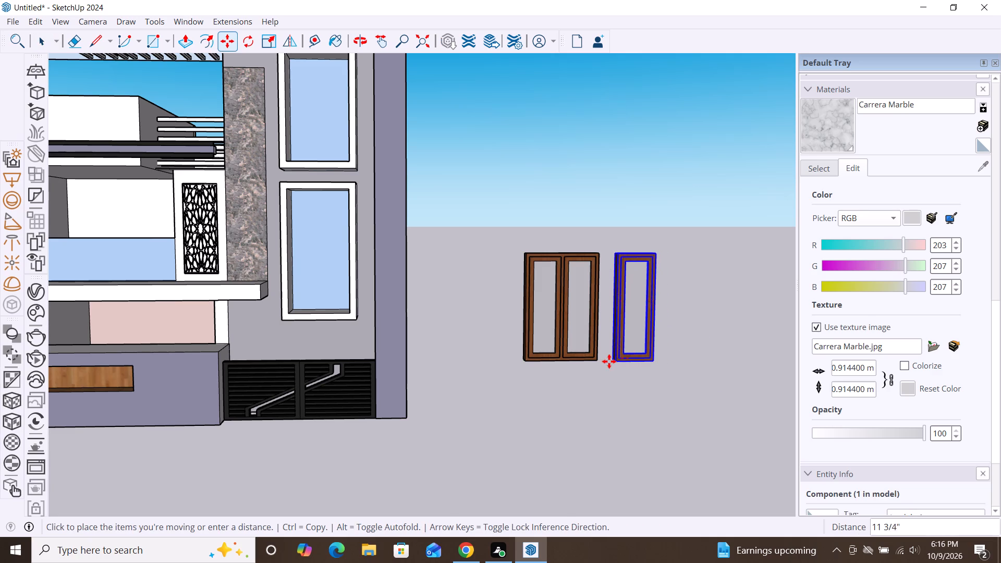
{"action": "scroll", "coordinate": [595, 360], "scroll_direction": "up", "scroll_amount": 6}
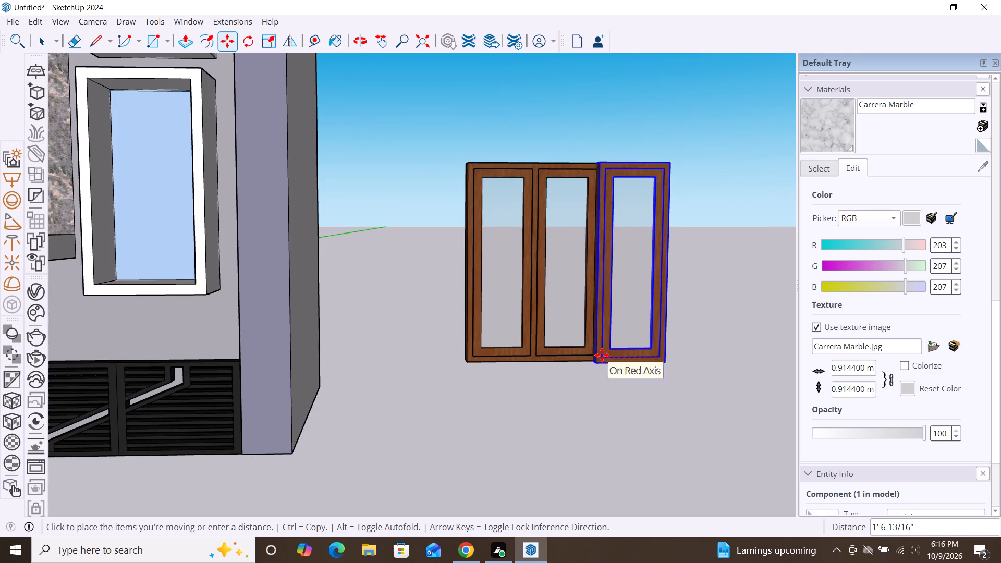
{"action": "left_click", "coordinate": [599, 356]}
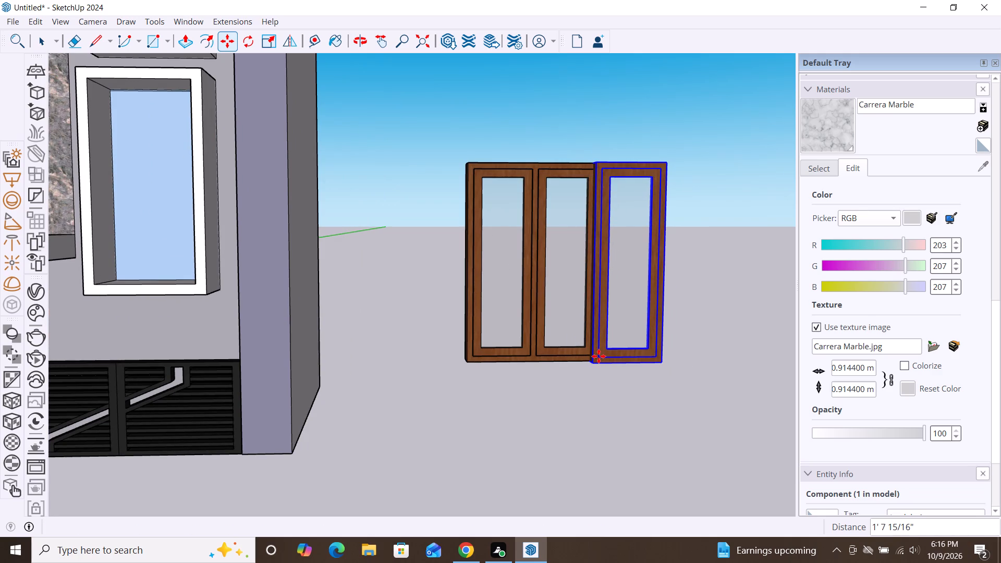
{"action": "key", "text": "space"}
{"action": "left_click", "coordinate": [695, 446]}
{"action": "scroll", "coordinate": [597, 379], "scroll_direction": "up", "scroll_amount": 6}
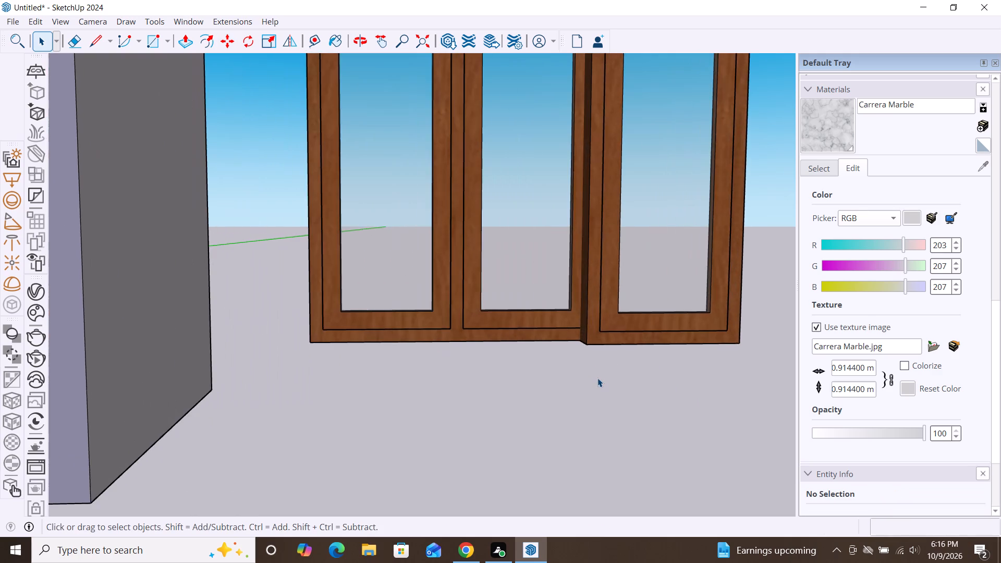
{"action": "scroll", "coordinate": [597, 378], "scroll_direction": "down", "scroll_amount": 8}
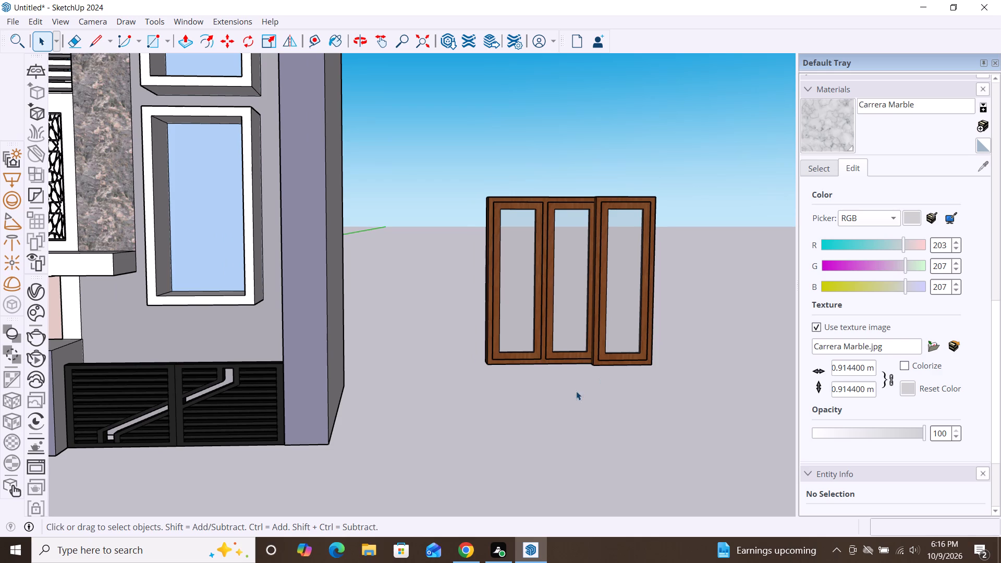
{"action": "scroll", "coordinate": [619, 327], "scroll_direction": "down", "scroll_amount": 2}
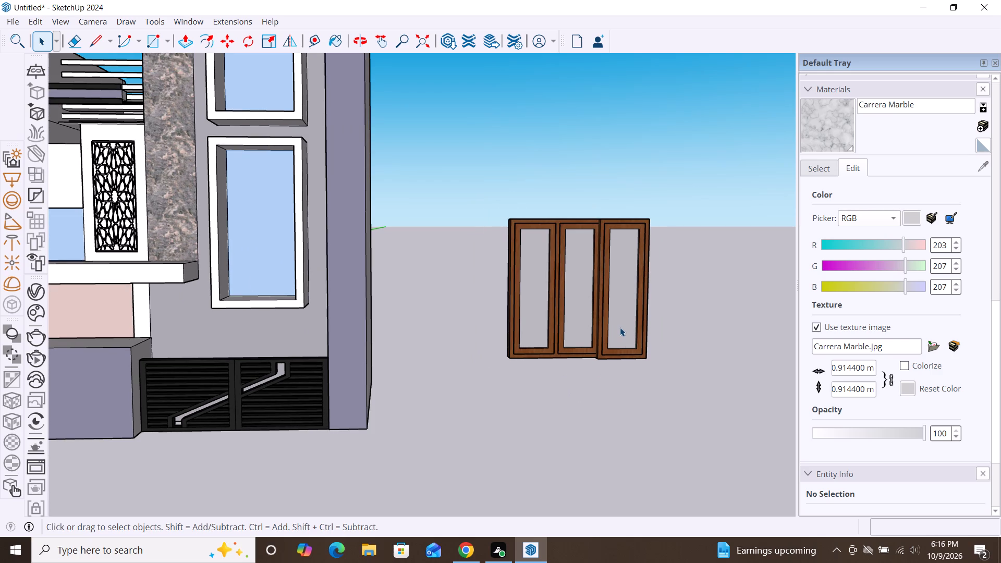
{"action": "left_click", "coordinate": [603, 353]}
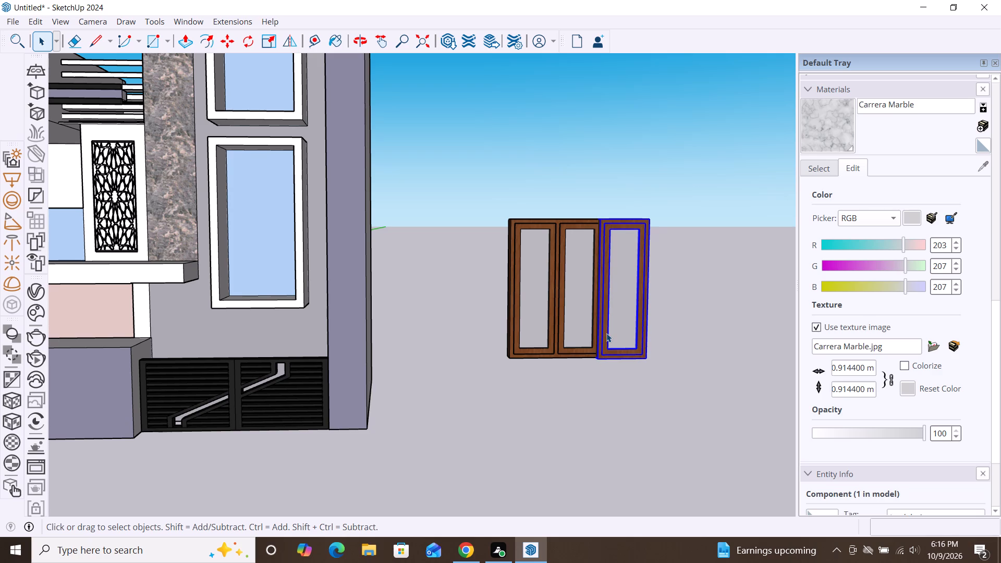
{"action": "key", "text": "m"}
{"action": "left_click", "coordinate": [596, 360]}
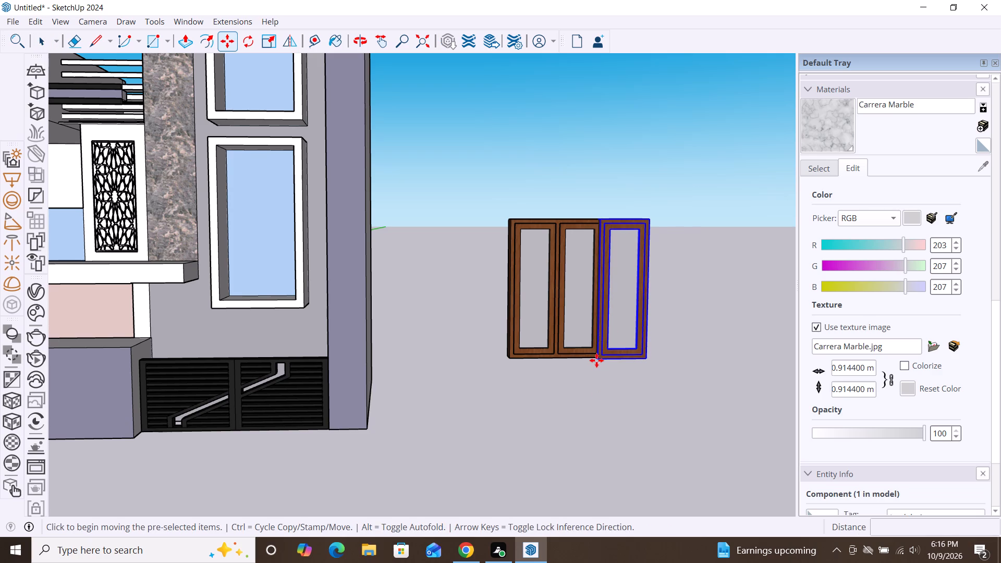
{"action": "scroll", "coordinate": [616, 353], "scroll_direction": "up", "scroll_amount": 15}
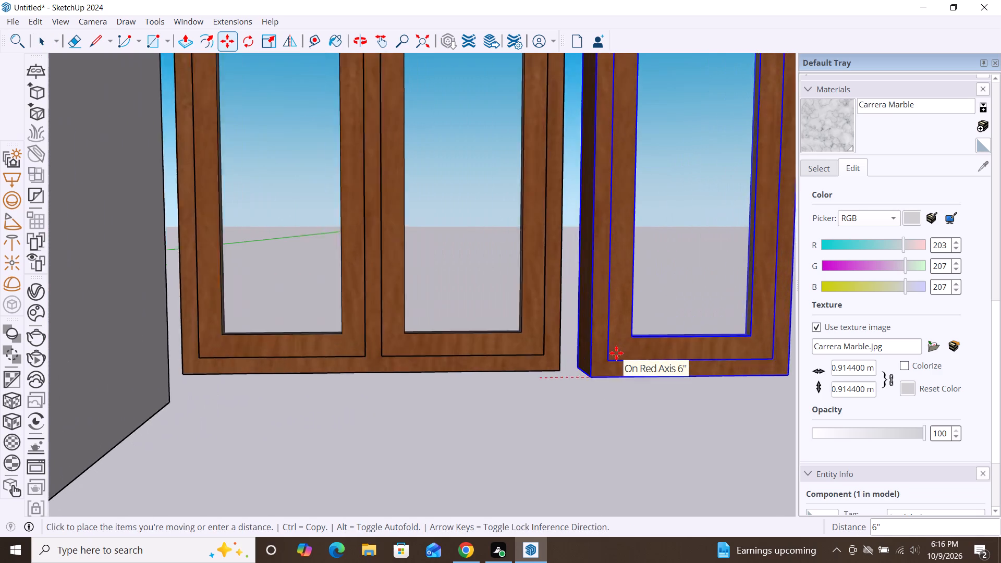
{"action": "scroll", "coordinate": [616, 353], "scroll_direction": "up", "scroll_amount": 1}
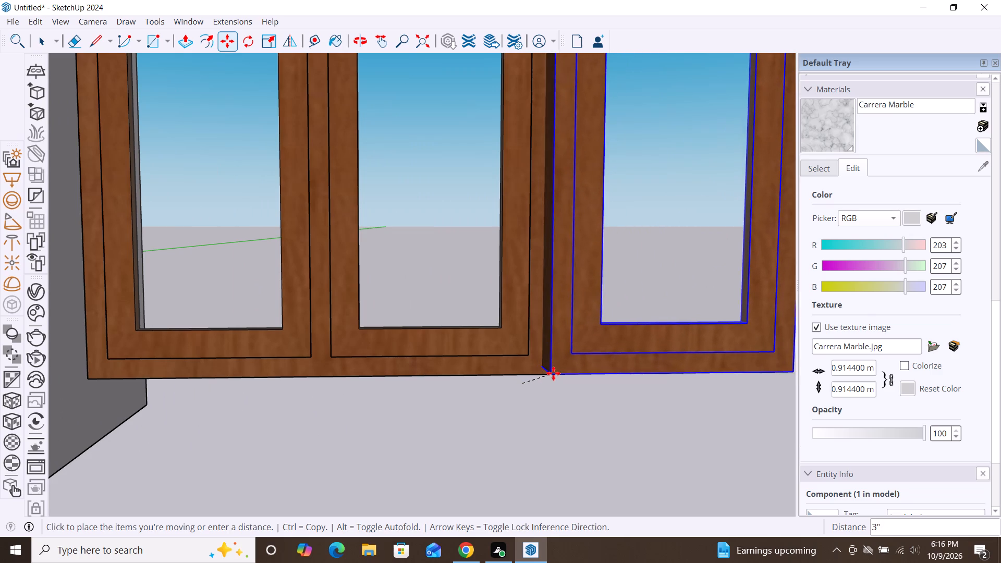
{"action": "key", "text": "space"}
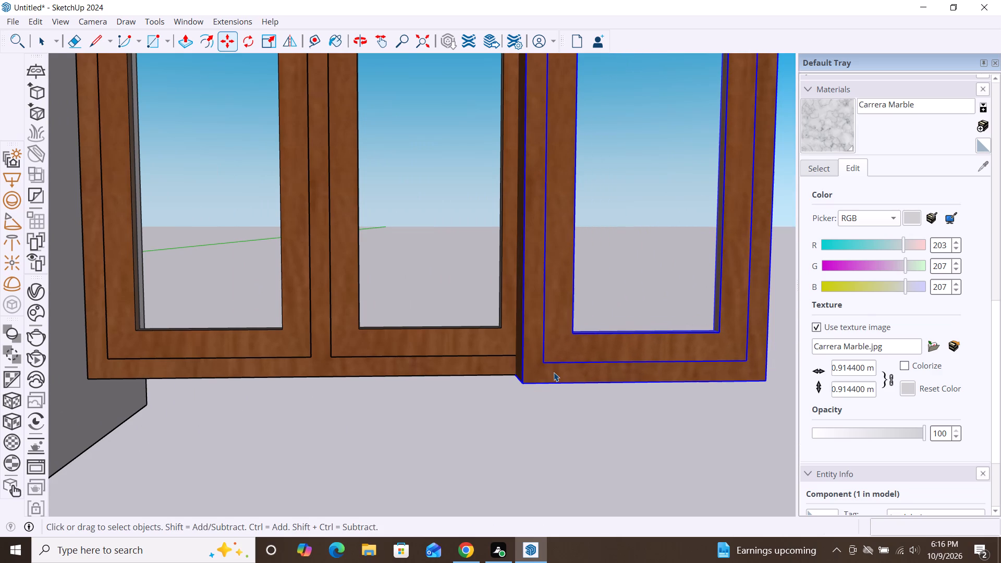
Move the single-pane window about 3 3/4" so its rear bottom corner meets the double-pane window's adjoining front bottom corner.
{"action": "scroll", "coordinate": [462, 302], "scroll_direction": "down", "scroll_amount": 8}
{"action": "scroll", "coordinate": [420, 299], "scroll_direction": "down", "scroll_amount": 2}
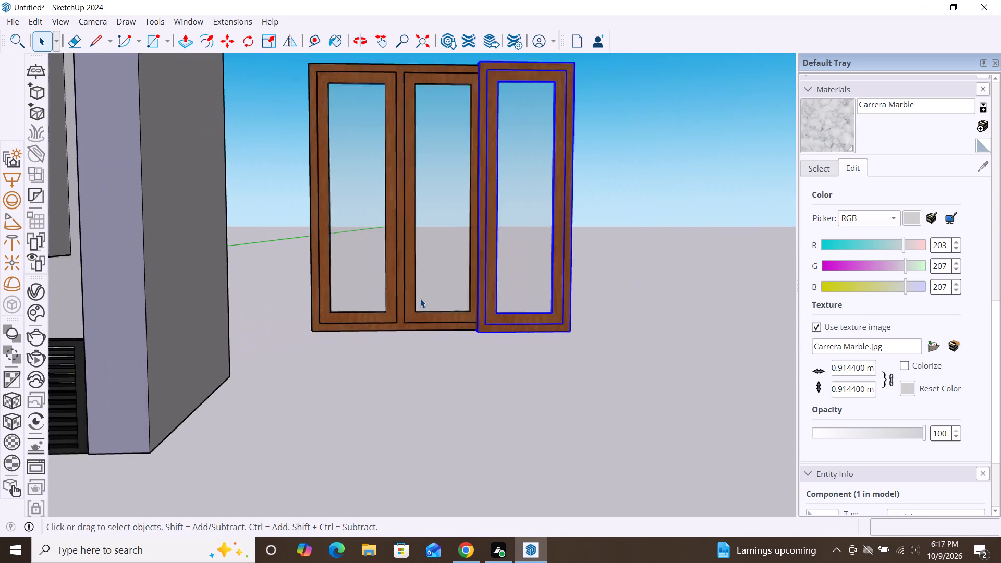
{"action": "scroll", "coordinate": [420, 299], "scroll_direction": "down", "scroll_amount": 2}
{"action": "middle_click_drag", "start_coordinate": [388, 351], "coordinate": [669, 413]}
{"action": "scroll", "coordinate": [582, 366], "scroll_direction": "up", "scroll_amount": 3}
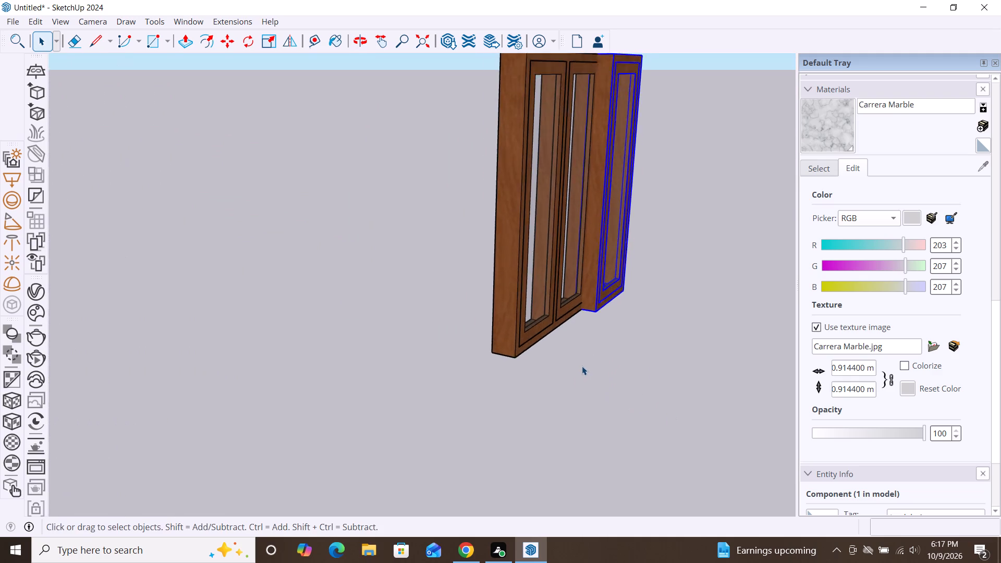
{"action": "scroll", "coordinate": [582, 366], "scroll_direction": "up", "scroll_amount": 7}
{"action": "key", "text": "m"}
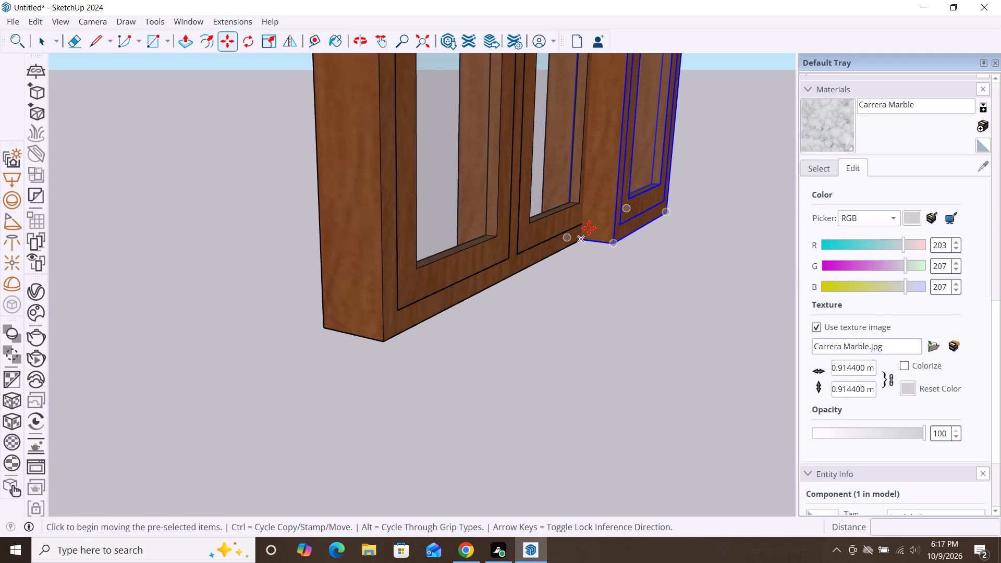
{"action": "left_click_drag", "start_coordinate": [570, 240], "coordinate": [587, 240]}
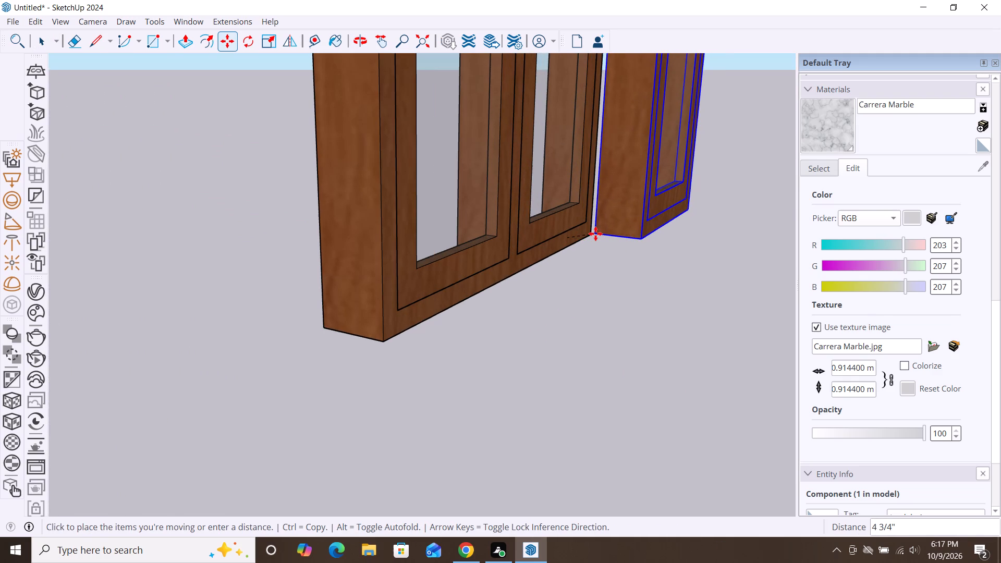
{"action": "scroll", "coordinate": [595, 234], "scroll_direction": "up", "scroll_amount": 20}
{"action": "scroll", "coordinate": [595, 234], "scroll_direction": "up", "scroll_amount": 7}
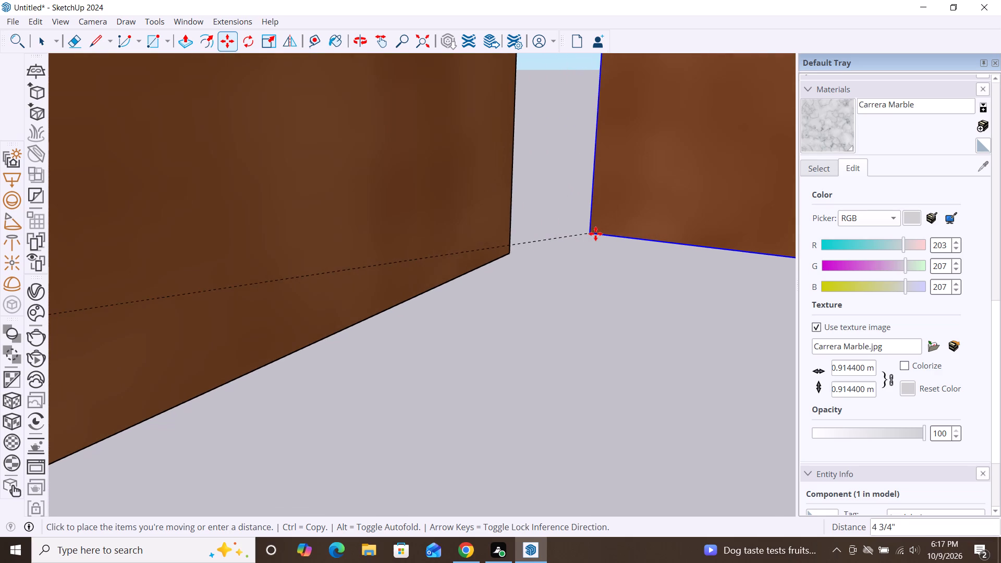
{"action": "left_click", "coordinate": [510, 251]}
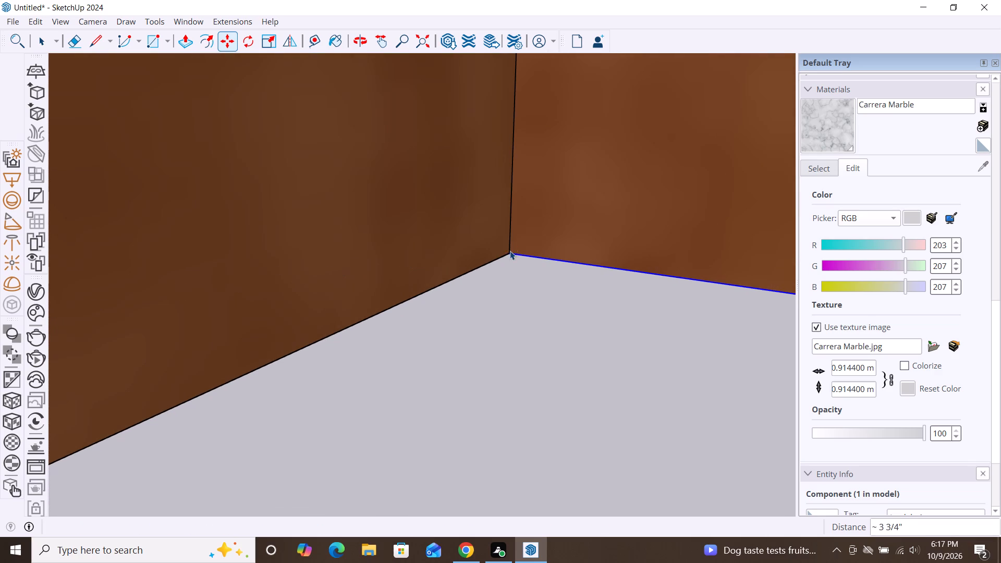
{"action": "key", "text": "space"}
Move the single-pane window's rear bottom corner onto the double-pane window's adjoining rear bottom corner, aligning their frames flush.
{"action": "scroll", "coordinate": [448, 219], "scroll_direction": "down", "scroll_amount": 5}
{"action": "scroll", "coordinate": [498, 295], "scroll_direction": "down", "scroll_amount": 10}
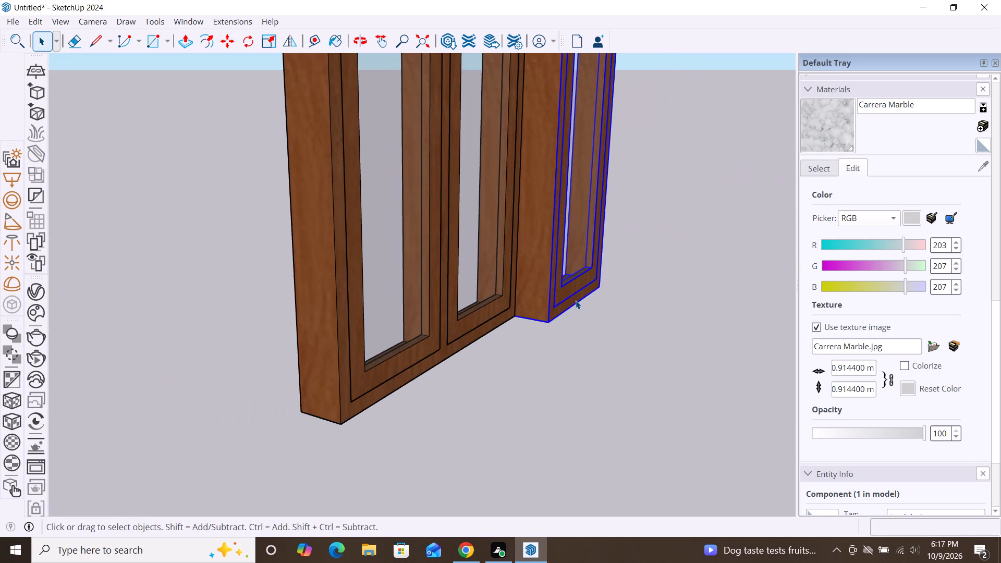
{"action": "scroll", "coordinate": [576, 300], "scroll_direction": "down", "scroll_amount": 2}
{"action": "middle_click_drag", "start_coordinate": [280, 352], "coordinate": [679, 385]}
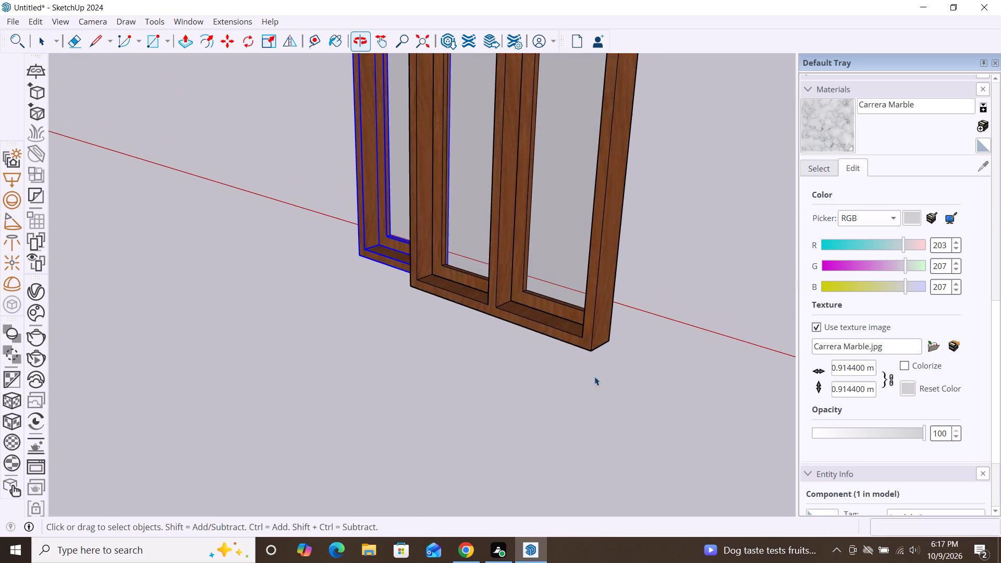
{"action": "middle_click_drag", "start_coordinate": [296, 277], "coordinate": [597, 313]}
{"action": "scroll", "coordinate": [380, 254], "scroll_direction": "up", "scroll_amount": 4}
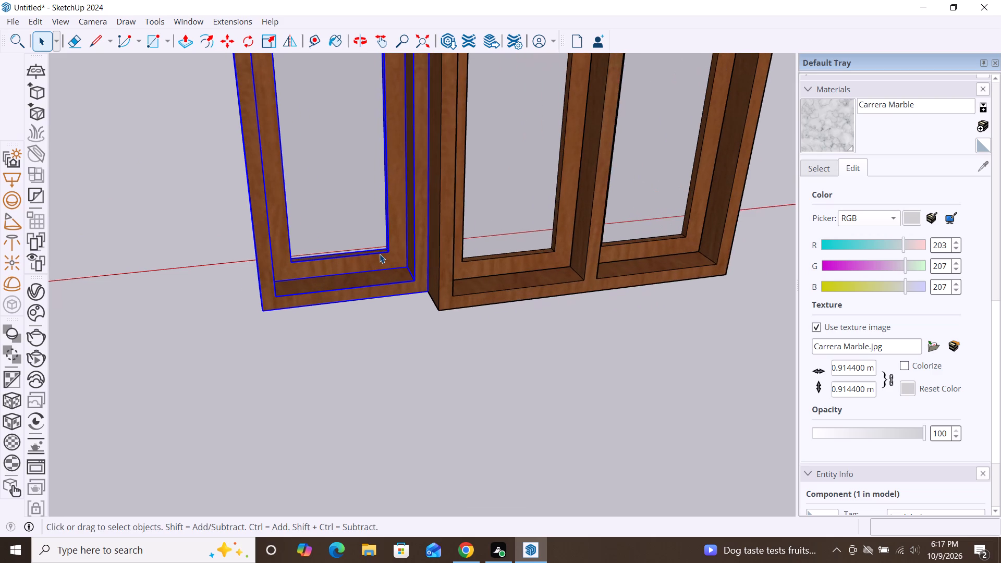
{"action": "scroll", "coordinate": [380, 254], "scroll_direction": "up", "scroll_amount": 1}
{"action": "key", "text": "m"}
{"action": "left_click", "coordinate": [433, 299]}
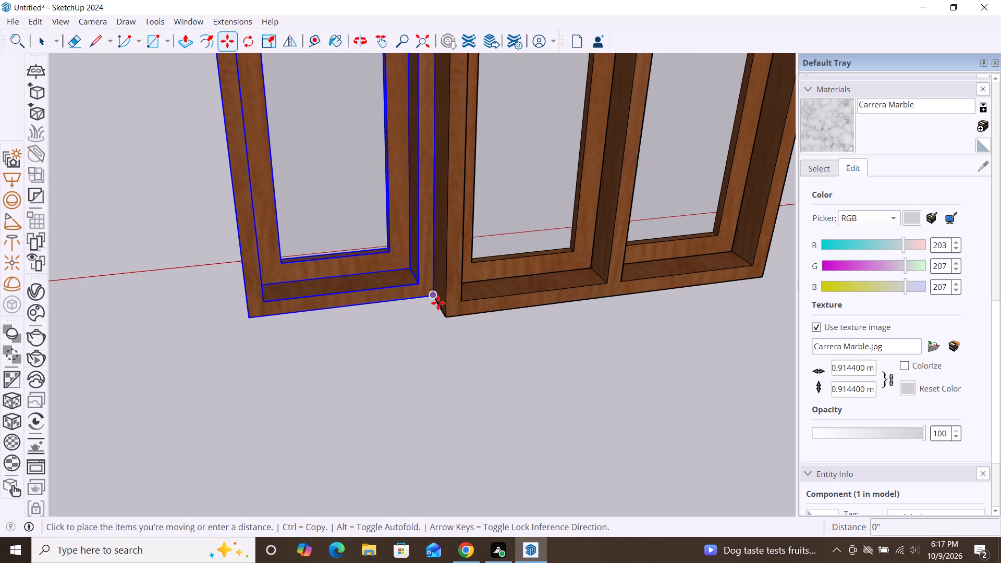
{"action": "left_click", "coordinate": [446, 316]}
{"action": "key", "text": "space"}
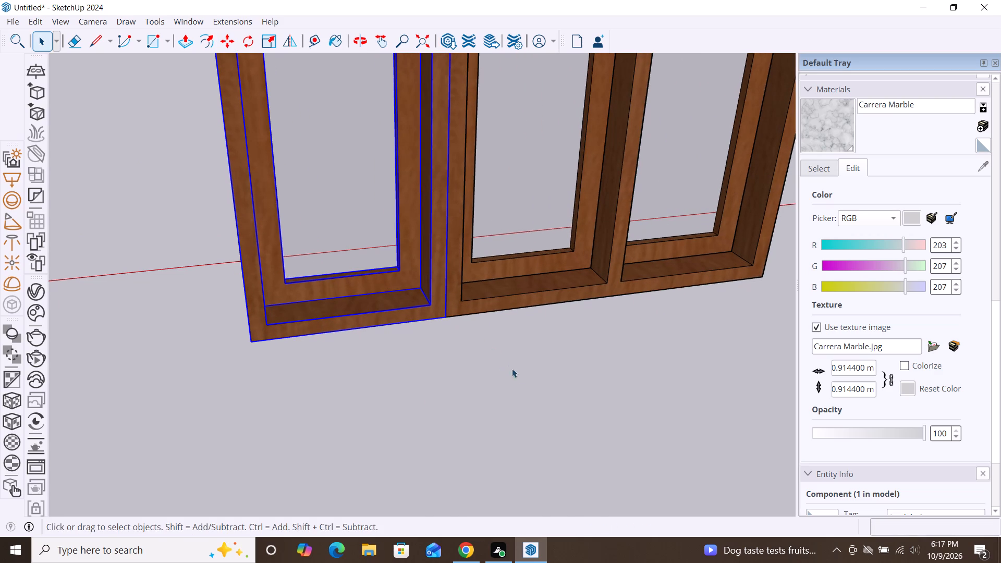
{"action": "left_click", "coordinate": [532, 403]}
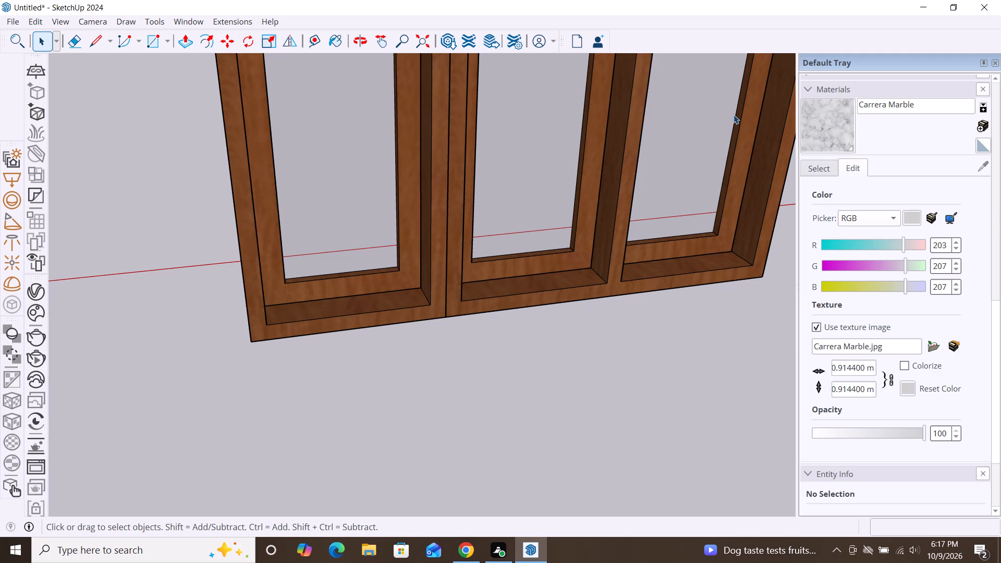
Group the single-pane and double-pane wooden windows beside the house into one three-pane window.
{"action": "scroll", "coordinate": [579, 199], "scroll_direction": "down", "scroll_amount": 8}
{"action": "scroll", "coordinate": [640, 257], "scroll_direction": "down", "scroll_amount": 6}
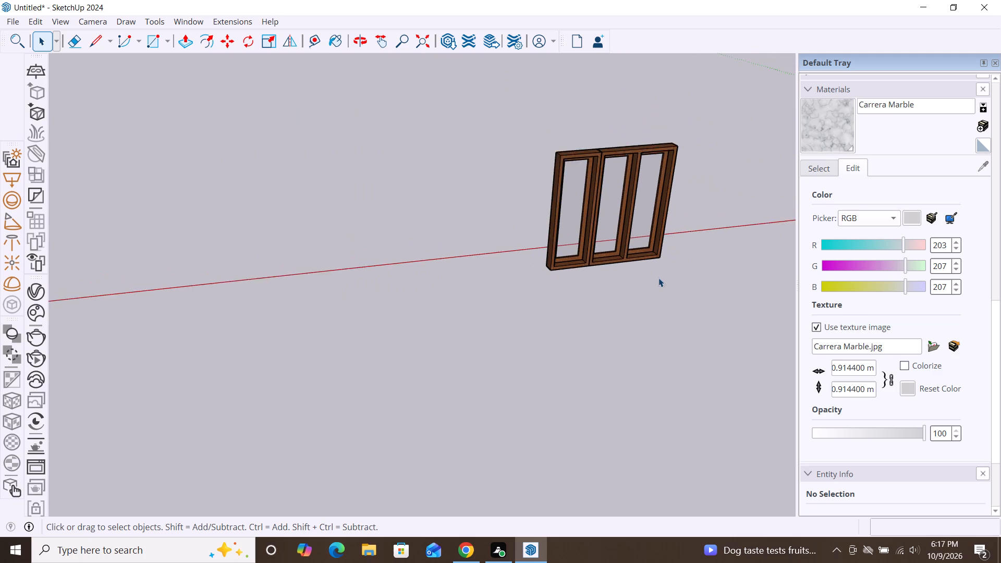
{"action": "scroll", "coordinate": [658, 278], "scroll_direction": "down", "scroll_amount": 2}
{"action": "scroll", "coordinate": [692, 249], "scroll_direction": "down", "scroll_amount": 4}
{"action": "scroll", "coordinate": [594, 202], "scroll_direction": "down", "scroll_amount": 8}
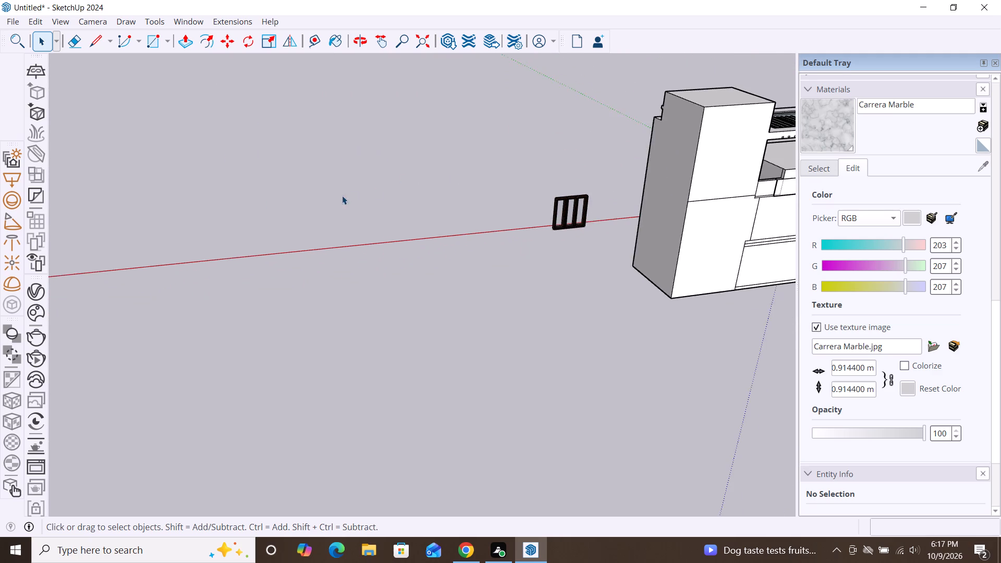
{"action": "scroll", "coordinate": [342, 195], "scroll_direction": "down", "scroll_amount": 3}
{"action": "middle_click_drag", "start_coordinate": [385, 296], "coordinate": [847, 370]}
{"action": "scroll", "coordinate": [246, 194], "scroll_direction": "down", "scroll_amount": 3}
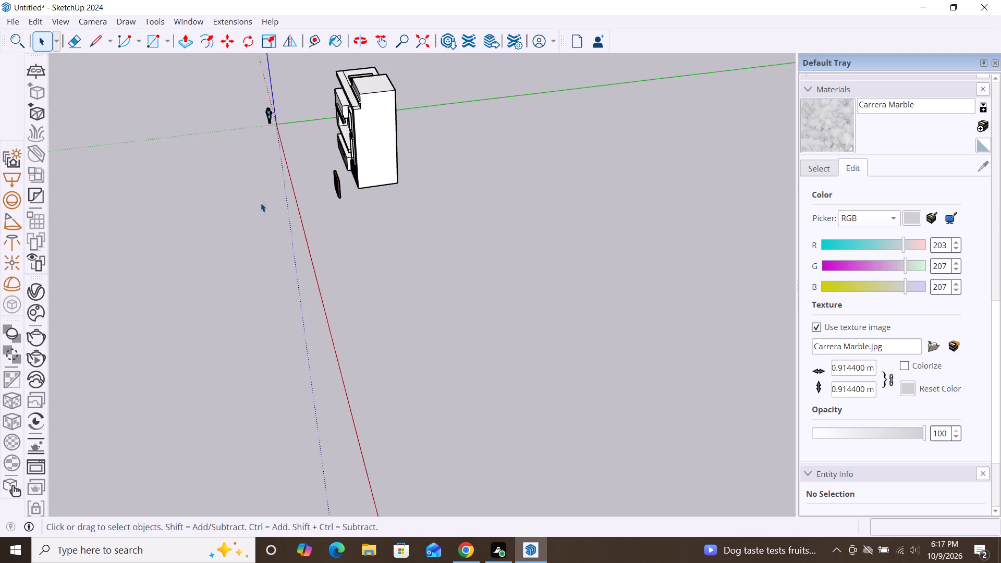
{"action": "middle_click_drag", "start_coordinate": [260, 284], "coordinate": [666, 278]}
{"action": "scroll", "coordinate": [273, 186], "scroll_direction": "up", "scroll_amount": 4}
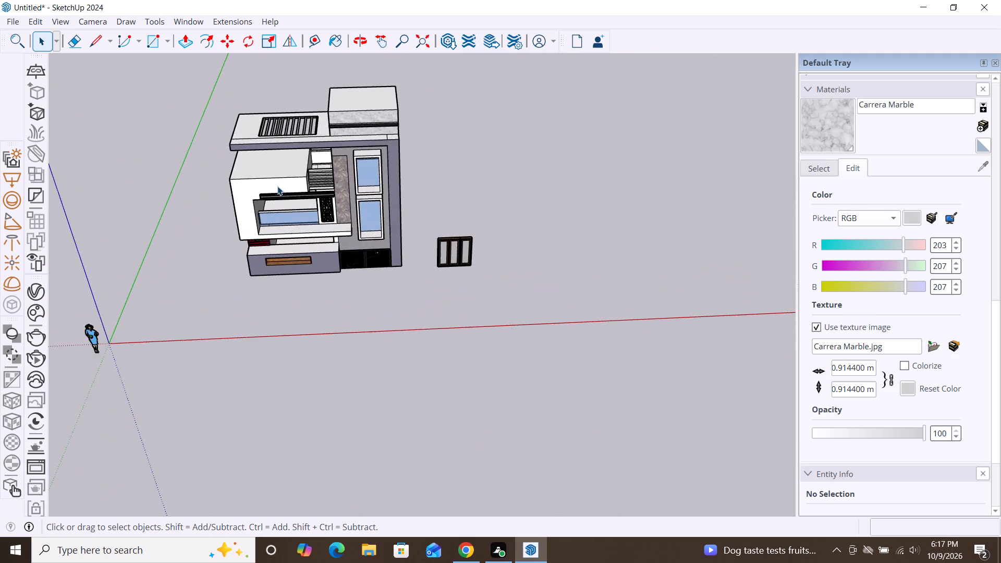
{"action": "scroll", "coordinate": [277, 186], "scroll_direction": "up", "scroll_amount": 4}
{"action": "middle_click_drag", "start_coordinate": [318, 252], "coordinate": [333, 177]}
{"action": "scroll", "coordinate": [342, 199], "scroll_direction": "up", "scroll_amount": 4}
{"action": "scroll", "coordinate": [342, 199], "scroll_direction": "down", "scroll_amount": 1}
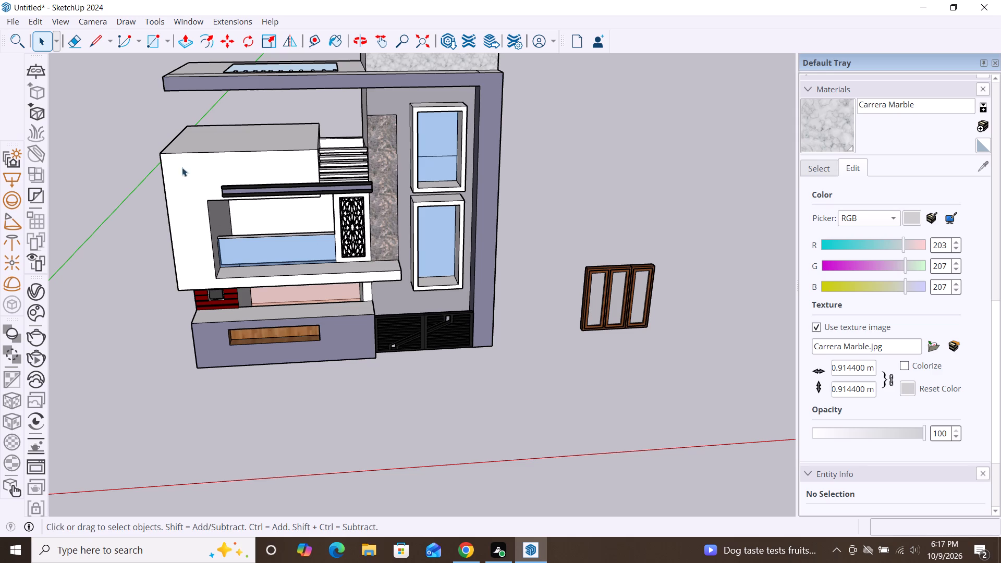
{"action": "left_click_drag", "start_coordinate": [695, 236], "coordinate": [553, 370]}
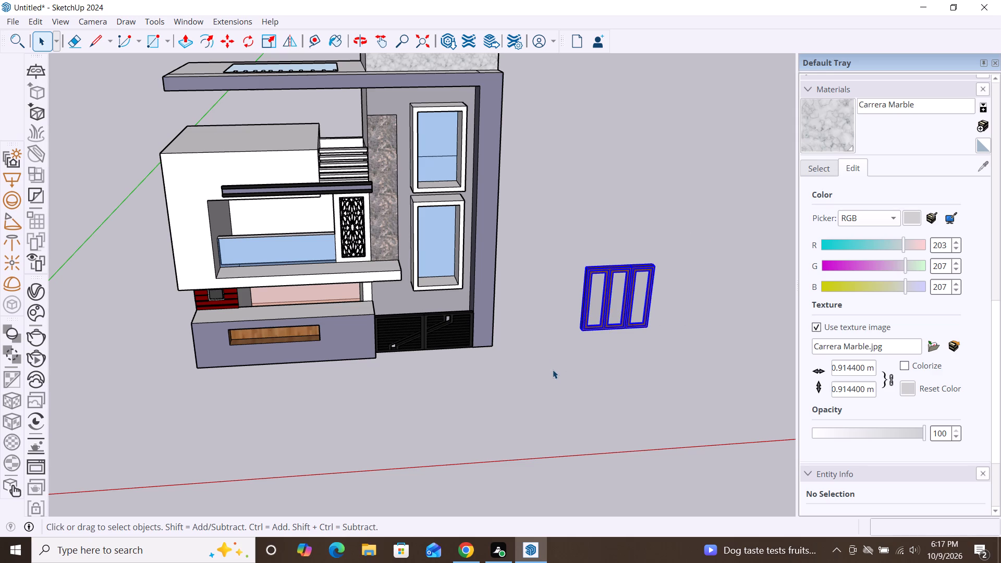
{"action": "right_click", "coordinate": [624, 279]}
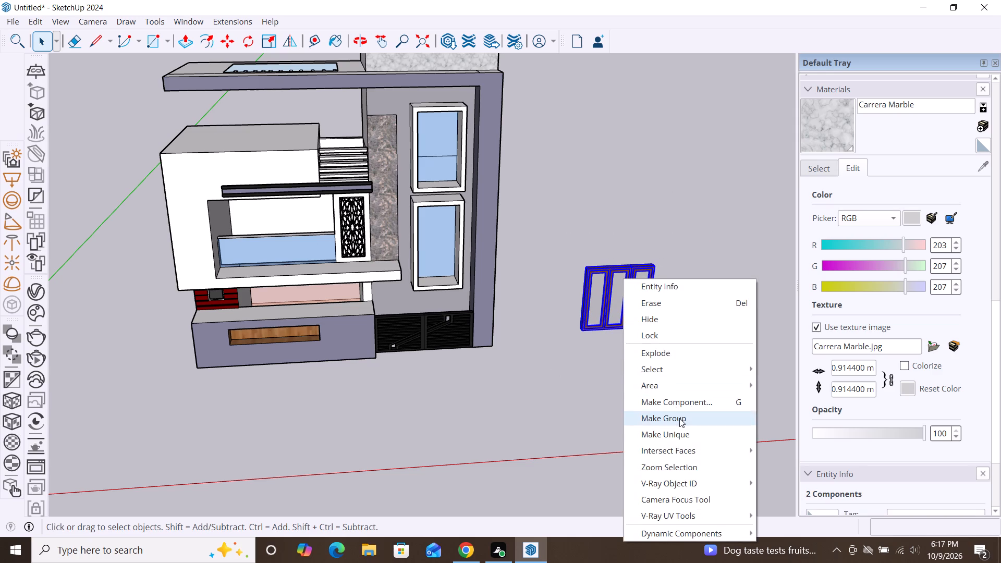
{"action": "left_click", "coordinate": [679, 418]}
{"action": "key", "text": "m"}
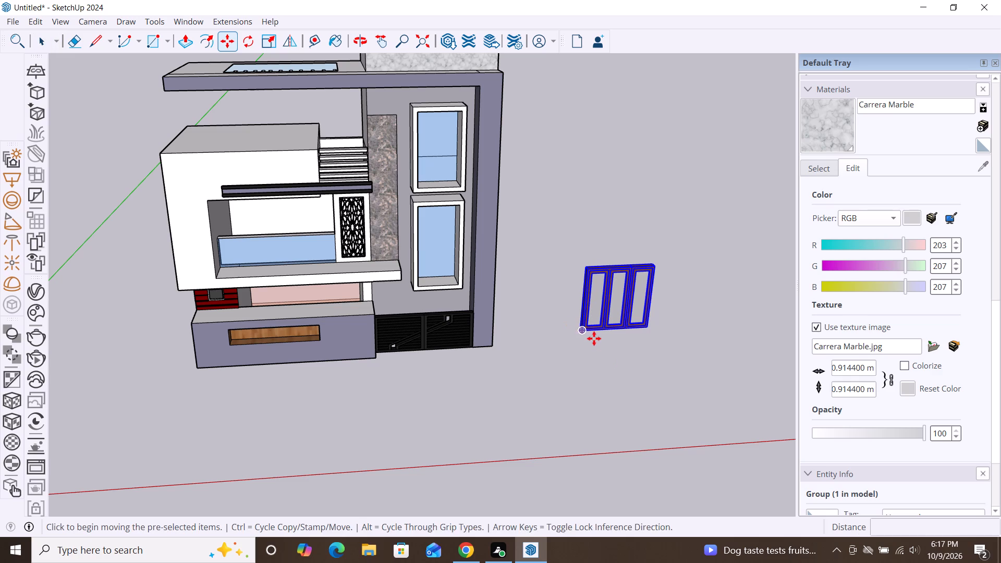
{"action": "key", "text": "space"}
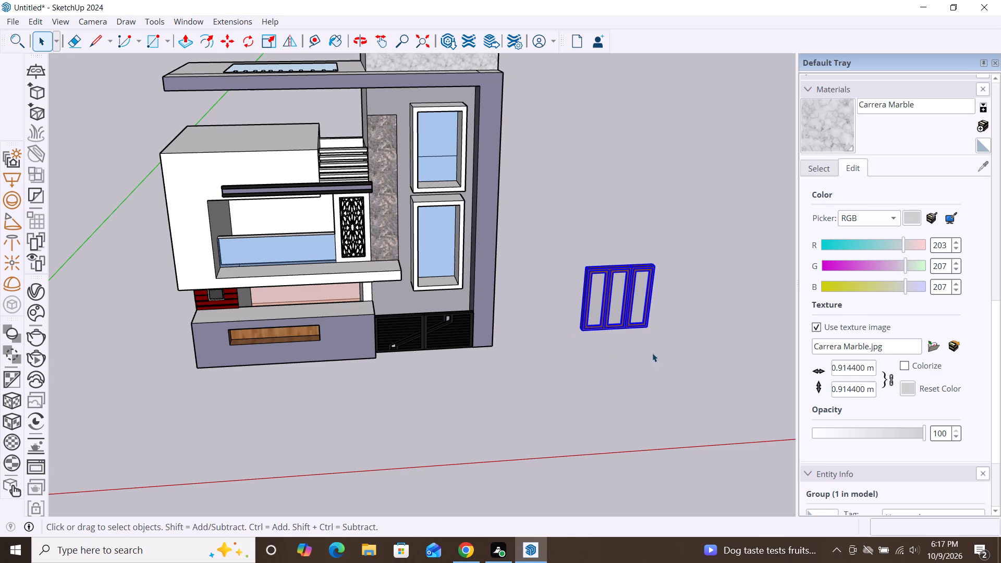
{"action": "left_click", "coordinate": [660, 356]}
Draw a rectangle about 4' 3" by 3' 8 1/2" on the balcony's recessed back wall.
{"action": "middle_click_drag", "start_coordinate": [412, 267], "coordinate": [428, 153]}
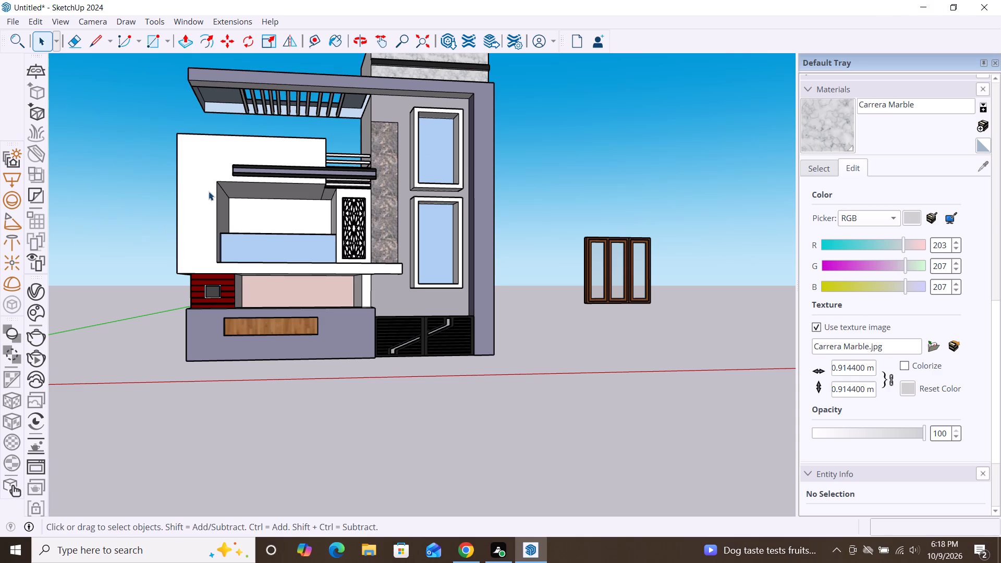
{"action": "middle_click", "coordinate": [303, 260]}
{"action": "middle_click_drag", "start_coordinate": [303, 263], "coordinate": [309, 276]}
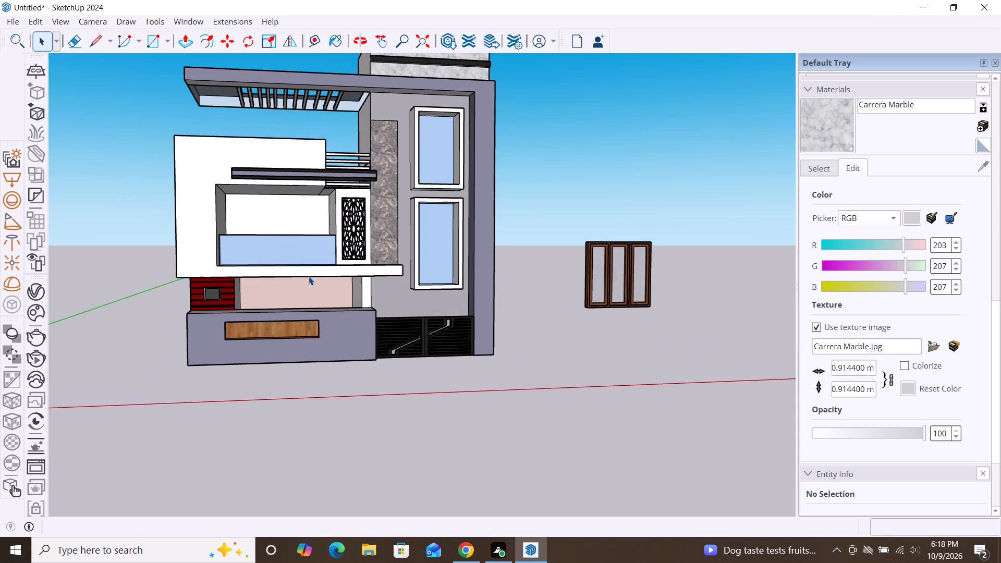
{"action": "scroll", "coordinate": [271, 203], "scroll_direction": "up", "scroll_amount": 6}
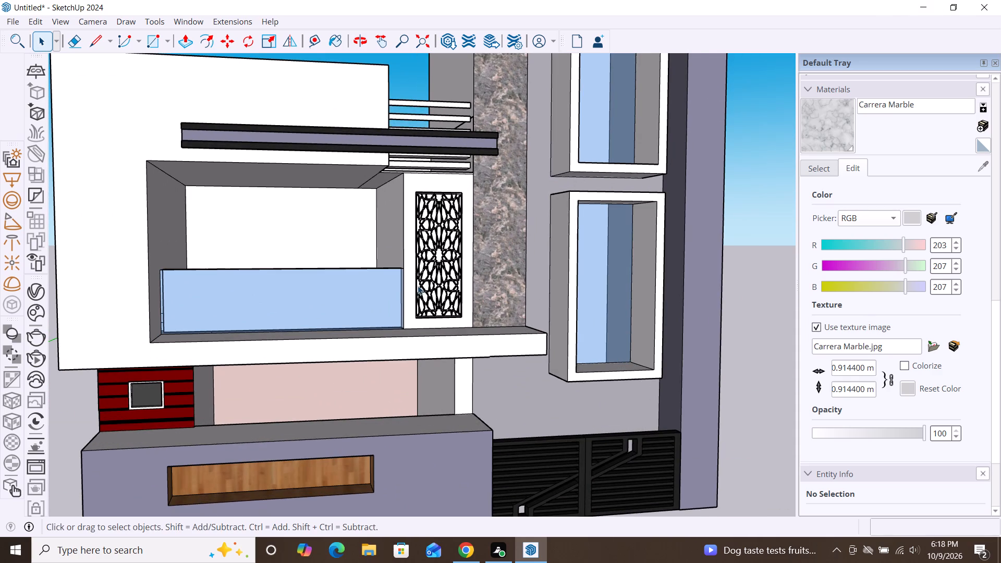
{"action": "scroll", "coordinate": [420, 286], "scroll_direction": "down", "scroll_amount": 3}
{"action": "scroll", "coordinate": [266, 204], "scroll_direction": "up", "scroll_amount": 4}
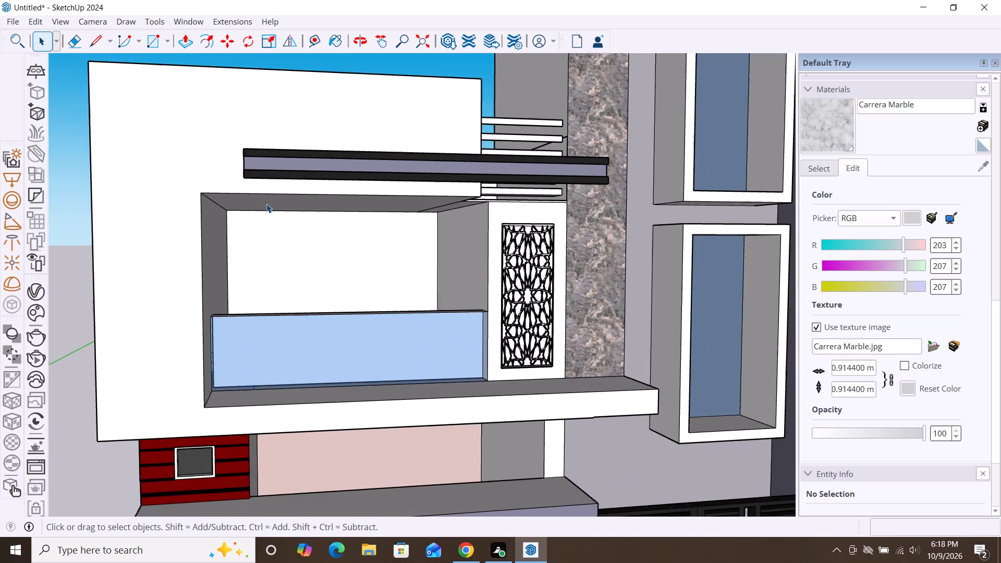
{"action": "scroll", "coordinate": [269, 220], "scroll_direction": "up", "scroll_amount": 3}
{"action": "key", "text": "r"}
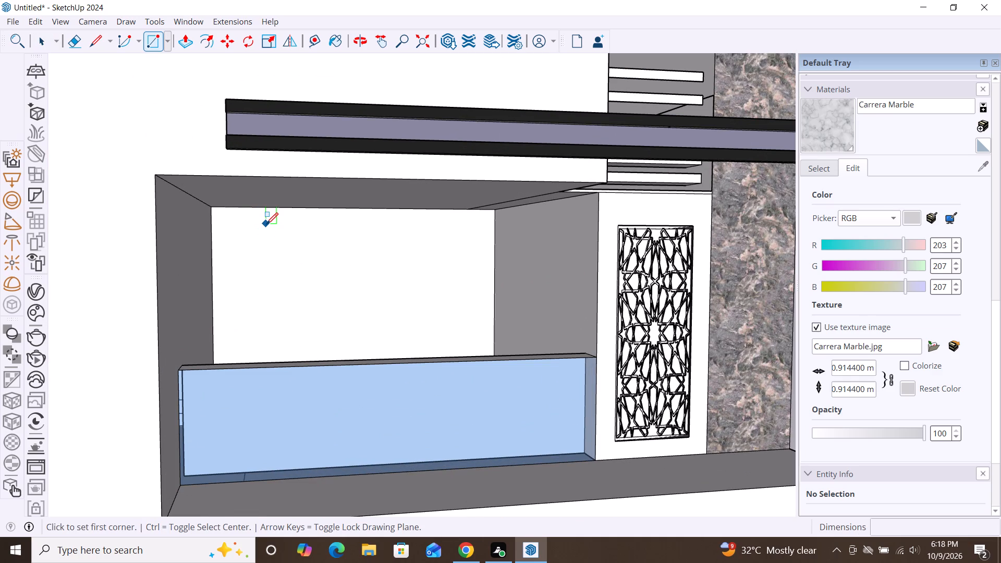
{"action": "left_click", "coordinate": [265, 229]}
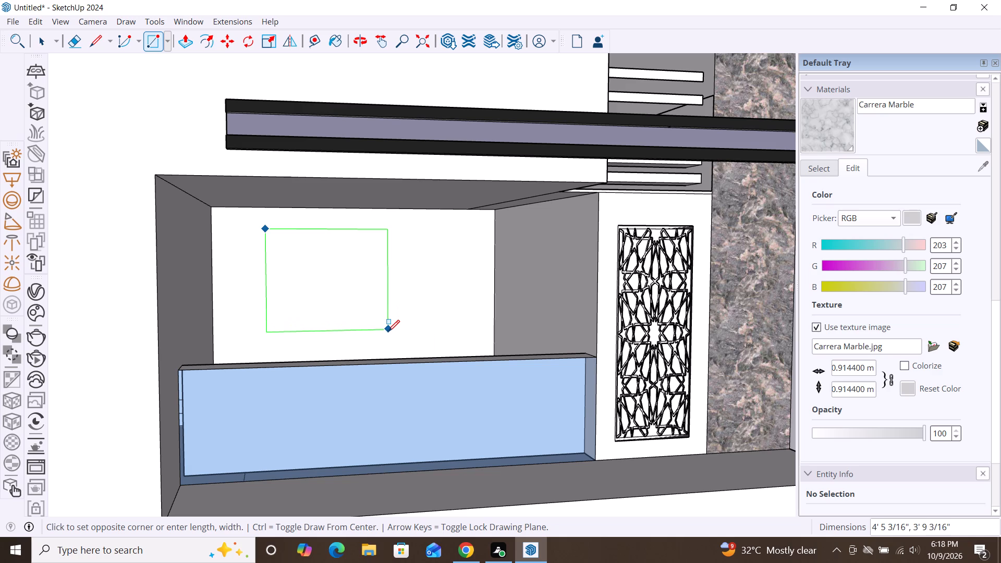
{"action": "key", "text": "Escape"}
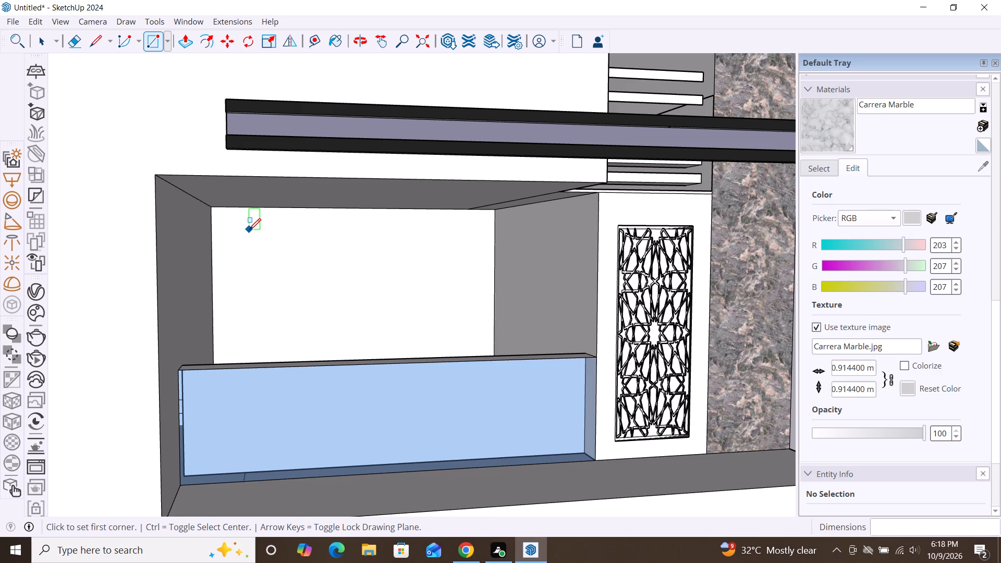
{"action": "left_click", "coordinate": [249, 230]}
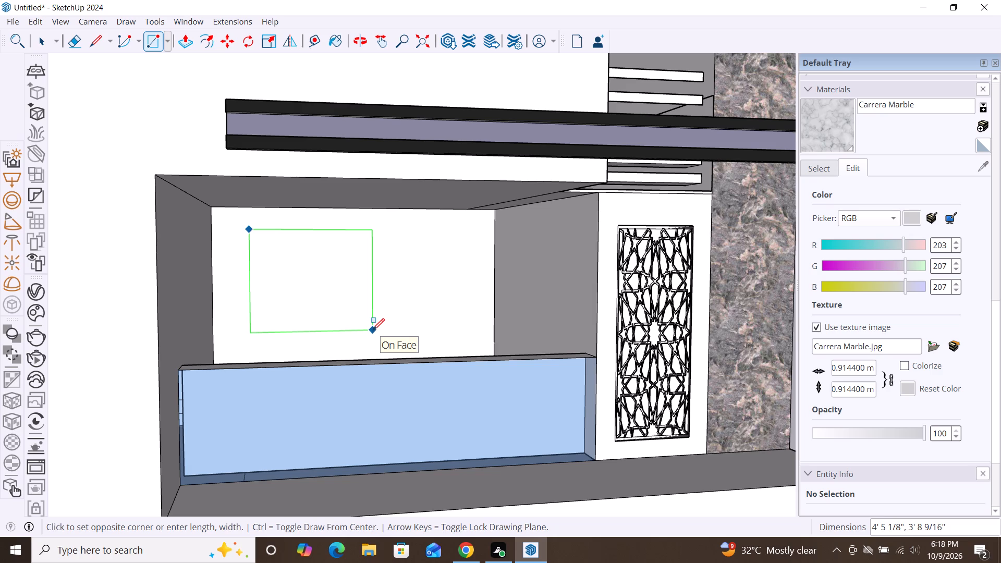
{"action": "left_click", "coordinate": [369, 330]}
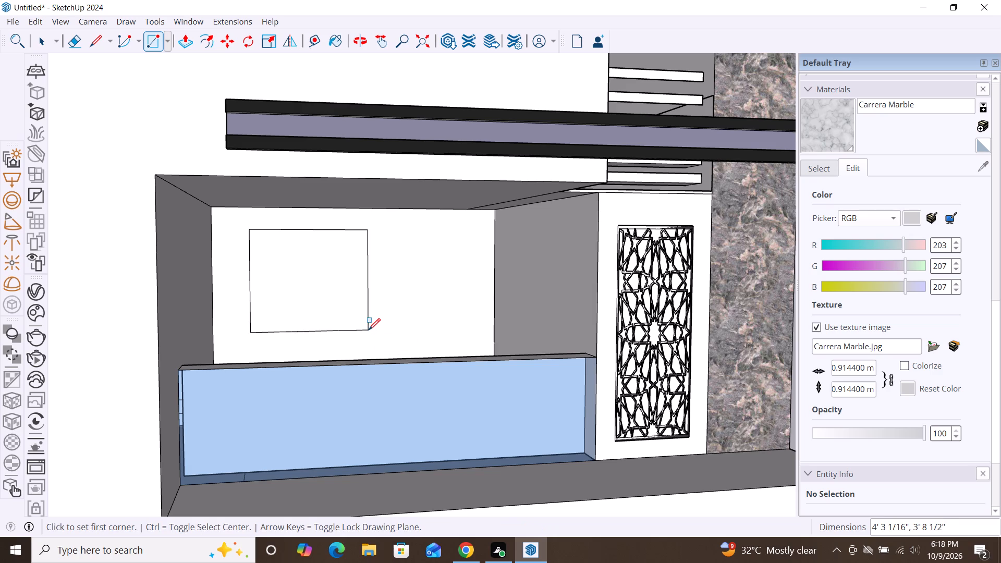
{"action": "key", "text": "space"}
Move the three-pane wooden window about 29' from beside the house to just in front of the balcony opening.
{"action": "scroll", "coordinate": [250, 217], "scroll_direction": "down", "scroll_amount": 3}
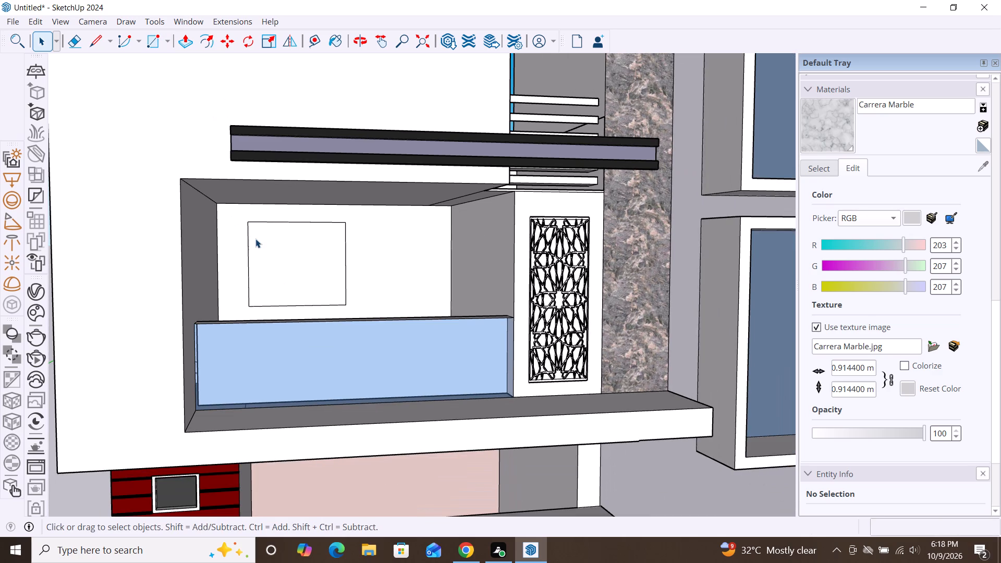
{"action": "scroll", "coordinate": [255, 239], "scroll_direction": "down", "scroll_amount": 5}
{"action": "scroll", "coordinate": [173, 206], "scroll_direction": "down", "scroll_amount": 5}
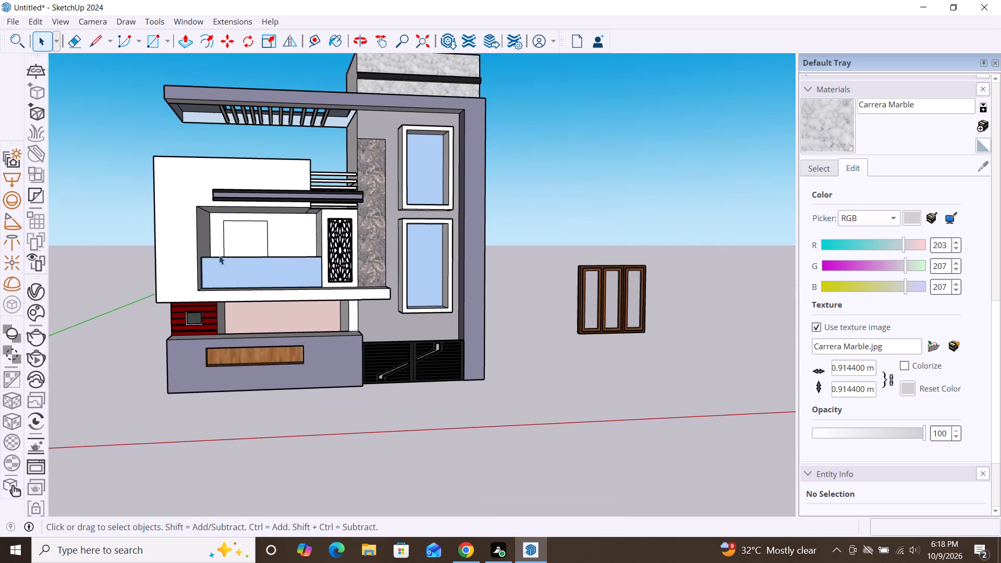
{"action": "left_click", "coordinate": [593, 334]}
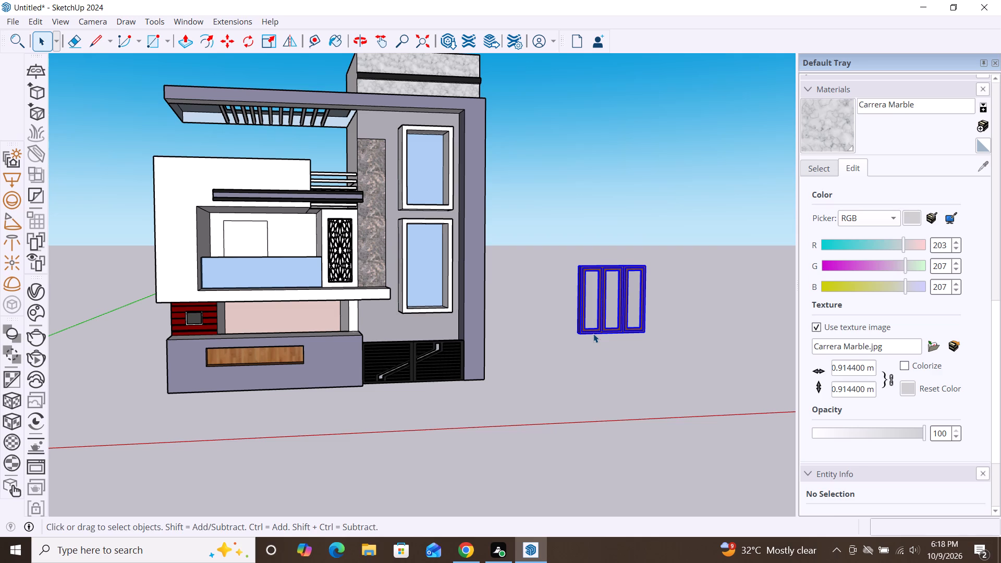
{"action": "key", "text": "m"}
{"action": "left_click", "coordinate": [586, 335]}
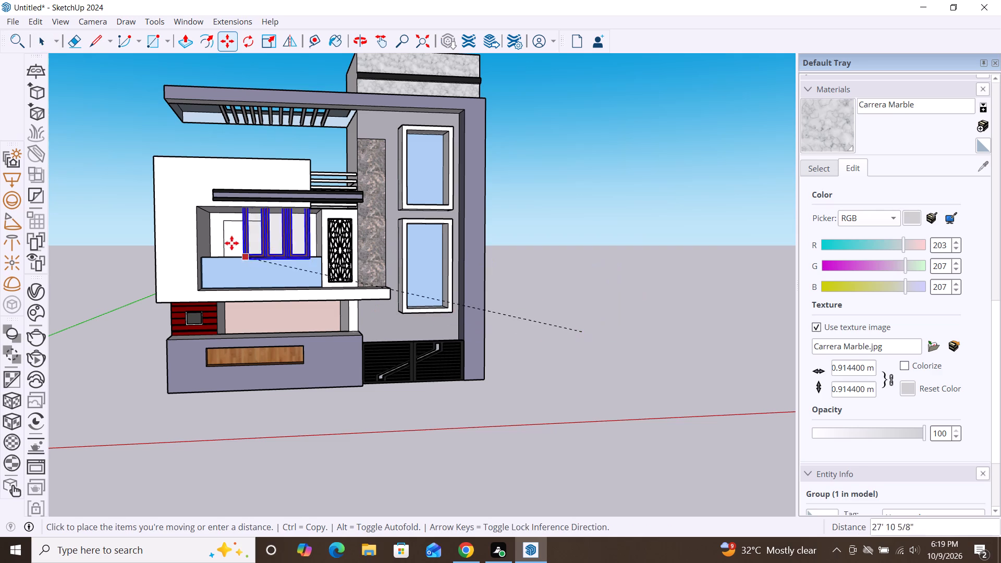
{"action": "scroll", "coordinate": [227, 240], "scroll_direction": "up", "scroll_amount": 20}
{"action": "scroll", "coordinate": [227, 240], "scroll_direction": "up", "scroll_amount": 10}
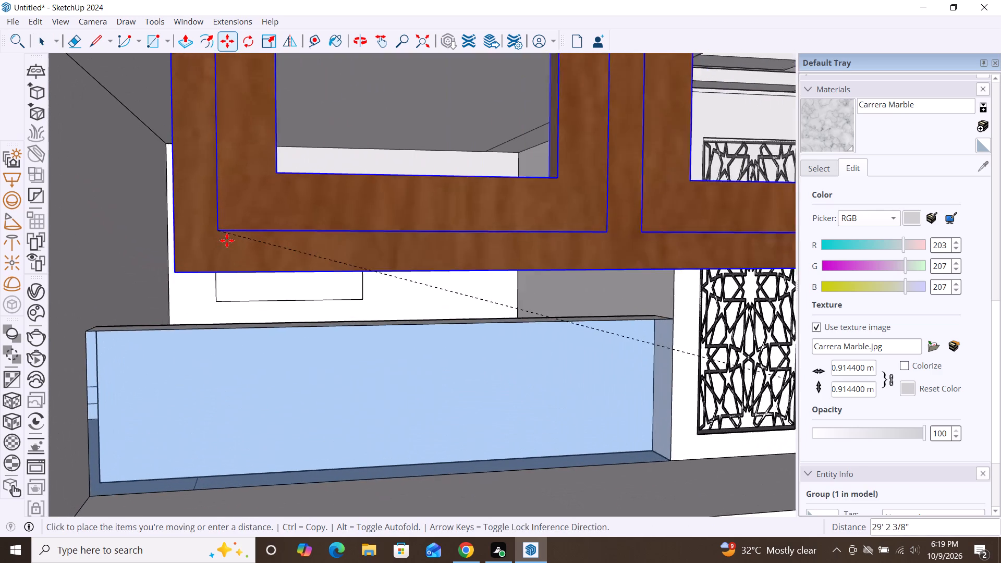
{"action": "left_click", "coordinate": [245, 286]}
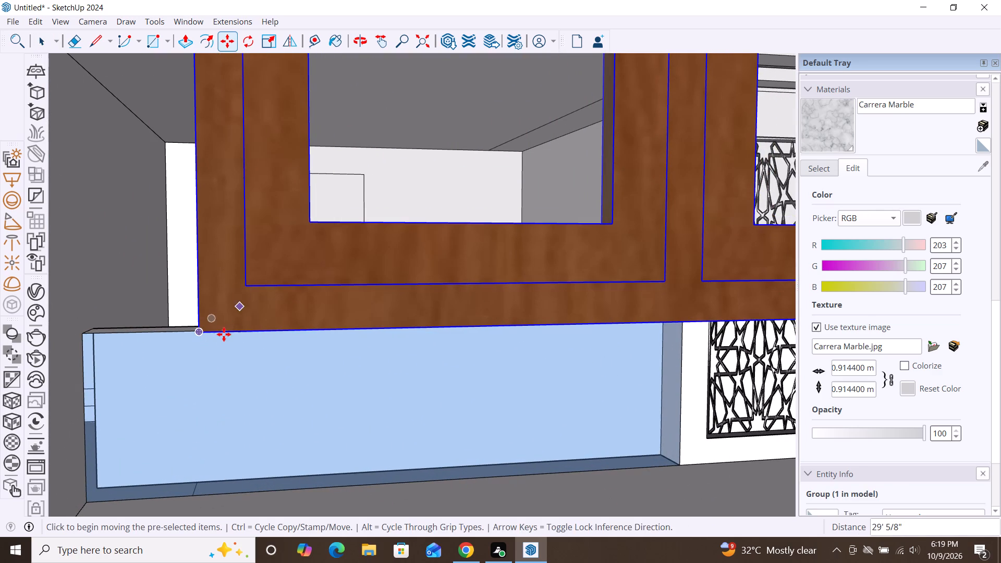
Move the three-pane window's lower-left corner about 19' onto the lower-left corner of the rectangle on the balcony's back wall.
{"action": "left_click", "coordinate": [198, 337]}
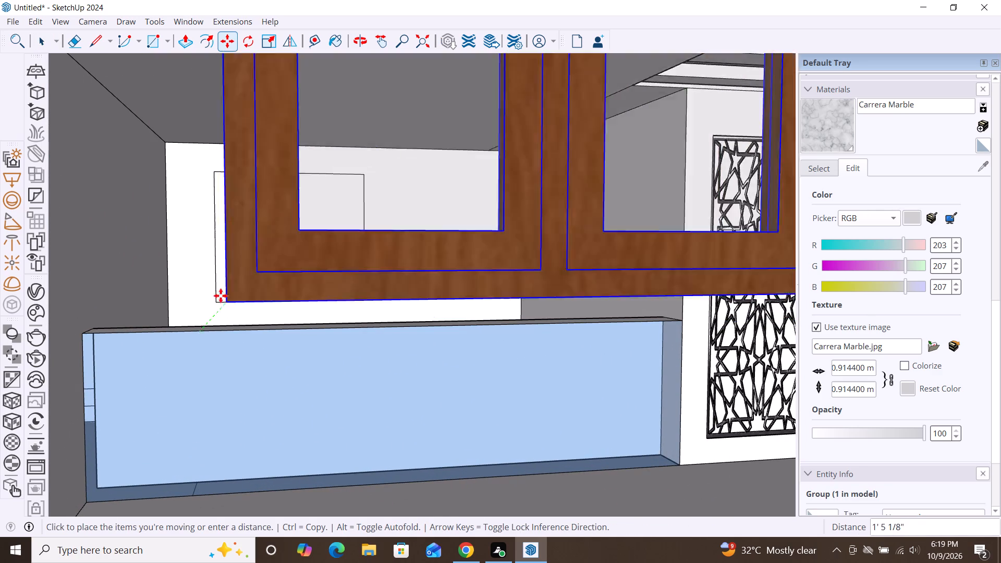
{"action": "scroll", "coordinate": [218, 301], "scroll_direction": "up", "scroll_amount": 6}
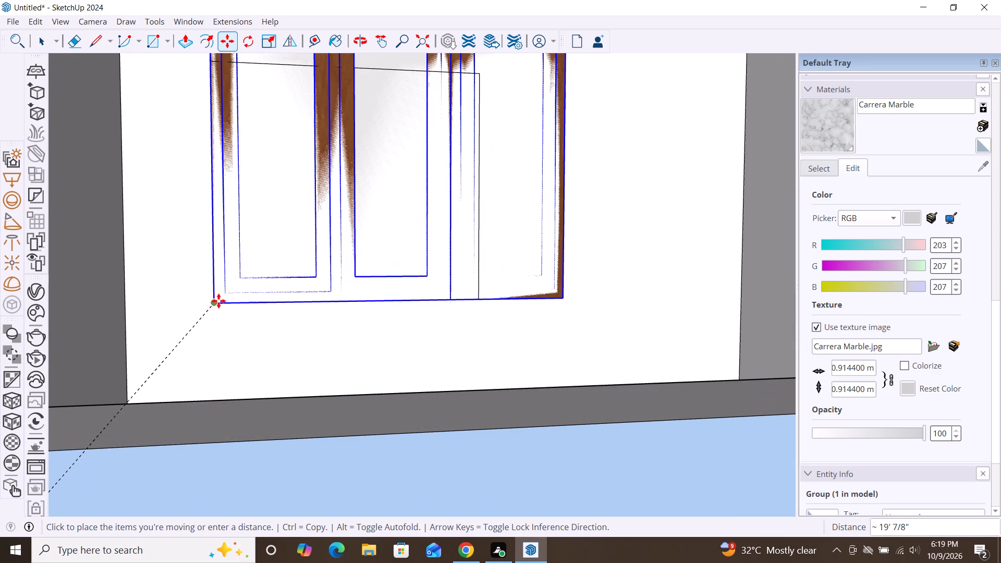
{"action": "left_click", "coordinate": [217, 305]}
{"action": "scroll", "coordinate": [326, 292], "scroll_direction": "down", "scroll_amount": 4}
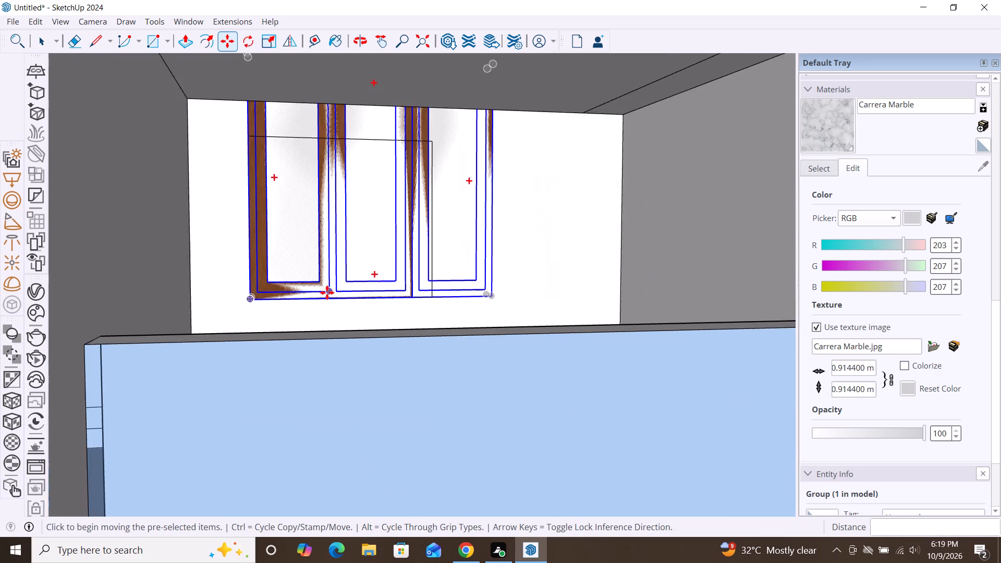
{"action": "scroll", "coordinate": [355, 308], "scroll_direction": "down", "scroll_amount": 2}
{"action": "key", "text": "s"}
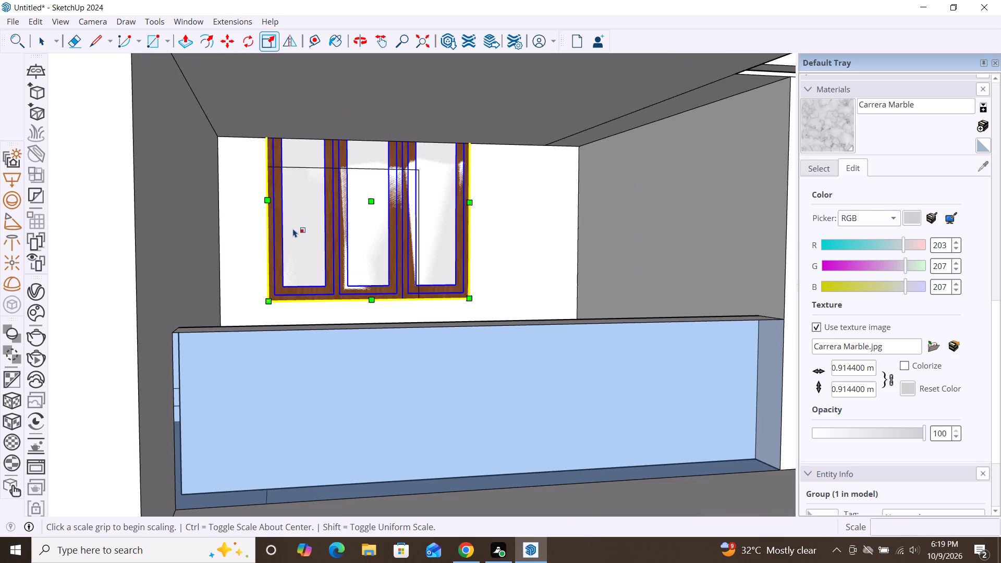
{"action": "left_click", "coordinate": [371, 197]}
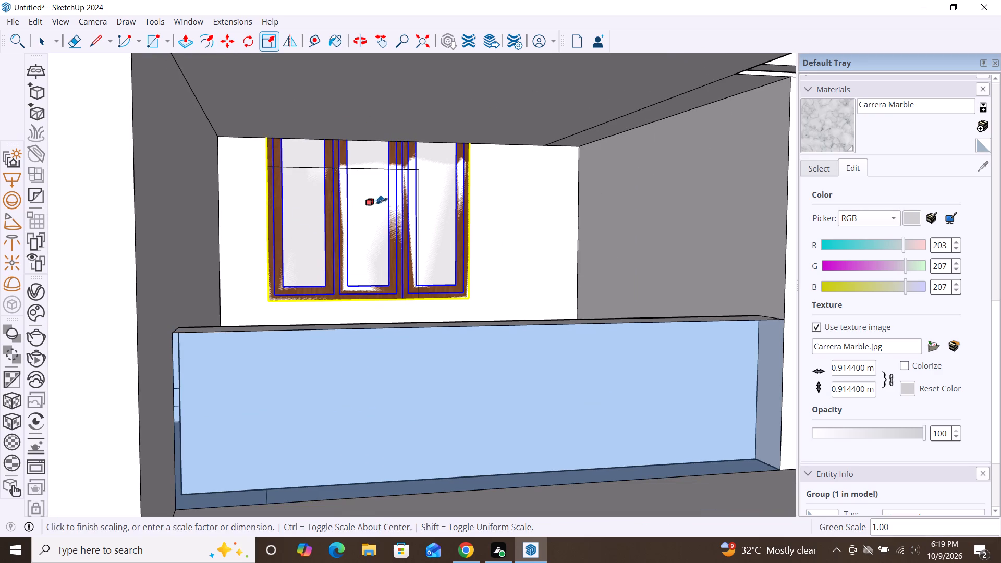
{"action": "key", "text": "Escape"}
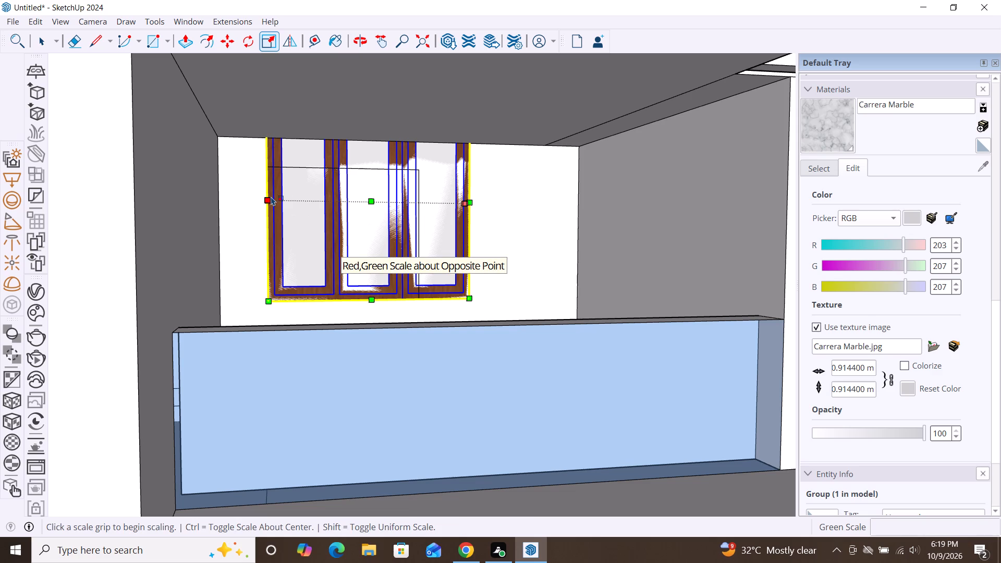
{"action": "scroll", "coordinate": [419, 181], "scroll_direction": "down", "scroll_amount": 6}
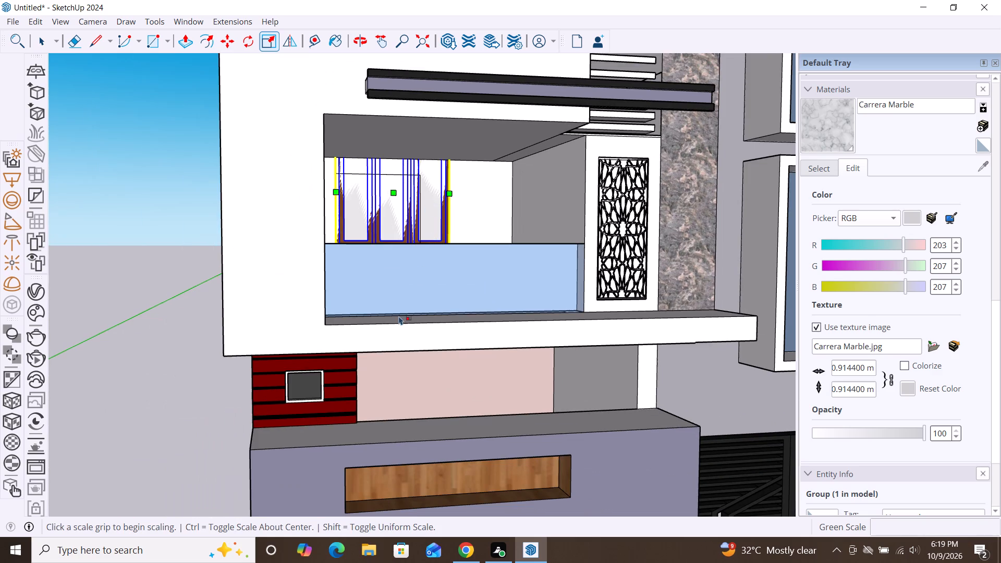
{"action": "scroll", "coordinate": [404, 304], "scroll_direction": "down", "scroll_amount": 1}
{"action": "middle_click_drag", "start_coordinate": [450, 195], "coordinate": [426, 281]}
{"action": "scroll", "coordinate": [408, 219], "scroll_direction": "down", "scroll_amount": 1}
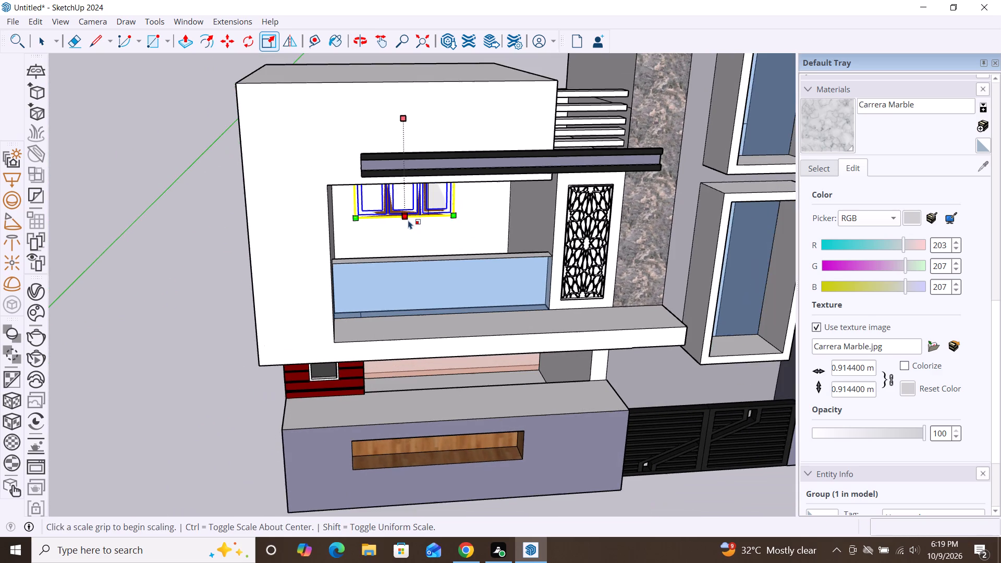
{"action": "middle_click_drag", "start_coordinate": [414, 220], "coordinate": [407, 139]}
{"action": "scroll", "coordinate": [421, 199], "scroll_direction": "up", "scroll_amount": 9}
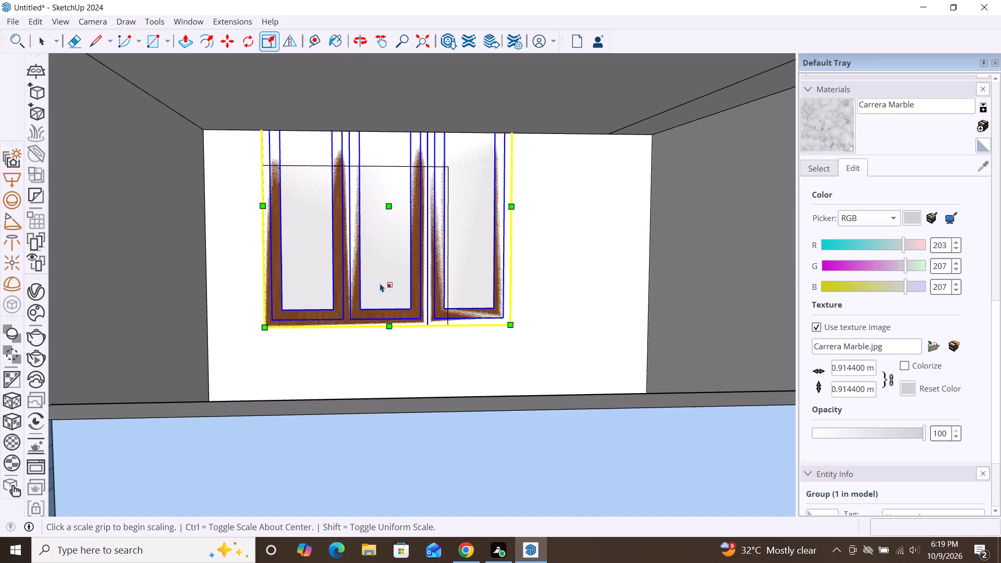
Move the three-pane window off the balcony wall into the open space beside the house.
{"action": "key", "text": "m"}
{"action": "left_click", "coordinate": [502, 324]}
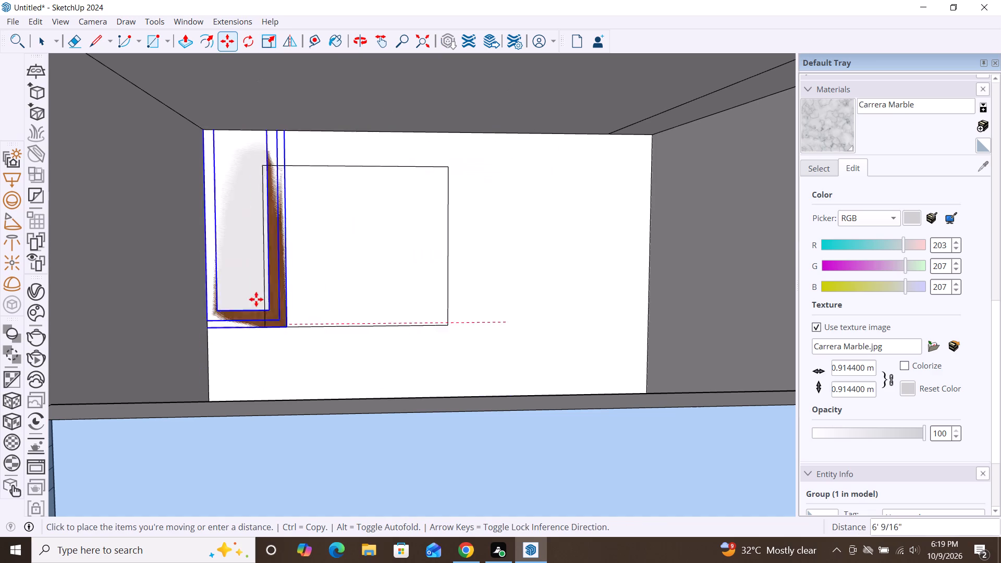
{"action": "scroll", "coordinate": [256, 299], "scroll_direction": "down", "scroll_amount": 20}
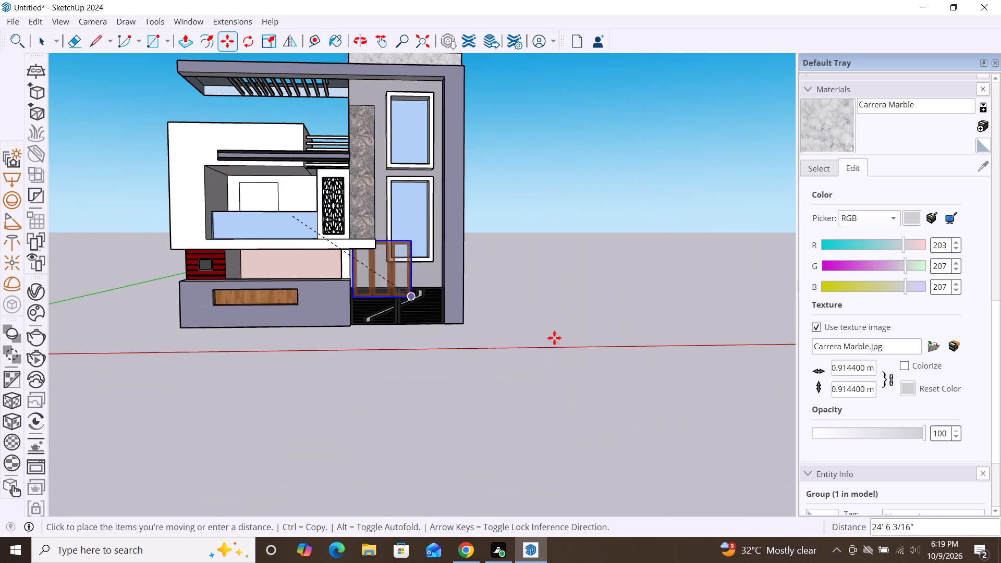
{"action": "left_click", "coordinate": [615, 279]}
Scale the three-pane window by about 3.26 in depth and 0.55 in height from its top edge, and narrow its width.
{"action": "scroll", "coordinate": [629, 265], "scroll_direction": "up", "scroll_amount": 6}
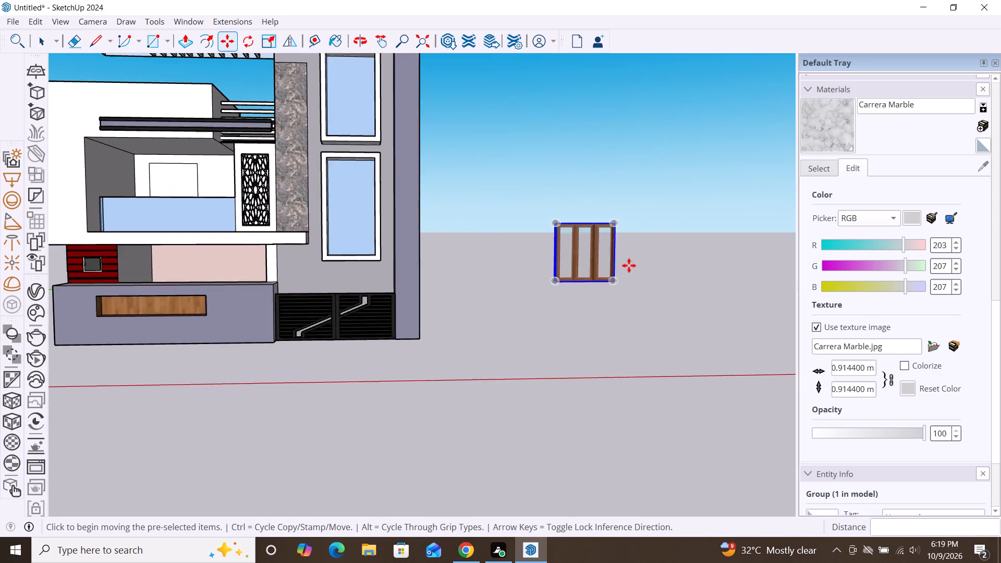
{"action": "scroll", "coordinate": [629, 265], "scroll_direction": "up", "scroll_amount": 8}
{"action": "key", "text": "s"}
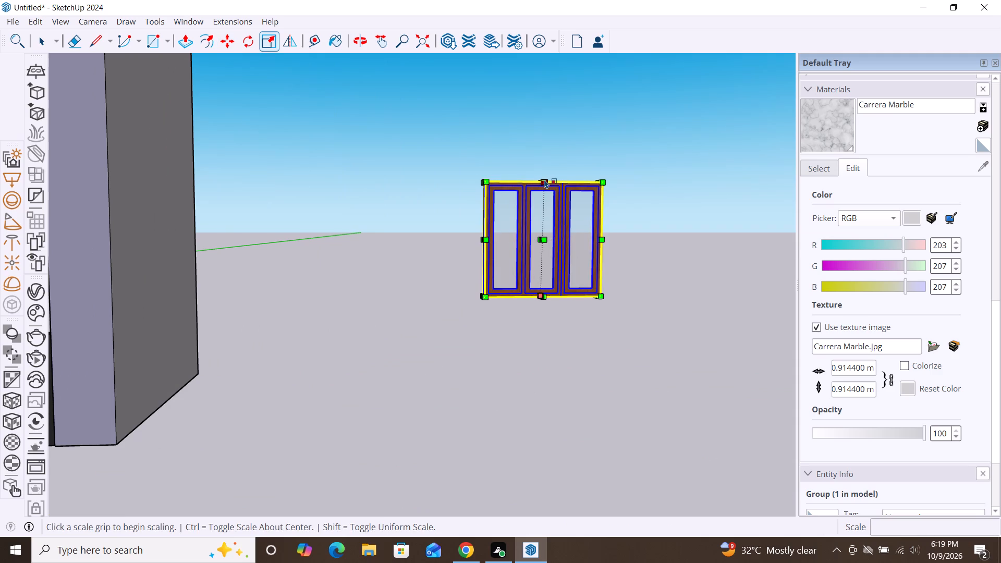
{"action": "left_click_drag", "start_coordinate": [544, 179], "coordinate": [550, 234]}
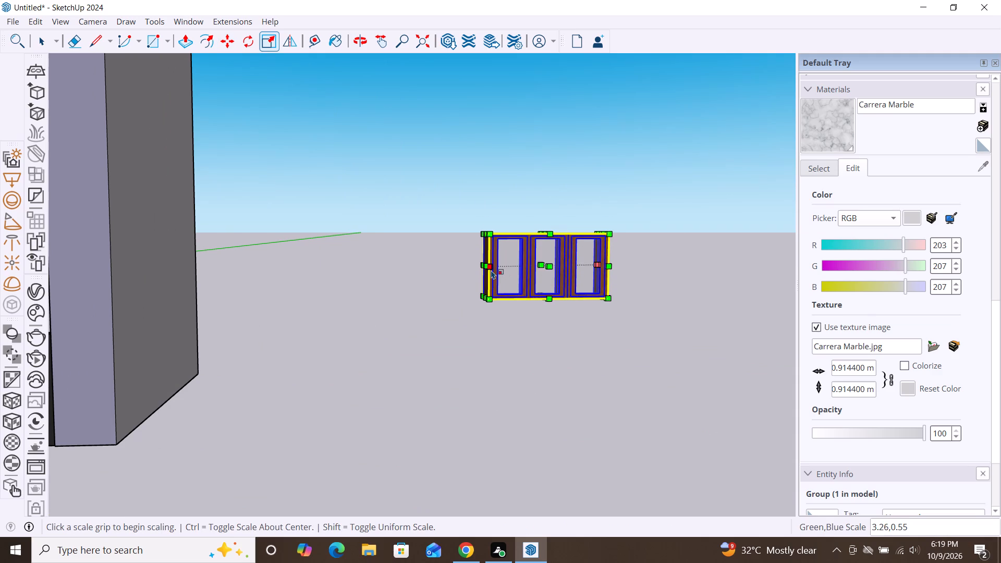
{"action": "left_click_drag", "start_coordinate": [491, 270], "coordinate": [558, 267]}
{"action": "key", "text": "space"}
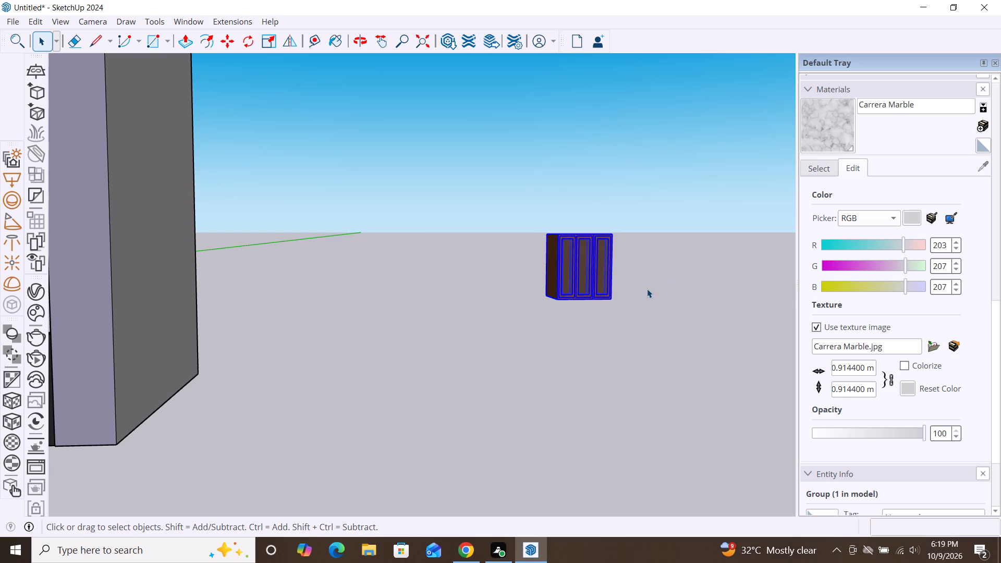
Scale the three-pane window along the green axis from its front face to make its frame much thinner.
{"action": "middle_click", "coordinate": [625, 303]}
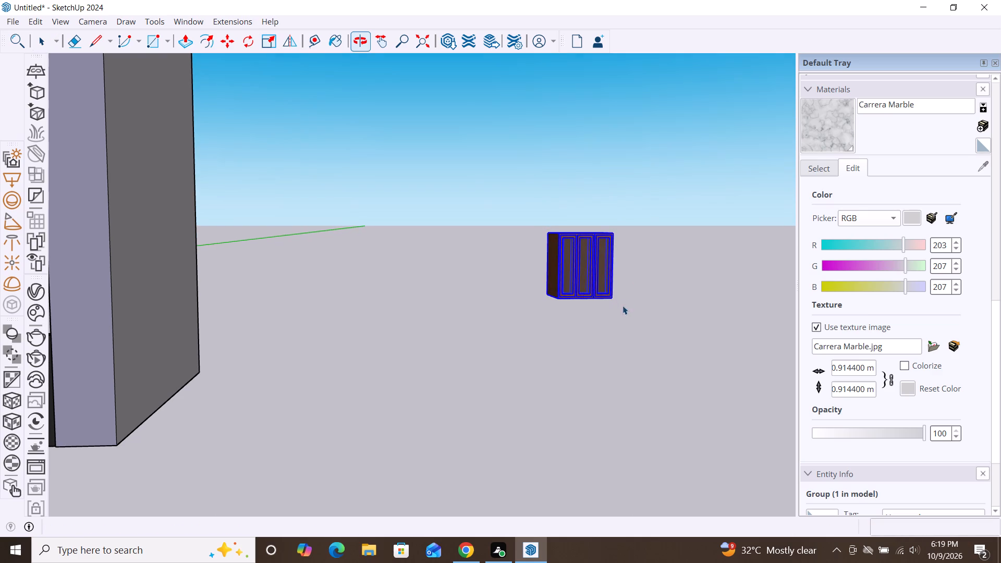
{"action": "scroll", "coordinate": [587, 270], "scroll_direction": "up", "scroll_amount": 3}
{"action": "key", "text": "s"}
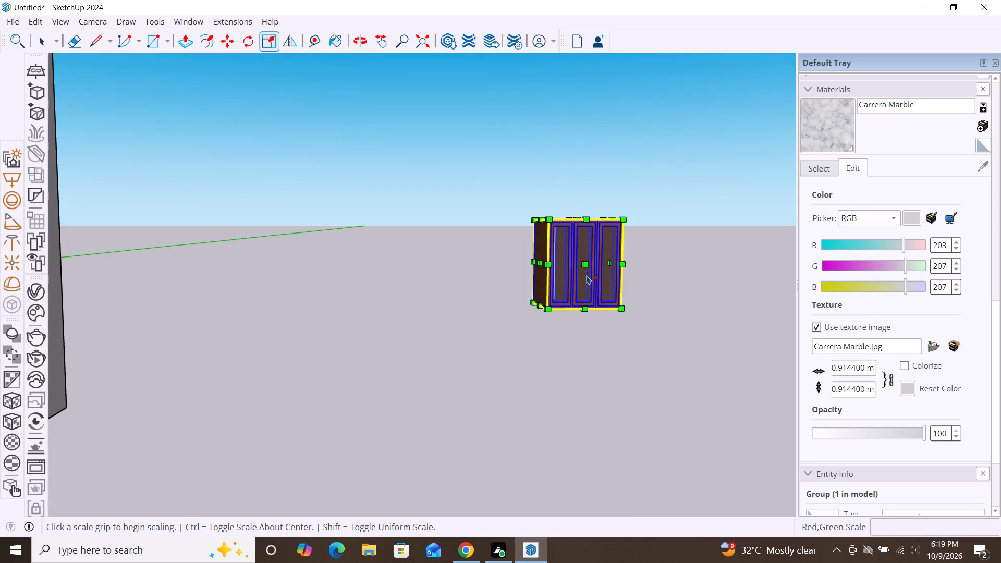
{"action": "left_click_drag", "start_coordinate": [584, 268], "coordinate": [564, 252]}
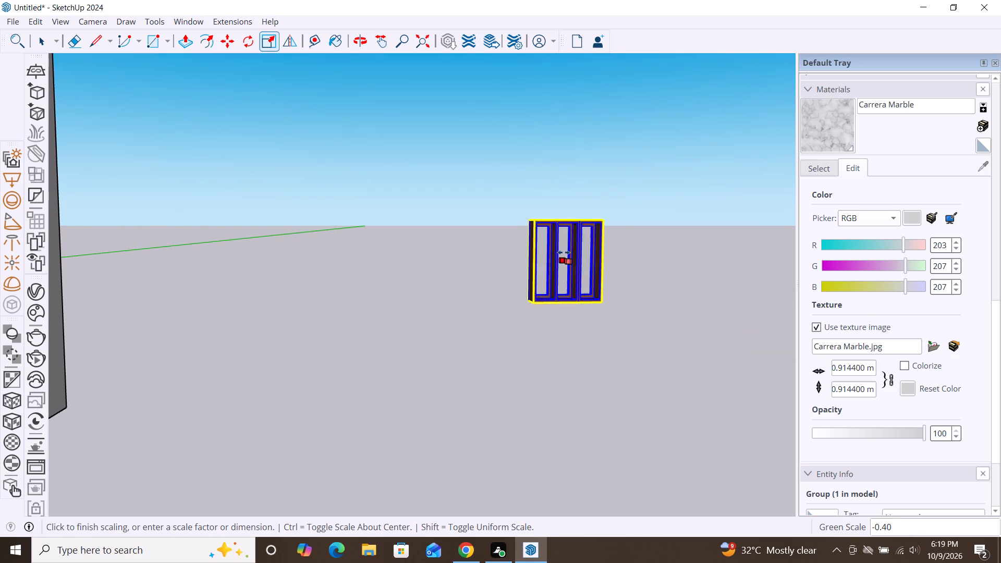
{"action": "left_click_drag", "start_coordinate": [564, 252], "coordinate": [572, 255]}
{"action": "left_click", "coordinate": [571, 255]}
{"action": "key", "text": "space"}
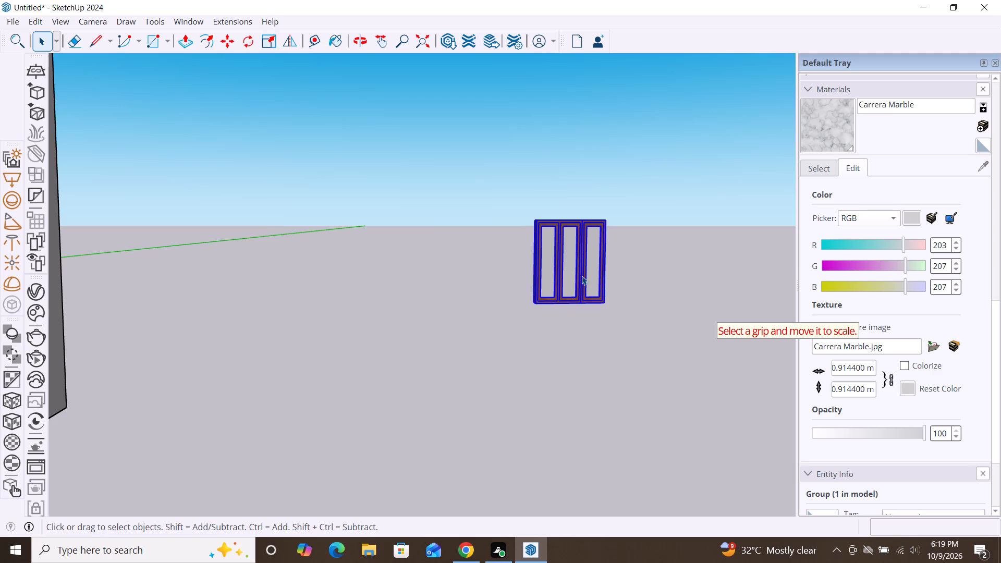
Move the three-pane window by its lower-left corner onto the lower-left corner of the rectangle on the balcony's back wall.
{"action": "type", "text": ",m"}
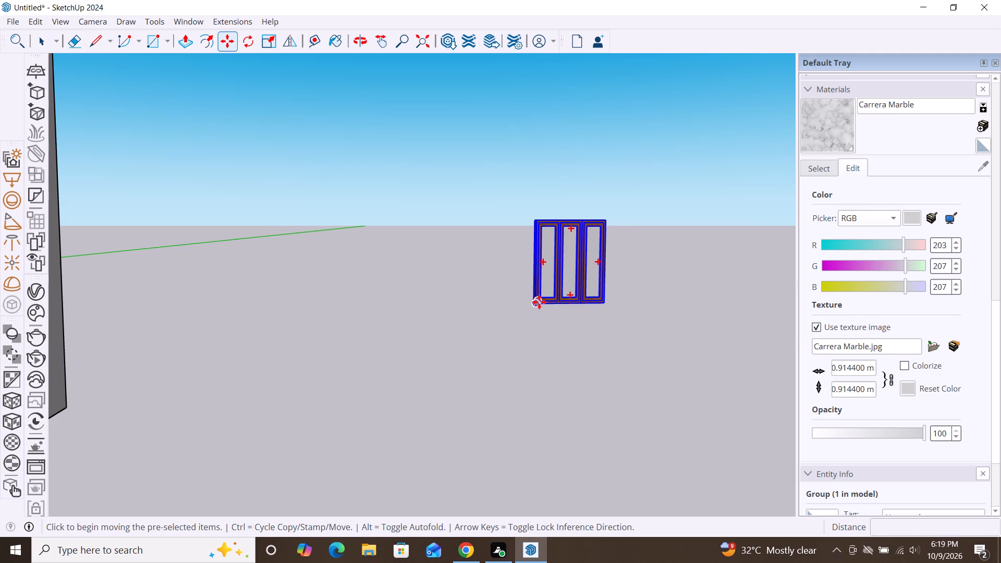
{"action": "left_click_drag", "start_coordinate": [539, 302], "coordinate": [517, 319]}
{"action": "scroll", "coordinate": [643, 261], "scroll_direction": "down", "scroll_amount": 10}
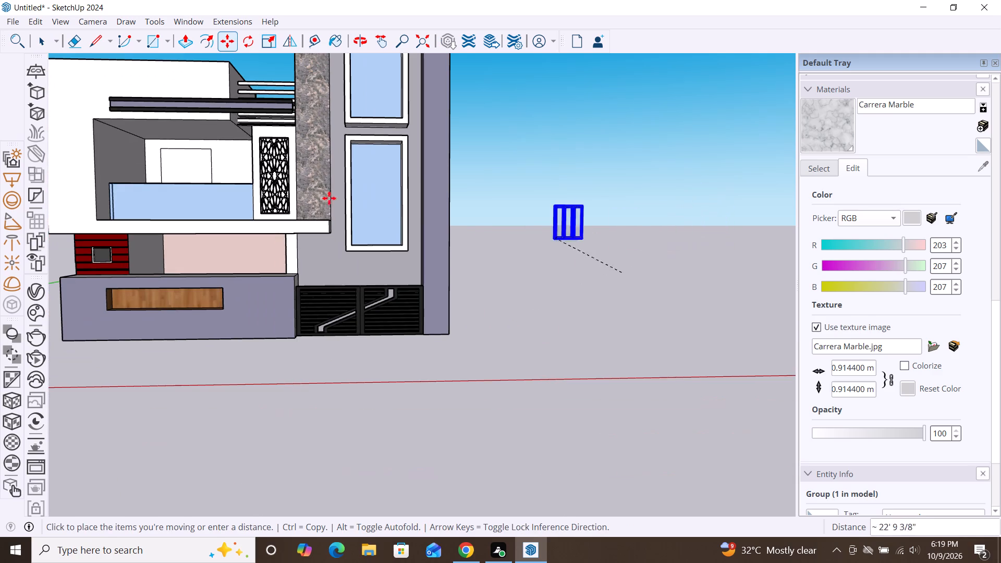
{"action": "scroll", "coordinate": [621, 270], "scroll_direction": "down", "scroll_amount": 2}
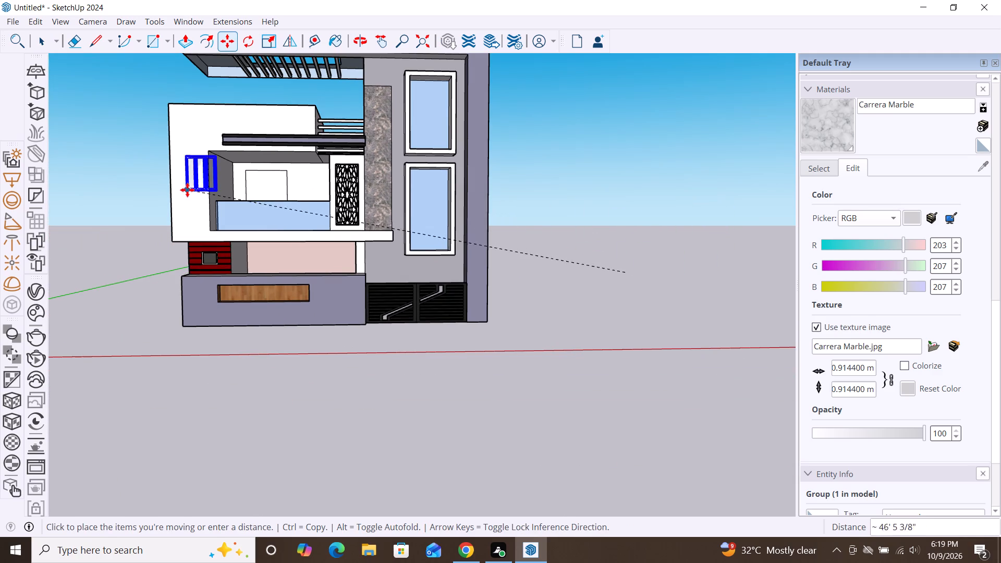
{"action": "scroll", "coordinate": [257, 191], "scroll_direction": "up", "scroll_amount": 16}
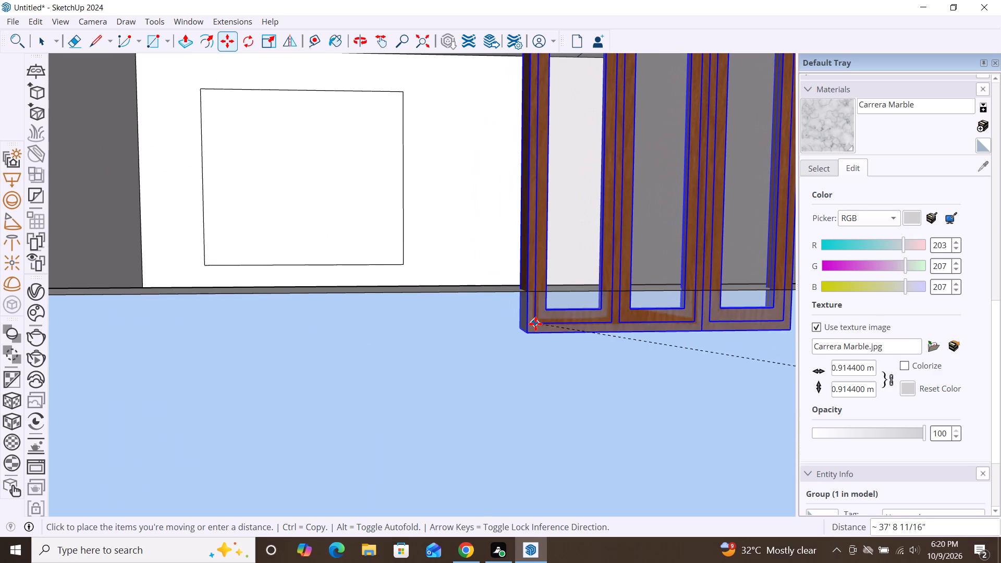
{"action": "left_click", "coordinate": [535, 324]}
{"action": "left_click", "coordinate": [527, 336]}
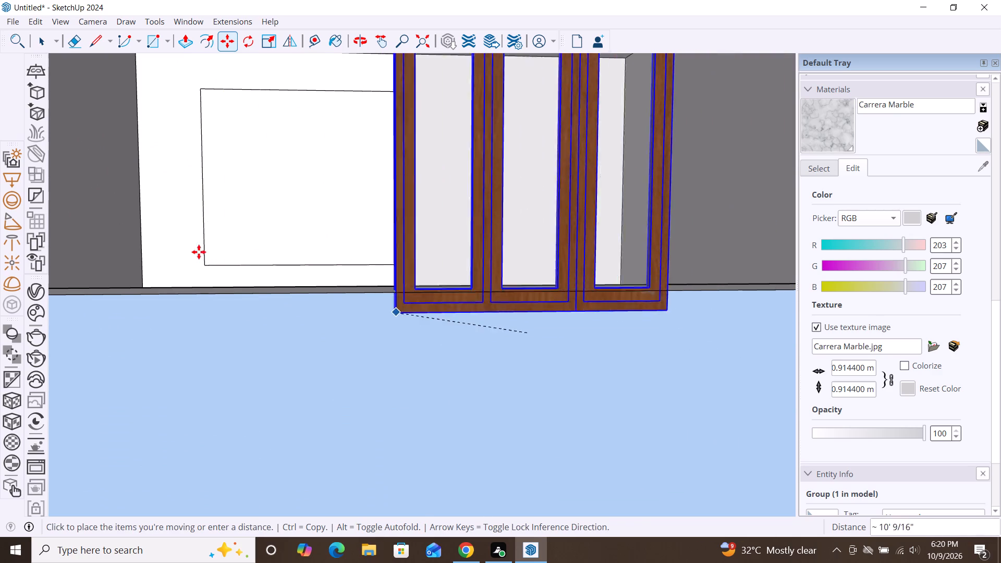
{"action": "left_click", "coordinate": [212, 264]}
{"action": "scroll", "coordinate": [387, 216], "scroll_direction": "down", "scroll_amount": 3}
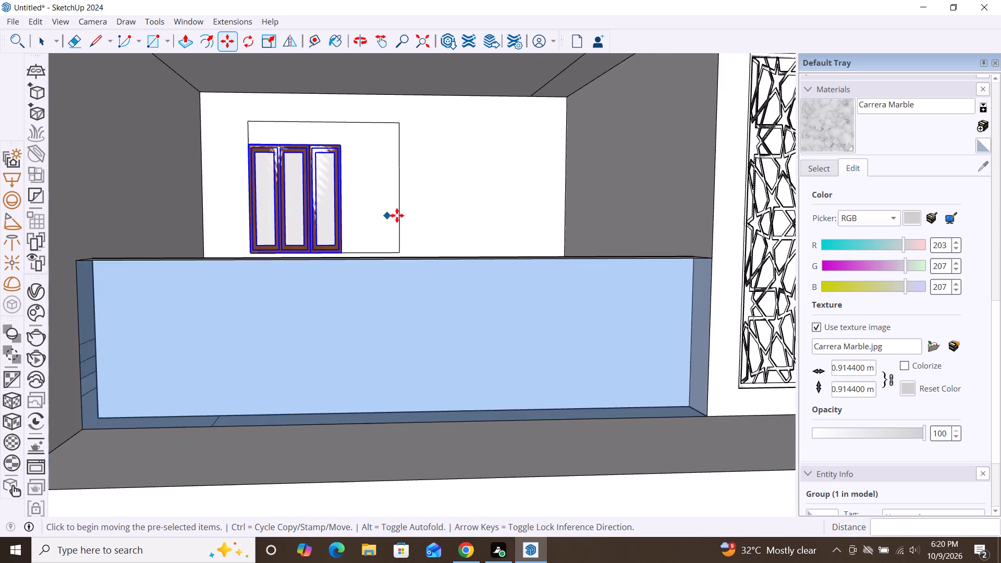
{"action": "scroll", "coordinate": [402, 214], "scroll_direction": "up", "scroll_amount": 5}
{"action": "scroll", "coordinate": [403, 214], "scroll_direction": "down", "scroll_amount": 3}
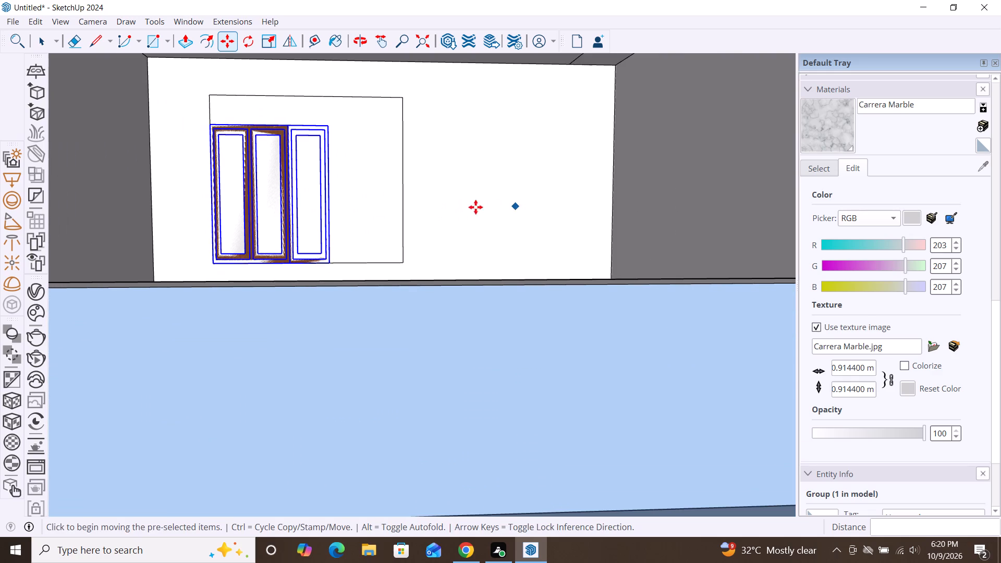
Widen the three-pane window by about 1.65 from its side so it reaches the far vertical edge of the wall rectangle.
{"action": "key", "text": "s"}
{"action": "left_click", "coordinate": [325, 196]}
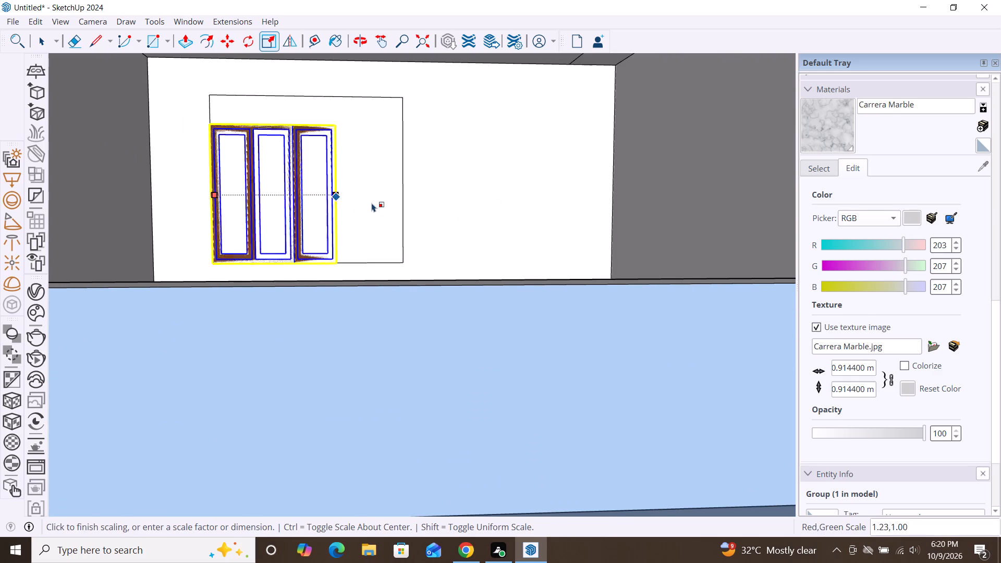
{"action": "left_click", "coordinate": [401, 202]}
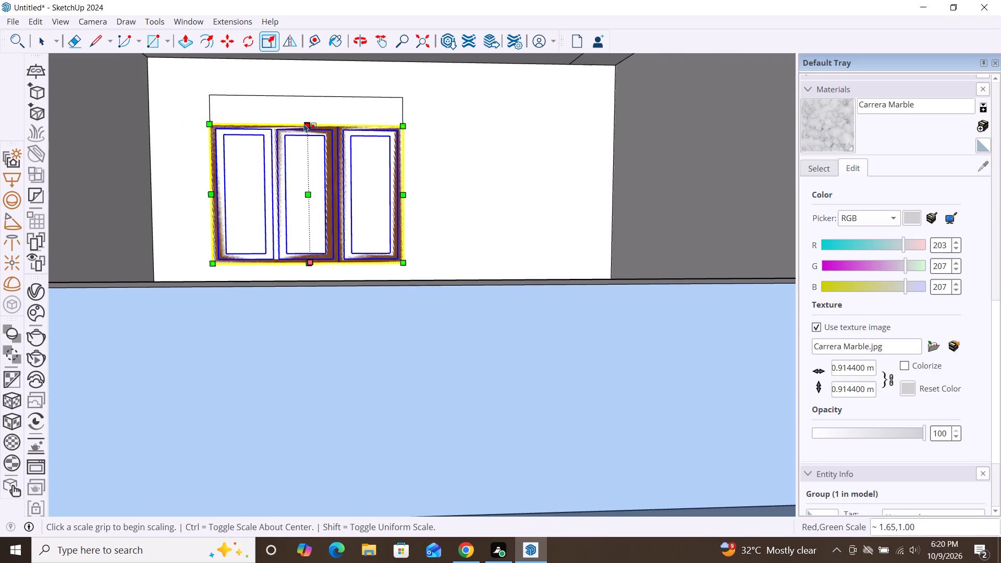
Scale the three-pane window from its top edge by 23.00 in depth and 0.89 in height toward the rectangle's top.
{"action": "left_click_drag", "start_coordinate": [307, 124], "coordinate": [313, 90]}
{"action": "double_click", "coordinate": [313, 90]}
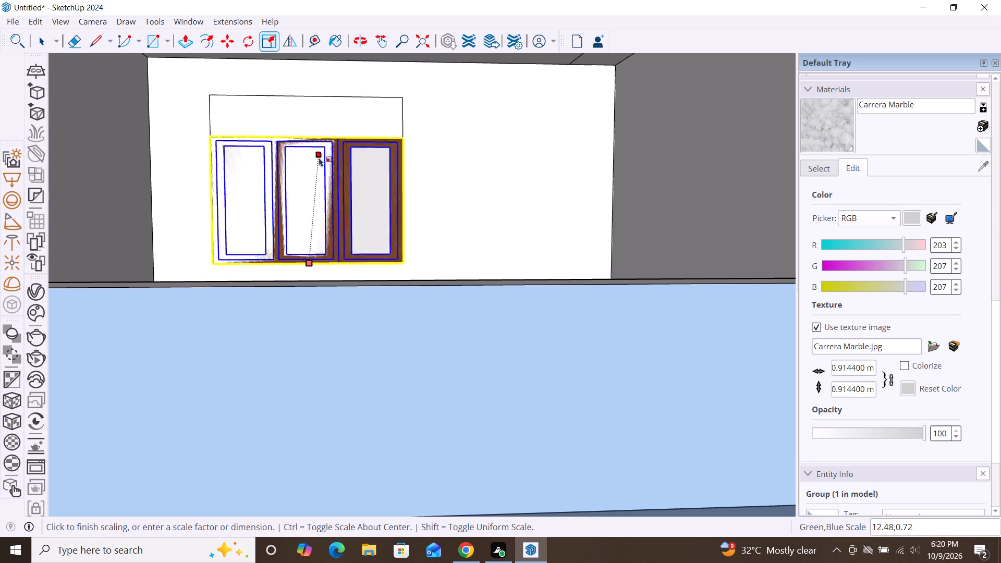
{"action": "left_click", "coordinate": [329, 144]}
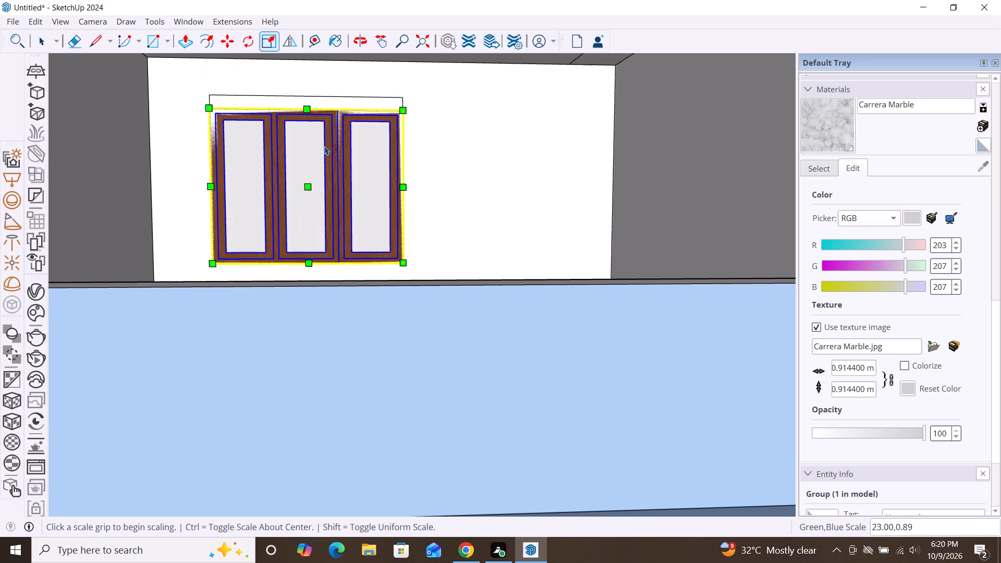
{"action": "left_click_drag", "start_coordinate": [306, 186], "coordinate": [321, 209]}
{"action": "left_click_drag", "start_coordinate": [322, 210], "coordinate": [345, 230]}
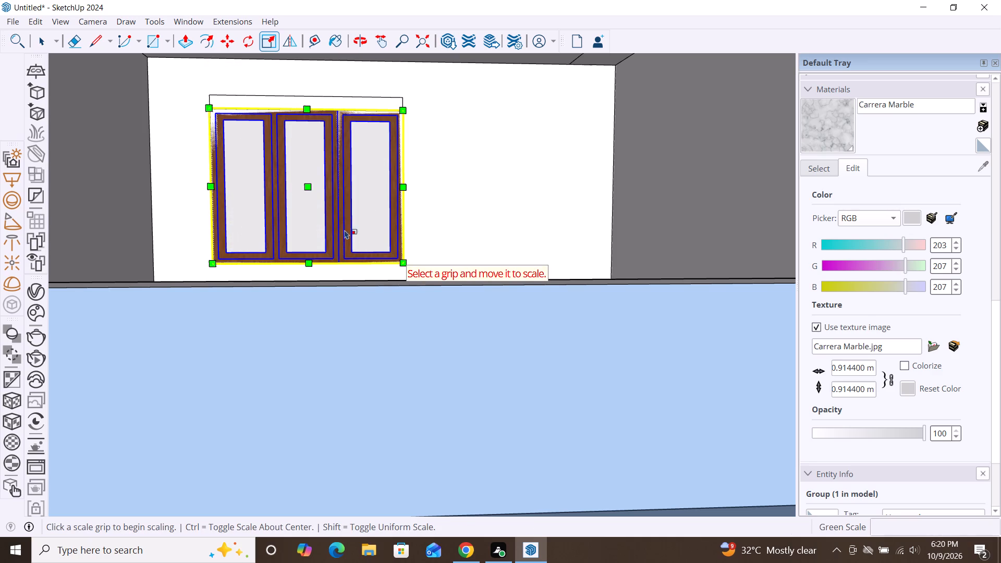
{"action": "left_click_drag", "start_coordinate": [345, 230], "coordinate": [356, 239]}
Move the three-pane window about 40' 6" off the balcony wall into the open space beside the house.
{"action": "scroll", "coordinate": [344, 194], "scroll_direction": "down", "scroll_amount": 8}
{"action": "middle_click_drag", "start_coordinate": [344, 194], "coordinate": [337, 224]}
{"action": "key", "text": "m"}
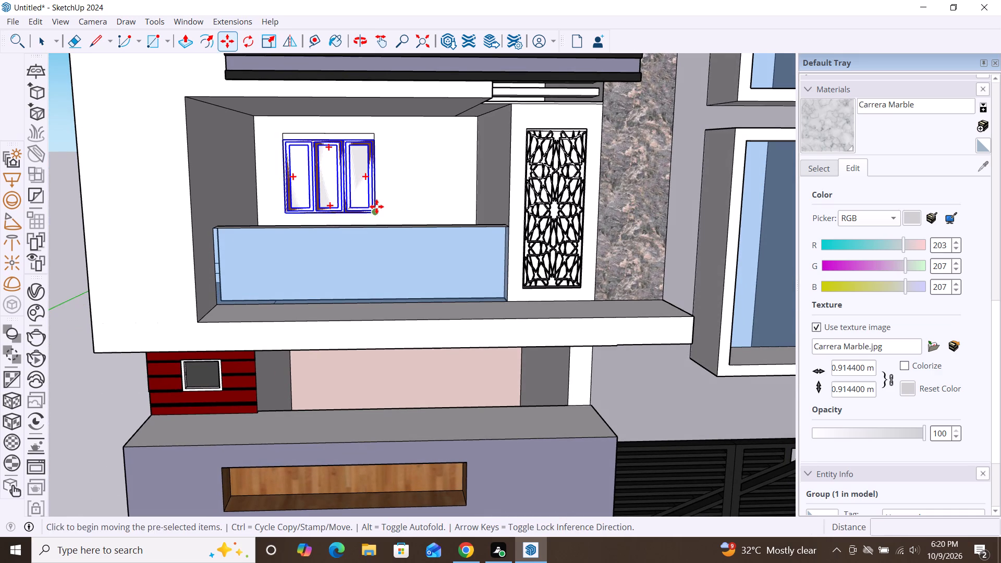
{"action": "left_click", "coordinate": [376, 206]}
{"action": "scroll", "coordinate": [318, 261], "scroll_direction": "down", "scroll_amount": 4}
{"action": "scroll", "coordinate": [251, 239], "scroll_direction": "down", "scroll_amount": 7}
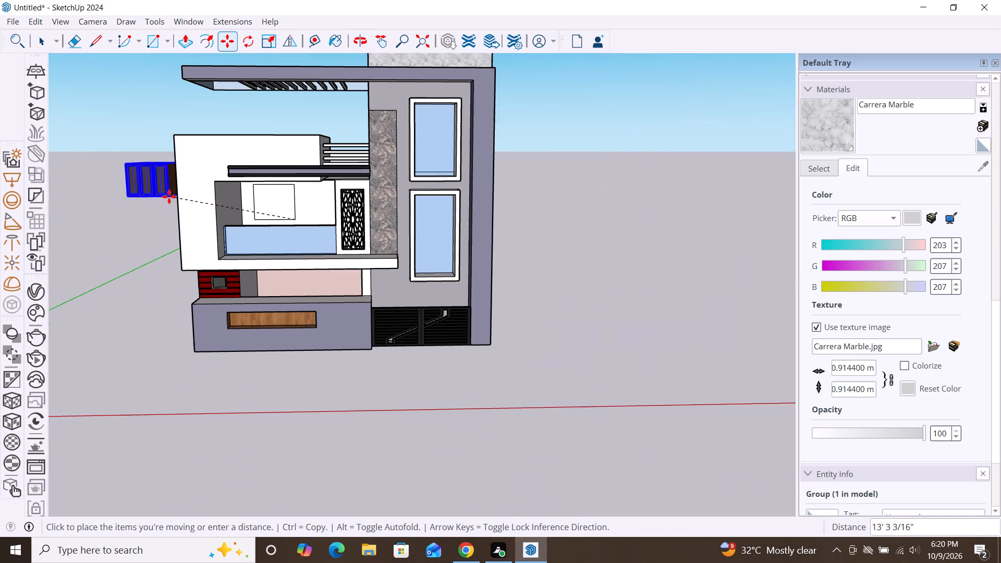
{"action": "left_click", "coordinate": [625, 262]}
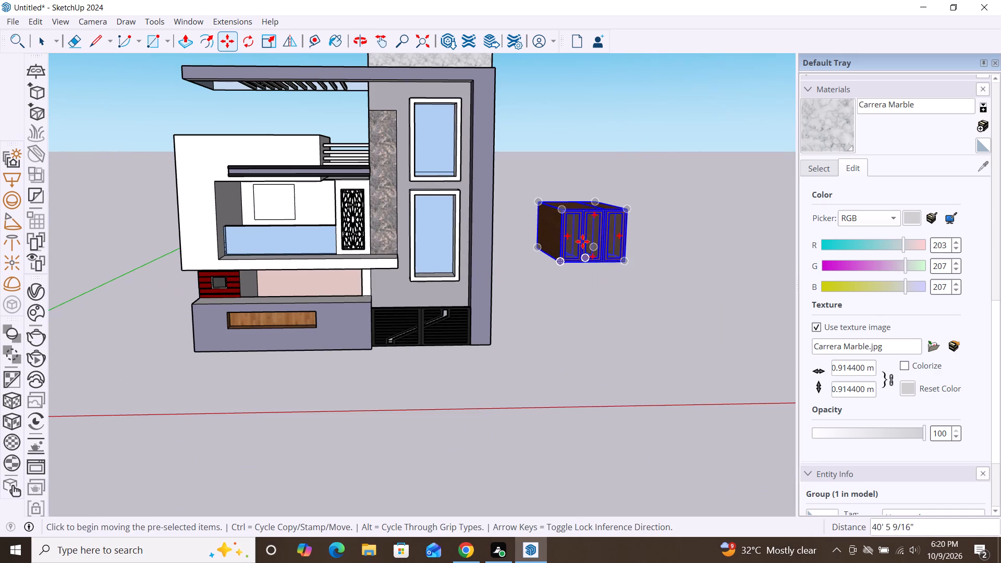
Scale the three-pane window along the green axis from its front face to thin its frame, finishing with a factor of 0.62.
{"action": "key", "text": "s"}
{"action": "left_click_drag", "start_coordinate": [596, 237], "coordinate": [564, 223]}
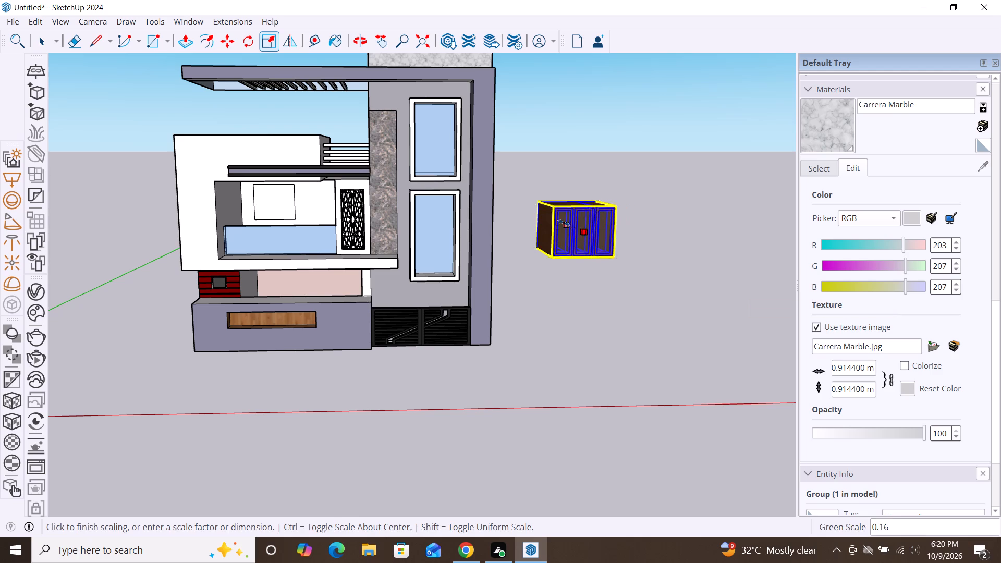
{"action": "left_click_drag", "start_coordinate": [564, 223], "coordinate": [573, 225]}
{"action": "left_click", "coordinate": [573, 225]}
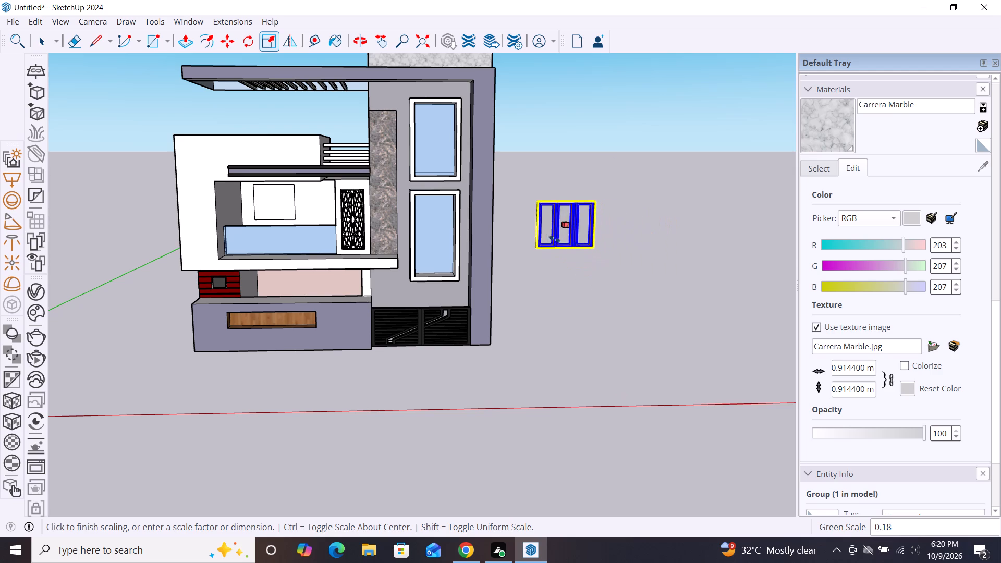
{"action": "left_click", "coordinate": [560, 240]}
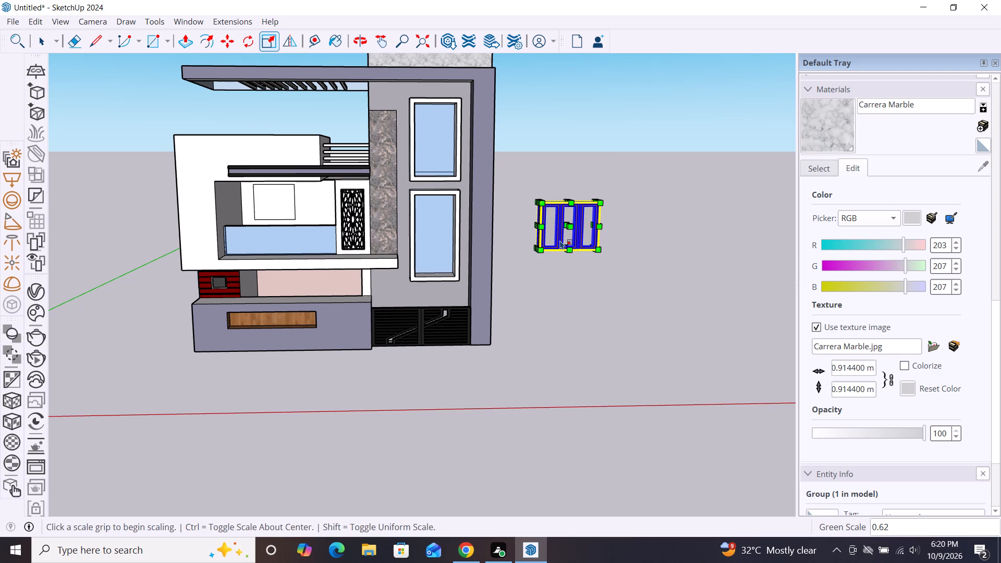
{"action": "key", "text": "space"}
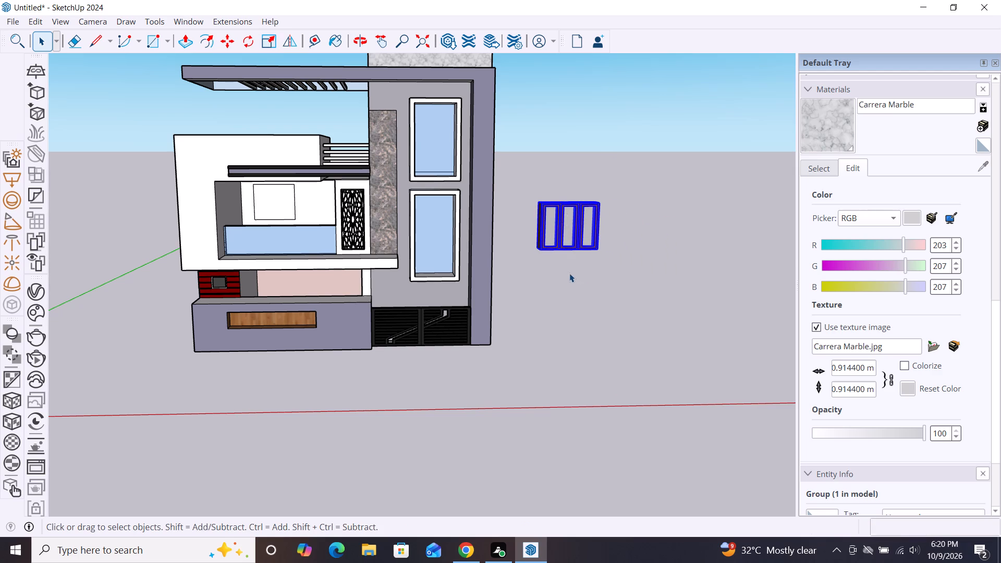
Move the three-pane window by its lower-left corner about 34' 8" back onto the balcony's back wall over the rectangle.
{"action": "scroll", "coordinate": [551, 230], "scroll_direction": "up", "scroll_amount": 3}
{"action": "key", "text": "m"}
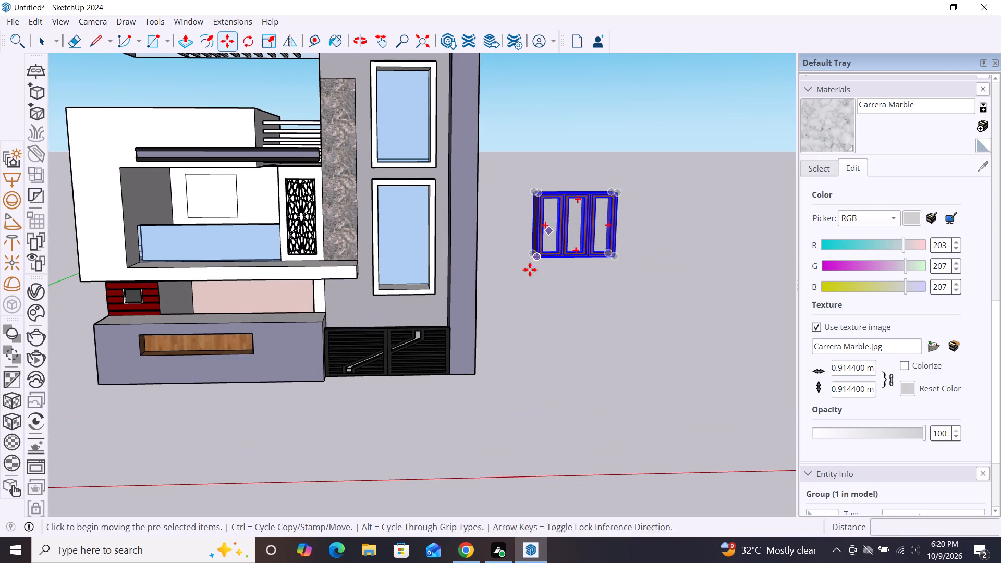
{"action": "left_click", "coordinate": [539, 256]}
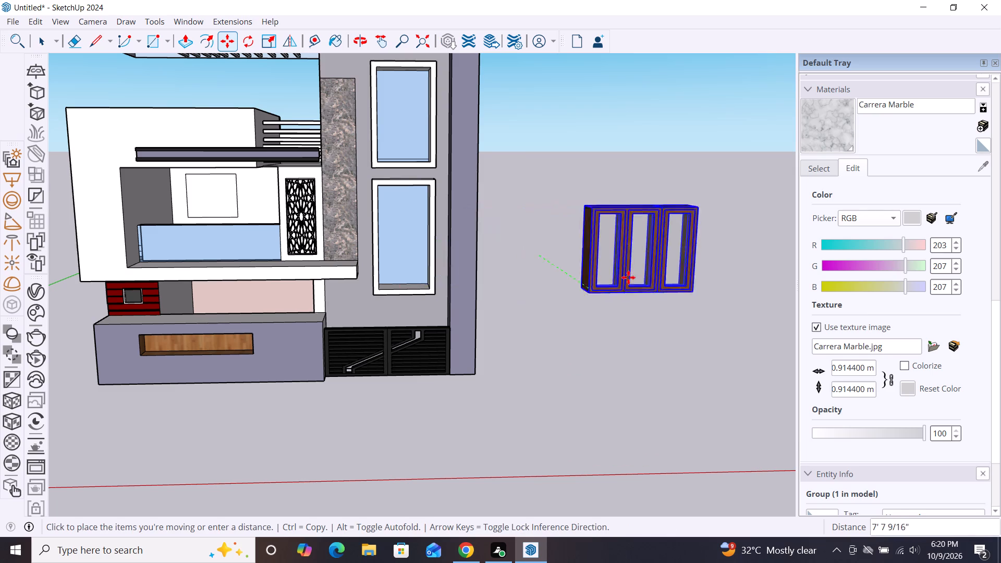
{"action": "scroll", "coordinate": [628, 277], "scroll_direction": "down", "scroll_amount": 4}
{"action": "scroll", "coordinate": [692, 264], "scroll_direction": "down", "scroll_amount": 2}
{"action": "middle_click_drag", "start_coordinate": [357, 220], "coordinate": [359, 138]}
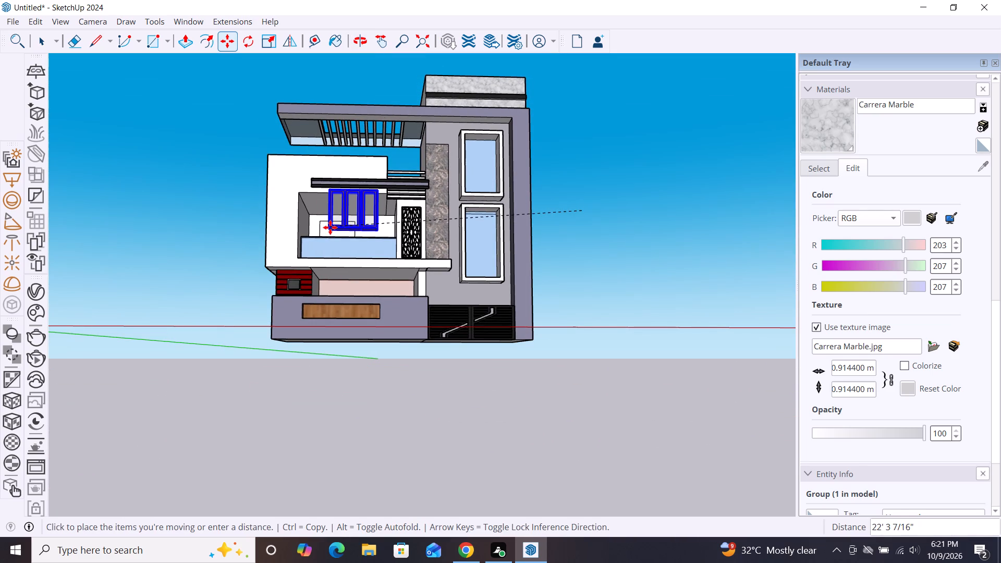
{"action": "scroll", "coordinate": [330, 227], "scroll_direction": "up", "scroll_amount": 9}
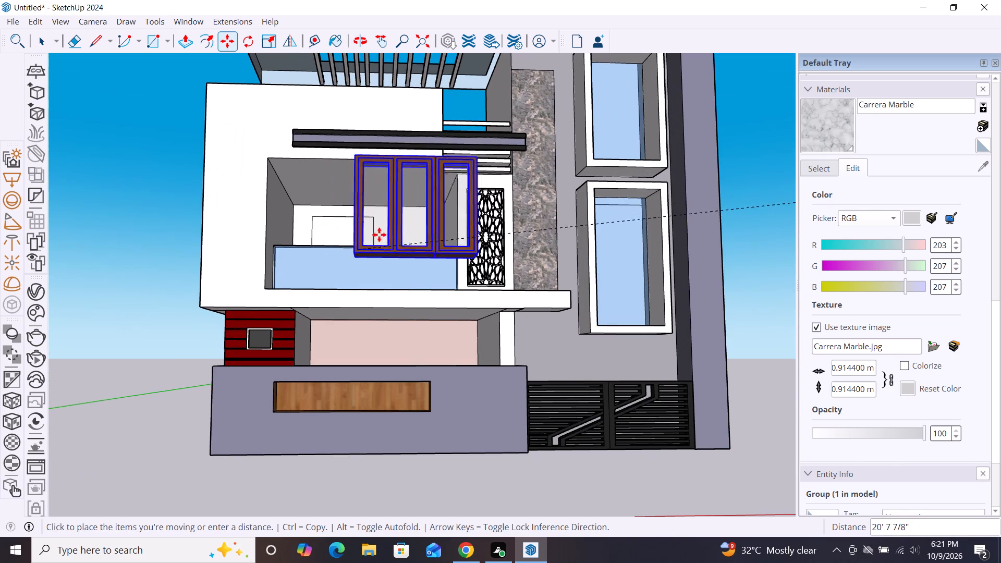
{"action": "middle_click_drag", "start_coordinate": [381, 234], "coordinate": [374, 342]}
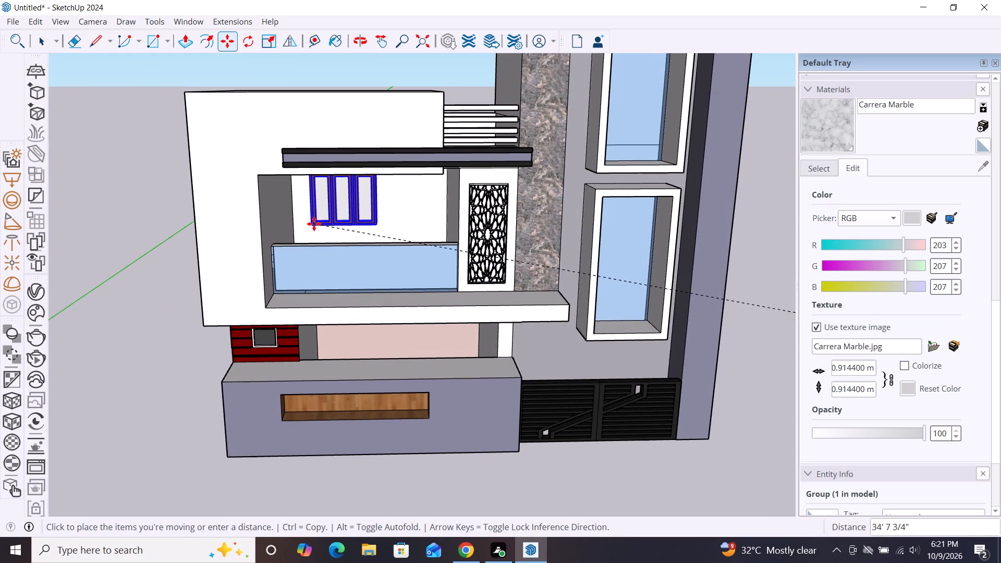
{"action": "left_click", "coordinate": [314, 224]}
Scale the three-pane window upward from its top edge to meet the top line of the rectangle on the balcony wall.
{"action": "scroll", "coordinate": [314, 224], "scroll_direction": "up", "scroll_amount": 11}
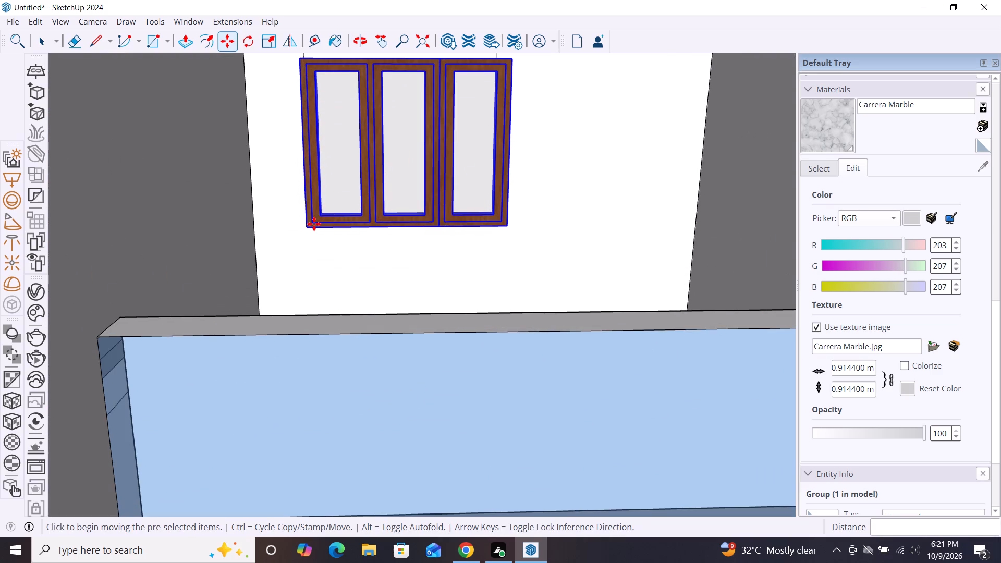
{"action": "scroll", "coordinate": [314, 224], "scroll_direction": "down", "scroll_amount": 3}
{"action": "scroll", "coordinate": [426, 91], "scroll_direction": "up", "scroll_amount": 4}
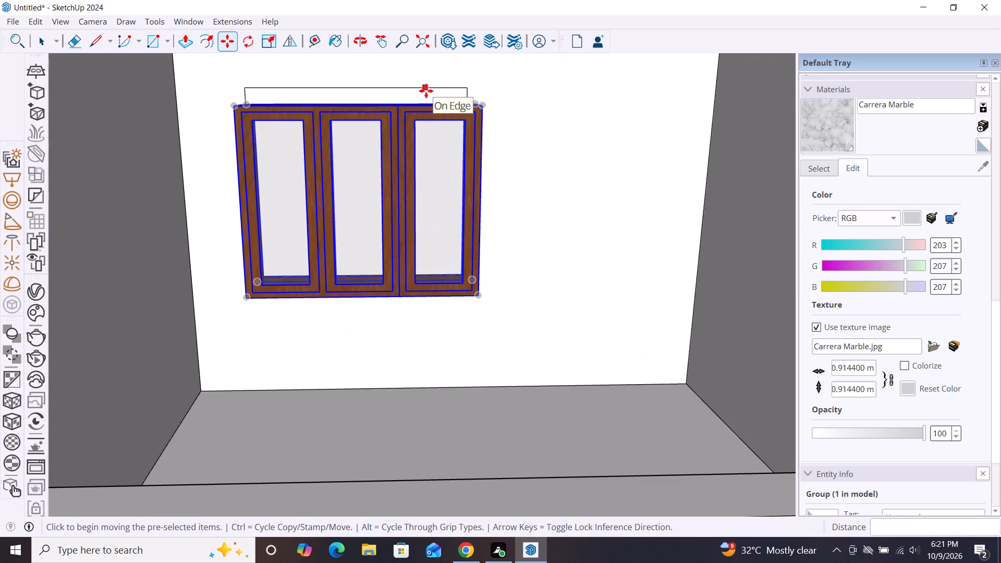
{"action": "key", "text": "s"}
{"action": "left_click", "coordinate": [358, 106]}
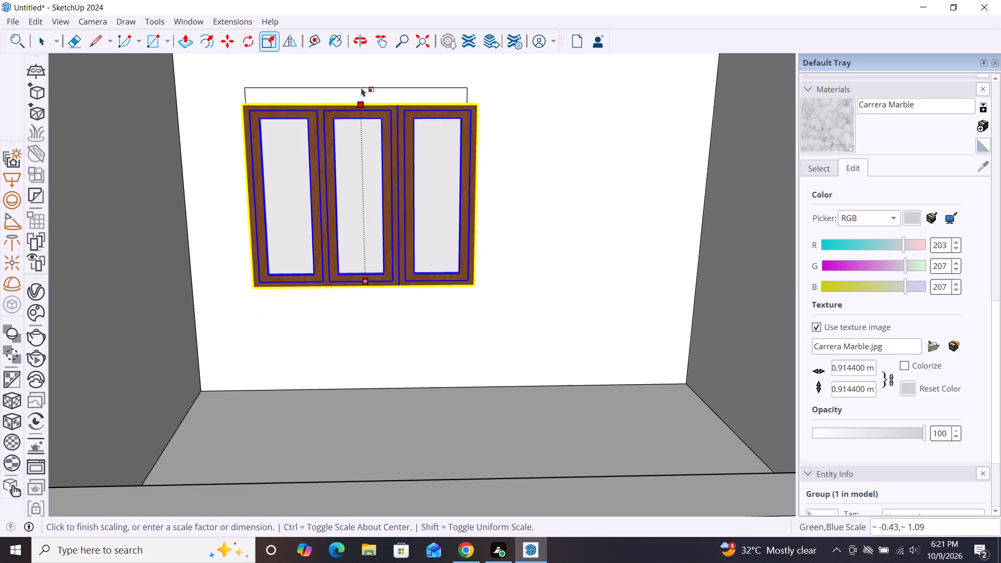
{"action": "left_click", "coordinate": [362, 88]}
{"action": "key", "text": "space"}
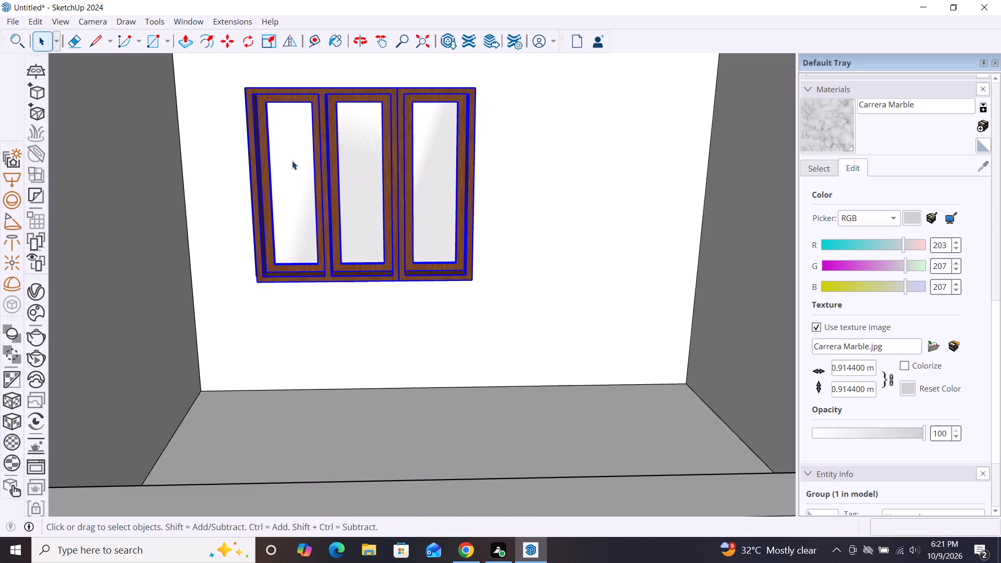
Deselect the window and examine its fit on the balcony wall and within the whole front elevation.
{"action": "scroll", "coordinate": [288, 162], "scroll_direction": "down", "scroll_amount": 9}
{"action": "scroll", "coordinate": [375, 191], "scroll_direction": "down", "scroll_amount": 3}
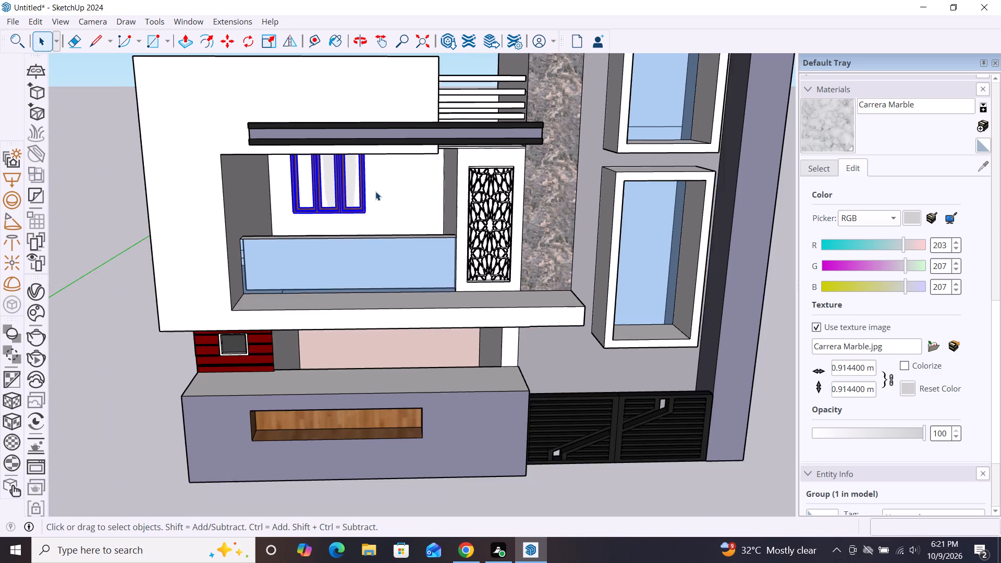
{"action": "scroll", "coordinate": [390, 183], "scroll_direction": "down", "scroll_amount": 1}
{"action": "left_click", "coordinate": [103, 137]}
{"action": "middle_click_drag", "start_coordinate": [367, 183], "coordinate": [378, 115]}
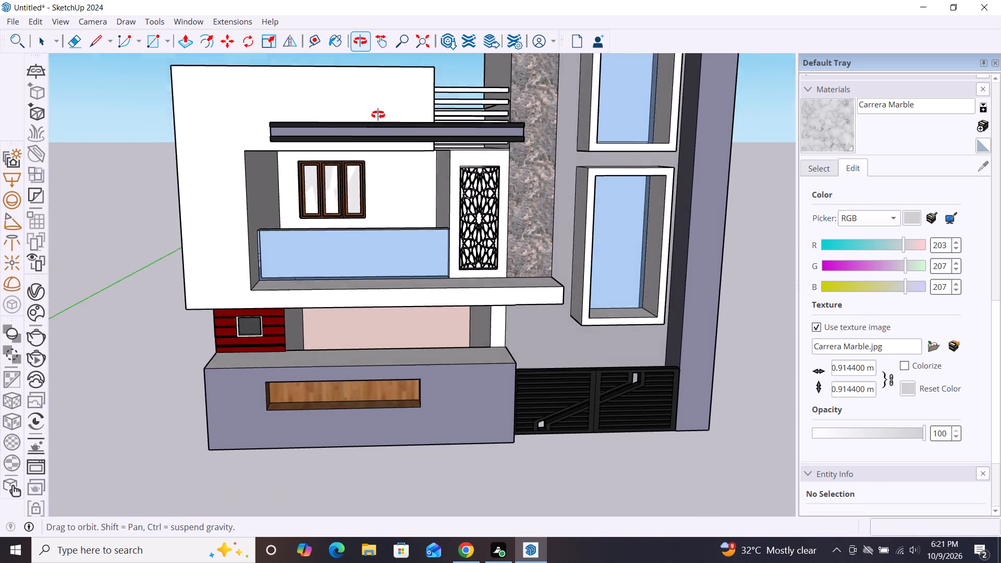
{"action": "middle_click_drag", "start_coordinate": [378, 115], "coordinate": [373, 145]}
{"action": "scroll", "coordinate": [338, 190], "scroll_direction": "up", "scroll_amount": 4}
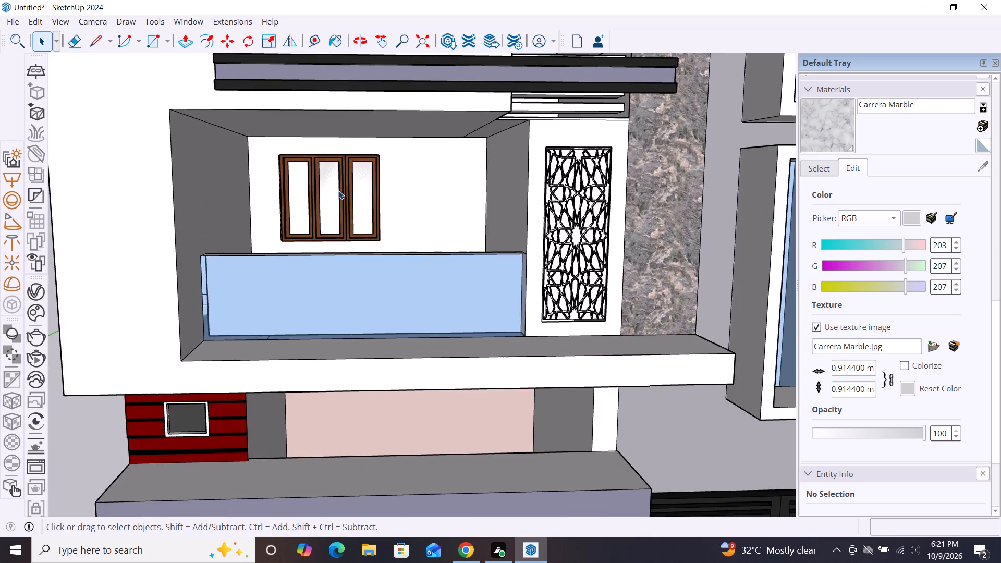
{"action": "scroll", "coordinate": [334, 190], "scroll_direction": "down", "scroll_amount": 8}
{"action": "scroll", "coordinate": [575, 237], "scroll_direction": "down", "scroll_amount": 3}
{"action": "scroll", "coordinate": [676, 254], "scroll_direction": "down", "scroll_amount": 1}
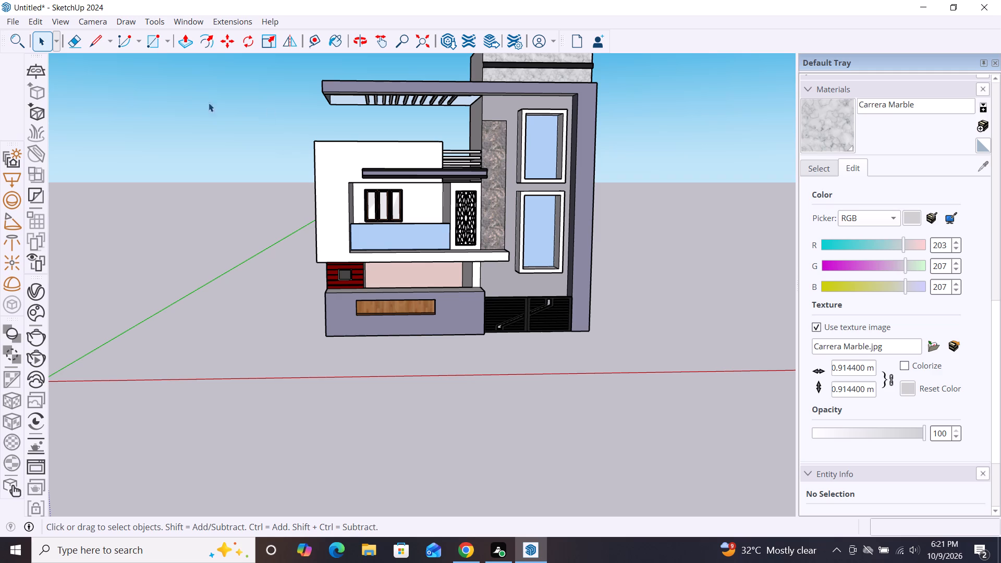
{"action": "scroll", "coordinate": [461, 158], "scroll_direction": "down", "scroll_amount": 3}
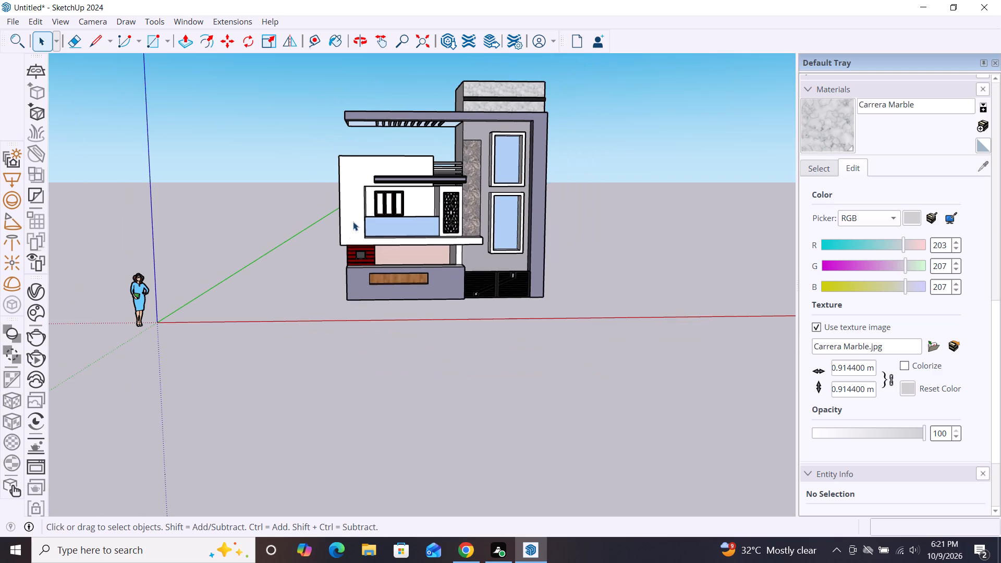
{"action": "scroll", "coordinate": [285, 201], "scroll_direction": "down", "scroll_amount": 2}
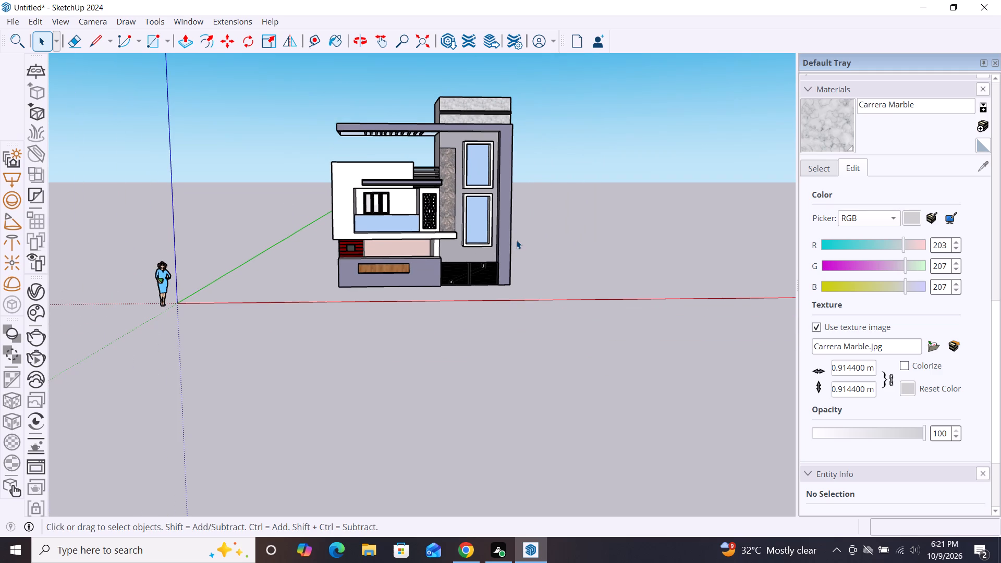
Examine the whole front elevation from low and raised viewpoints, checking the balcony window, roof overhang, tower and boundary wall with nothing selected.
{"action": "middle_click_drag", "start_coordinate": [420, 261], "coordinate": [415, 214]}
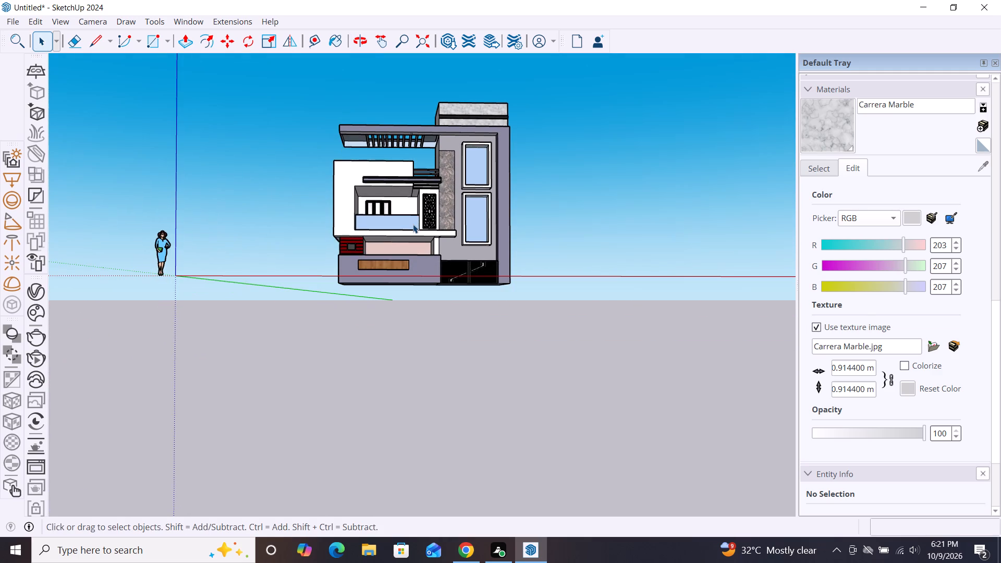
{"action": "scroll", "coordinate": [413, 224], "scroll_direction": "down", "scroll_amount": 2}
{"action": "middle_click_drag", "start_coordinate": [414, 230], "coordinate": [415, 290]}
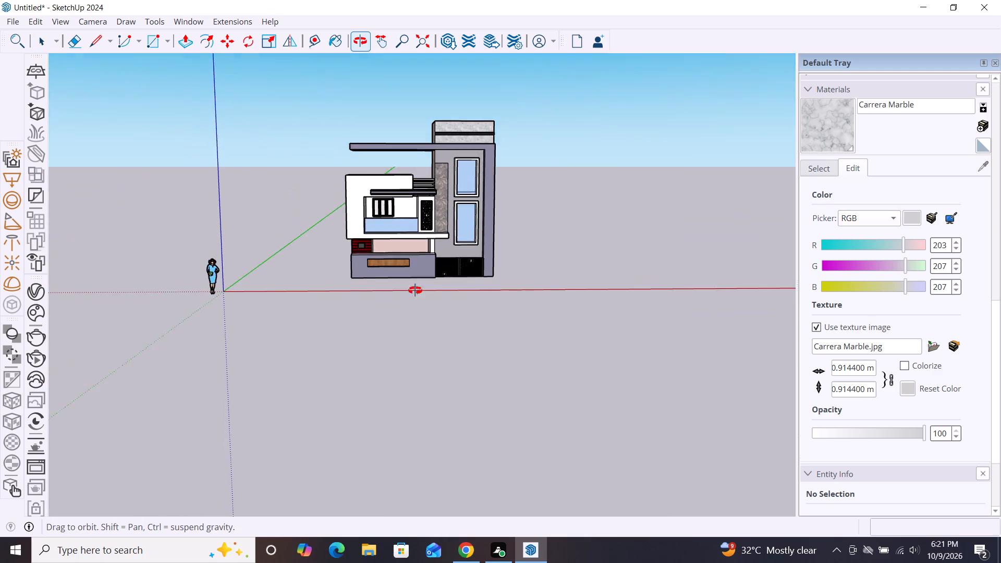
{"action": "middle_click_drag", "start_coordinate": [415, 290], "coordinate": [417, 301]}
{"action": "scroll", "coordinate": [455, 140], "scroll_direction": "up", "scroll_amount": 6}
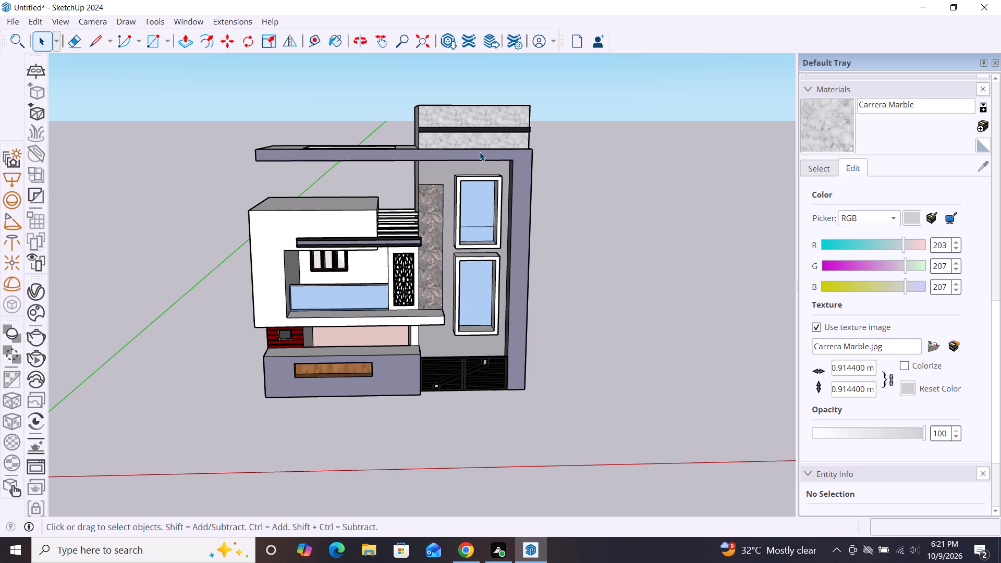
{"action": "left_click", "coordinate": [615, 213]}
{"action": "left_click", "coordinate": [615, 213]}
{"action": "scroll", "coordinate": [599, 254], "scroll_direction": "down", "scroll_amount": 1}
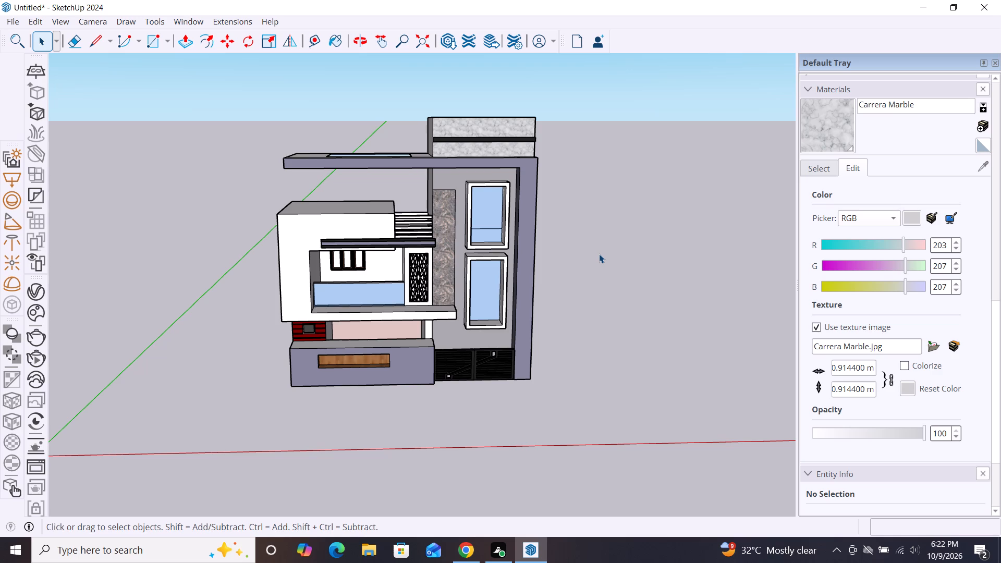
{"action": "double_click", "coordinate": [622, 237]}
{"action": "double_click", "coordinate": [610, 272]}
{"action": "scroll", "coordinate": [445, 262], "scroll_direction": "up", "scroll_amount": 5}
{"action": "scroll", "coordinate": [445, 262], "scroll_direction": "down", "scroll_amount": 4}
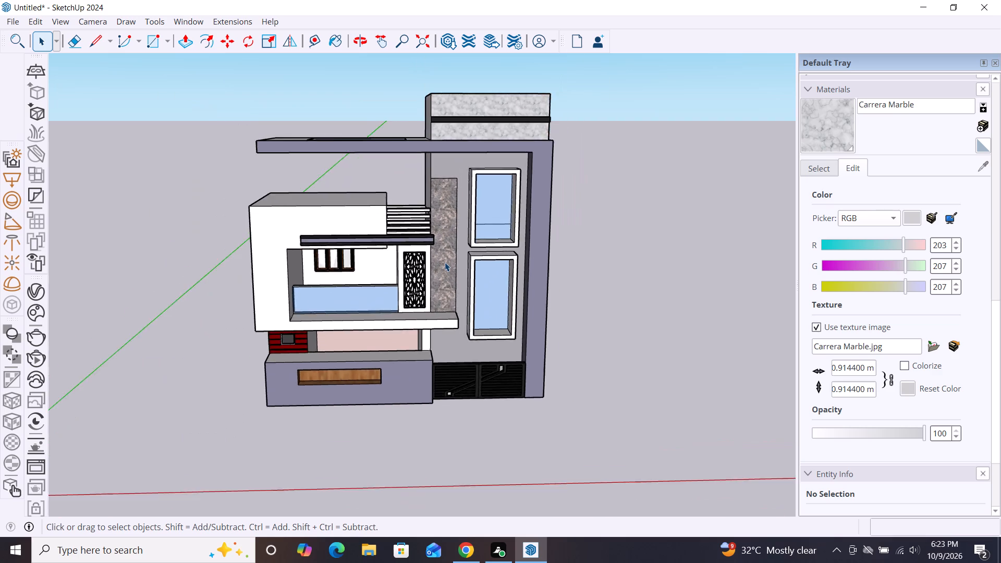
{"action": "scroll", "coordinate": [445, 262], "scroll_direction": "down", "scroll_amount": 3}
{"action": "middle_click_drag", "start_coordinate": [438, 307], "coordinate": [446, 238]}
{"action": "scroll", "coordinate": [433, 260], "scroll_direction": "up", "scroll_amount": 2}
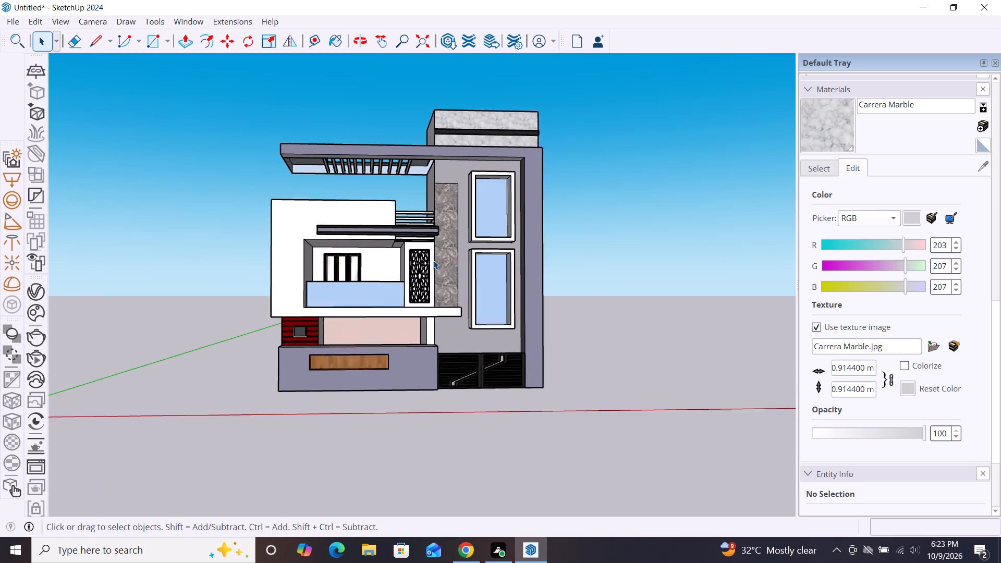
{"action": "scroll", "coordinate": [433, 260], "scroll_direction": "up", "scroll_amount": 2}
{"action": "scroll", "coordinate": [433, 260], "scroll_direction": "down", "scroll_amount": 2}
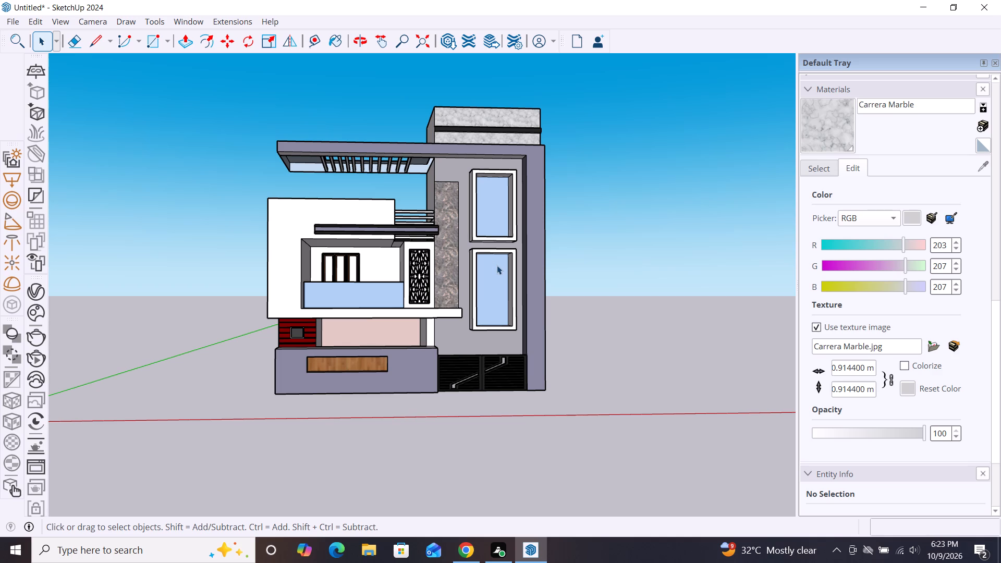
{"action": "scroll", "coordinate": [356, 223], "scroll_direction": "down", "scroll_amount": 3}
{"action": "scroll", "coordinate": [431, 285], "scroll_direction": "up", "scroll_amount": 2}
{"action": "scroll", "coordinate": [431, 285], "scroll_direction": "down", "scroll_amount": 2}
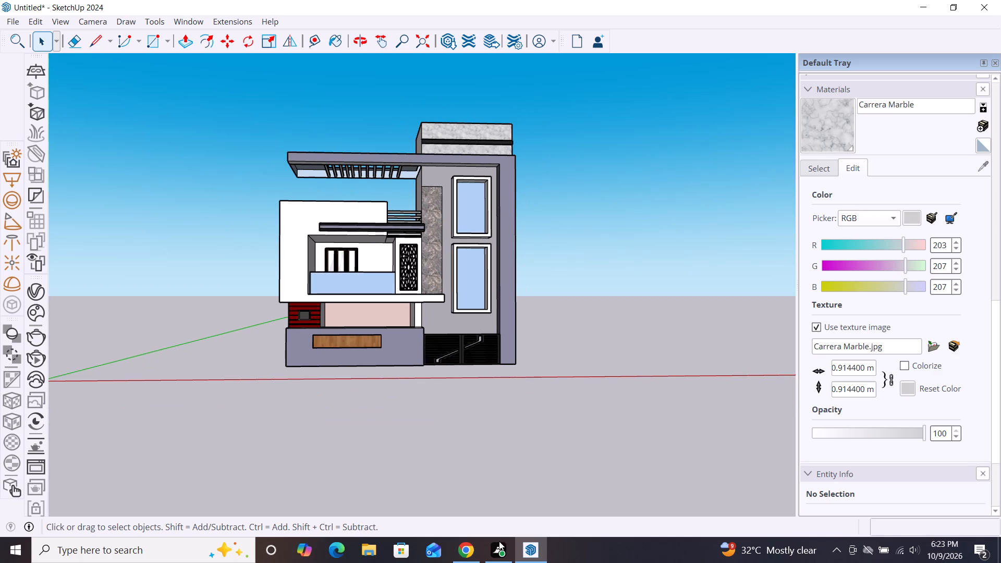
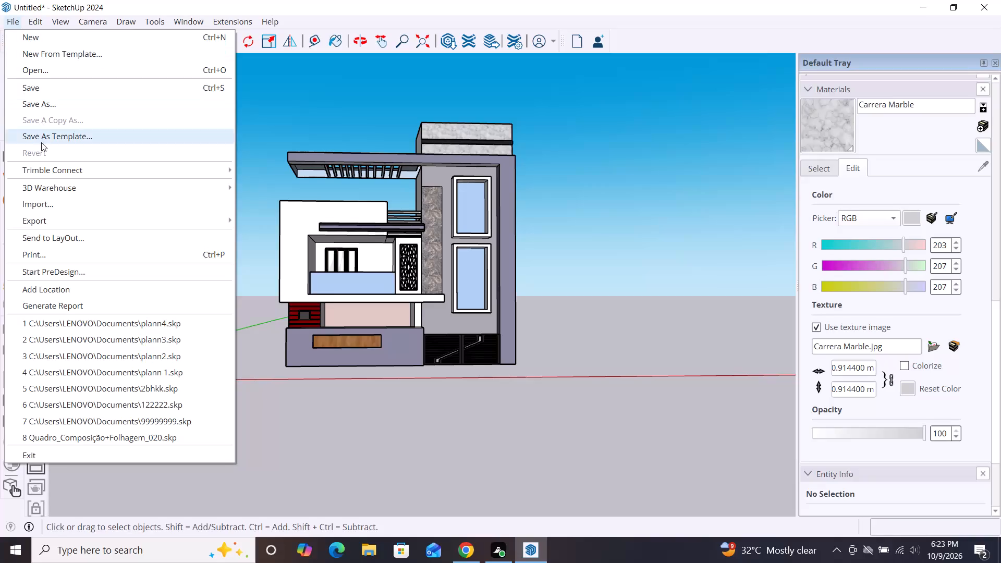
Export the front elevation view as a 2D graphic in JPEG format, named Untitled, to the Downloads folder.
{"action": "left_click", "coordinate": [55, 224]}
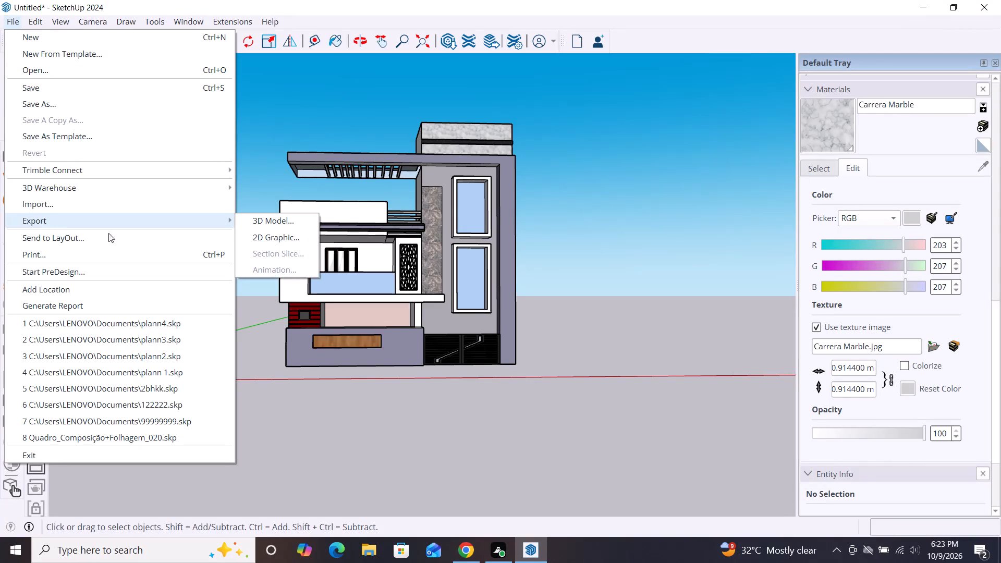
{"action": "left_click", "coordinate": [266, 238]}
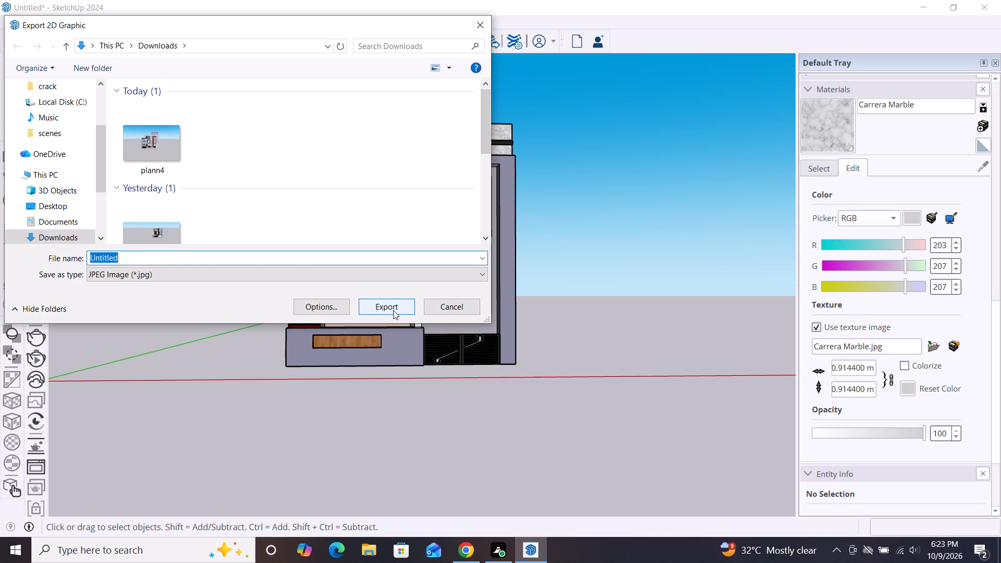
{"action": "left_click", "coordinate": [196, 275]}
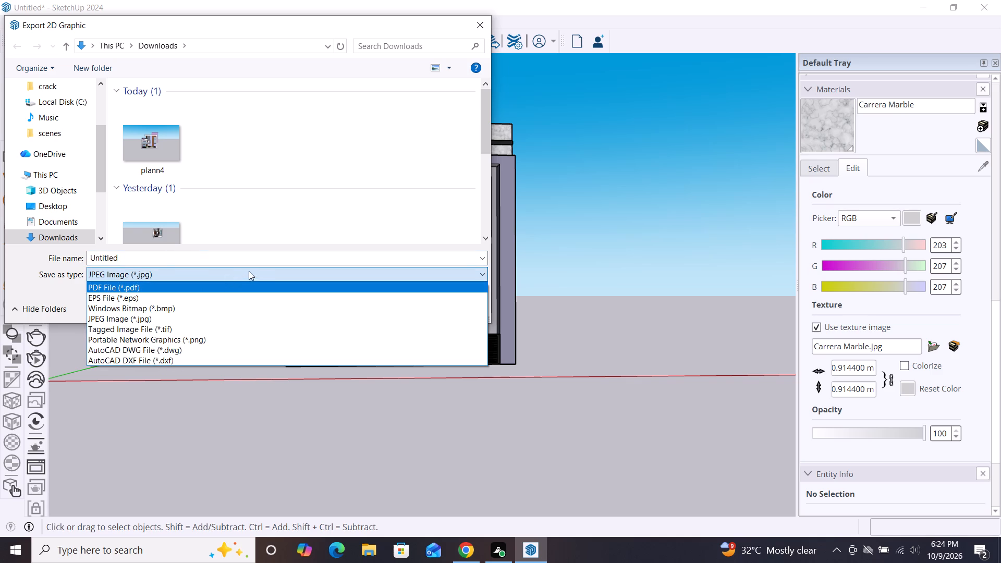
{"action": "left_click", "coordinate": [268, 274]}
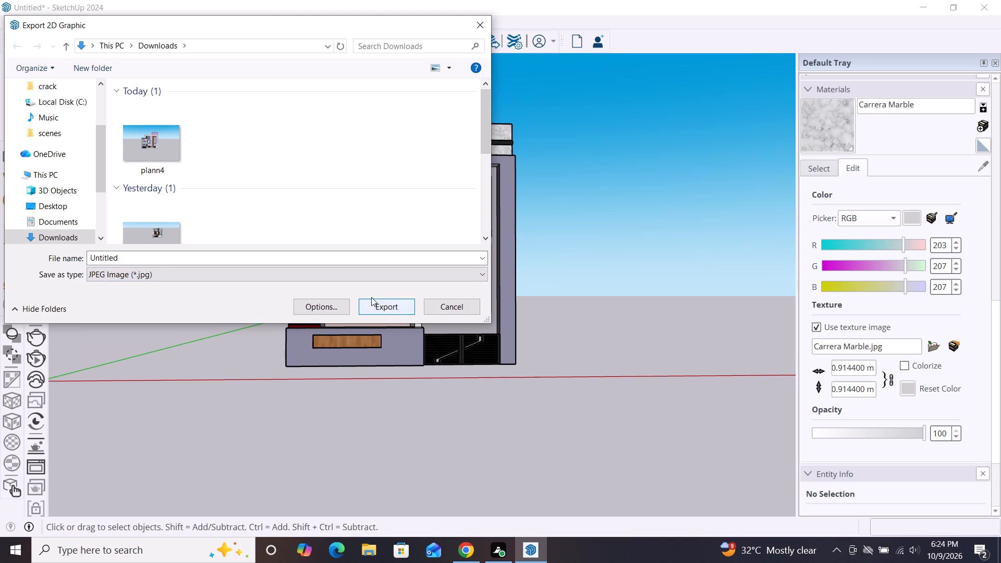
{"action": "left_click", "coordinate": [184, 270]}
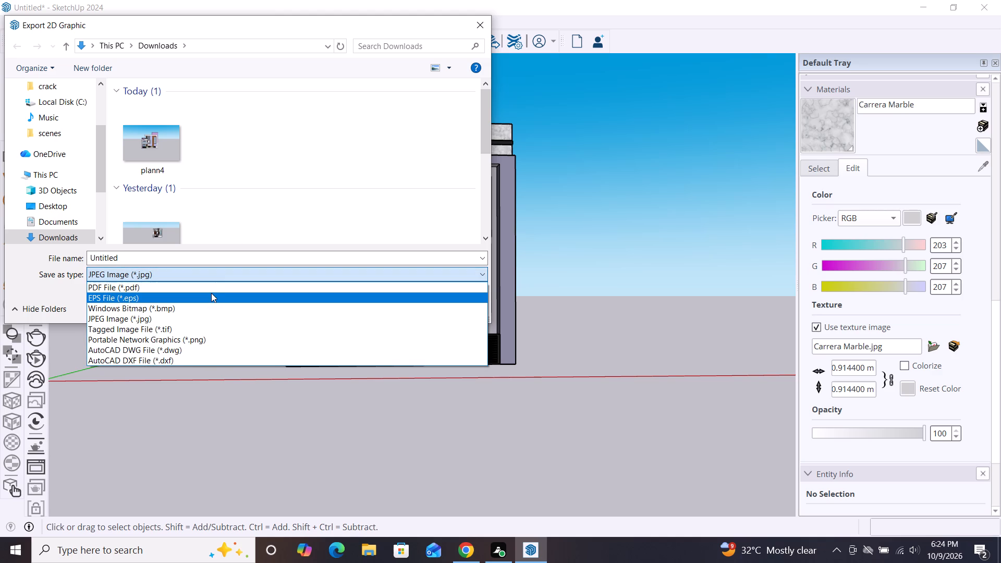
{"action": "left_click", "coordinate": [209, 320]}
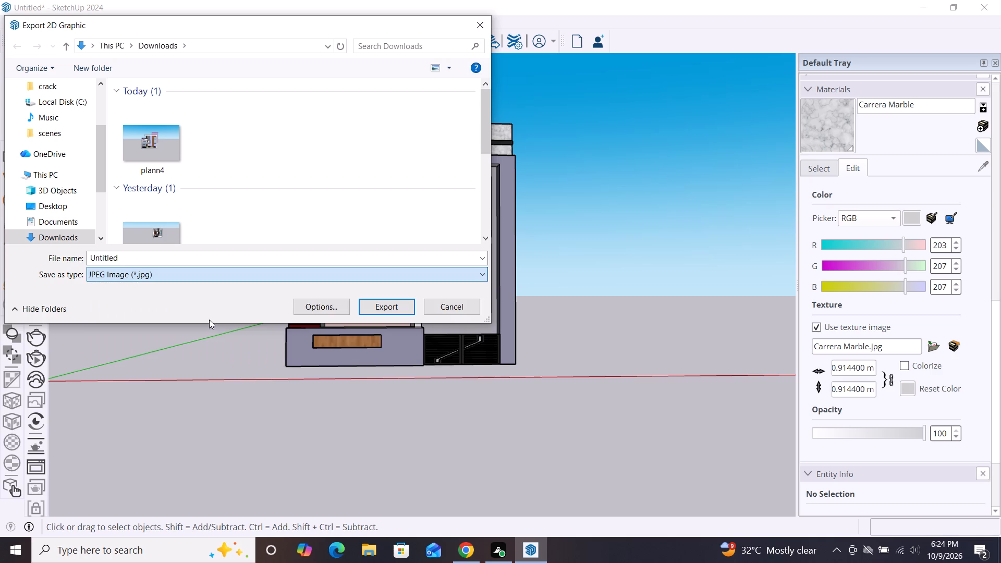
{"action": "left_click", "coordinate": [394, 308]}
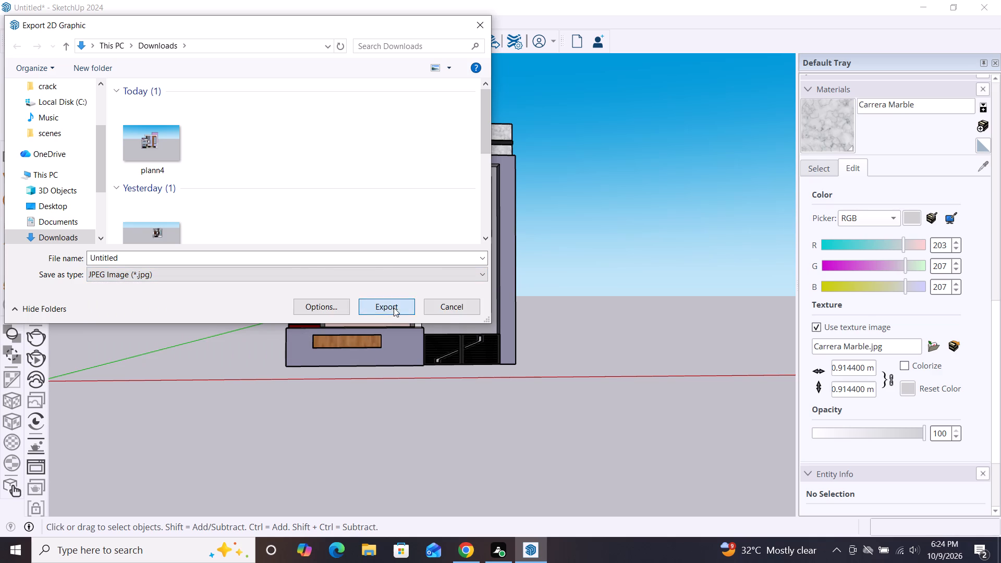